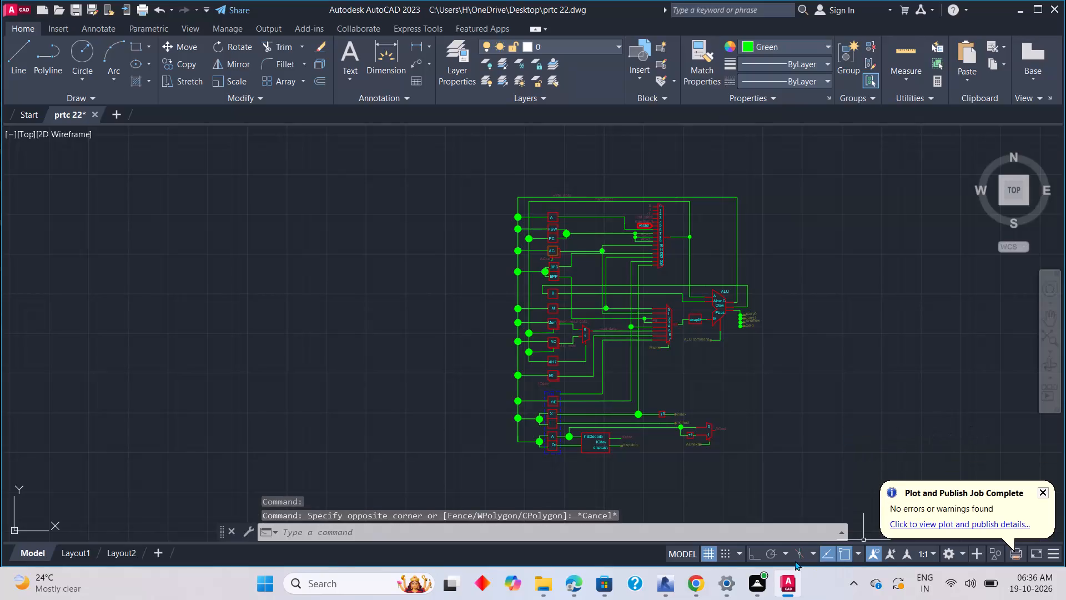
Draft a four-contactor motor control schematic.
Cancel any active command and close the application with the prtc 22 drawing open.
{"action": "key", "text": "Escape"}
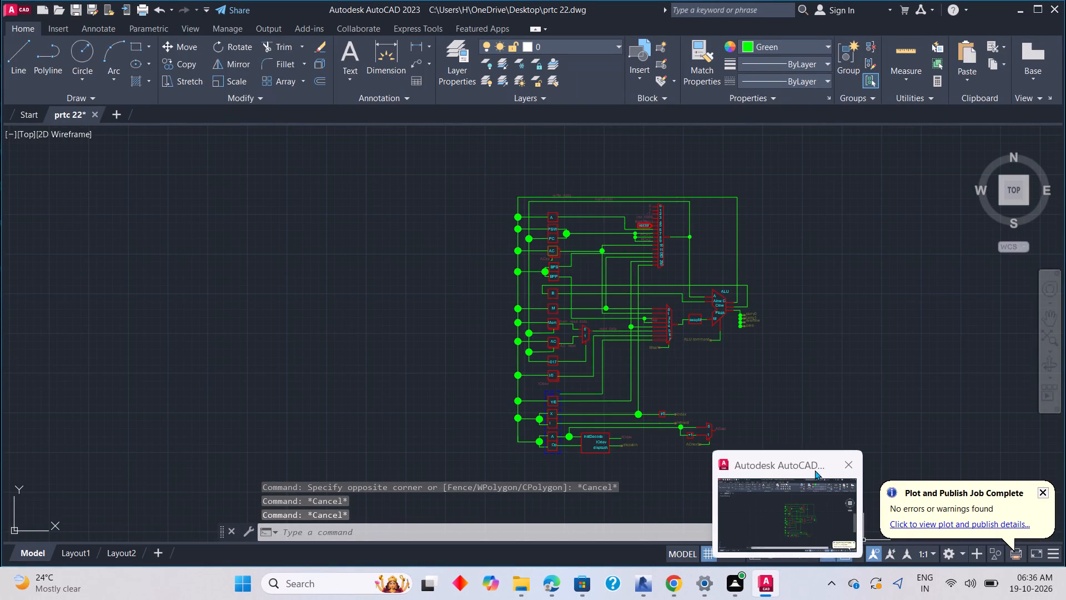
{"action": "left_click", "coordinate": [849, 462]}
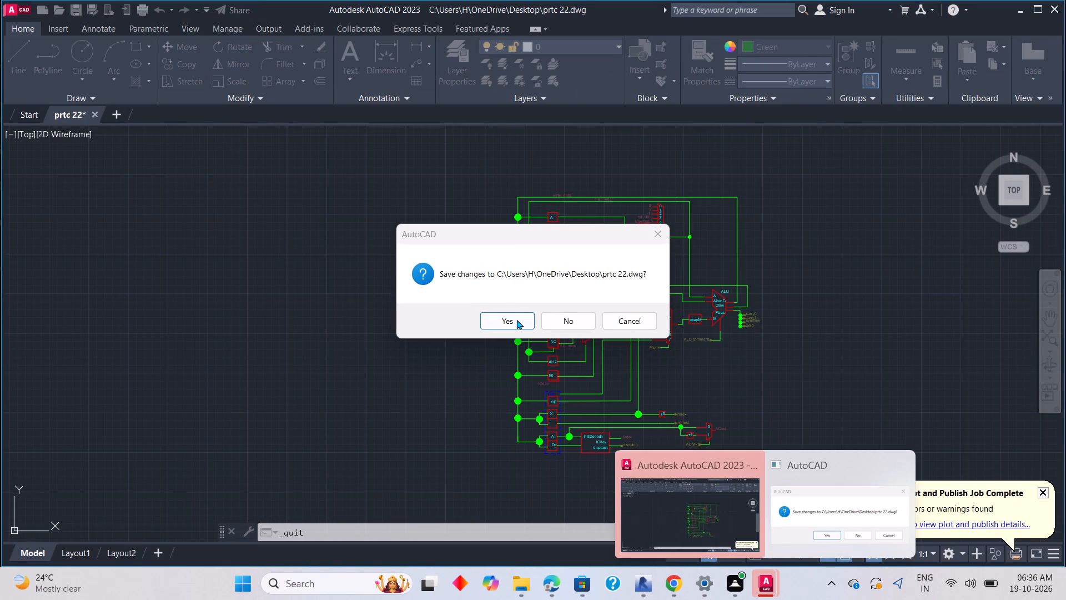
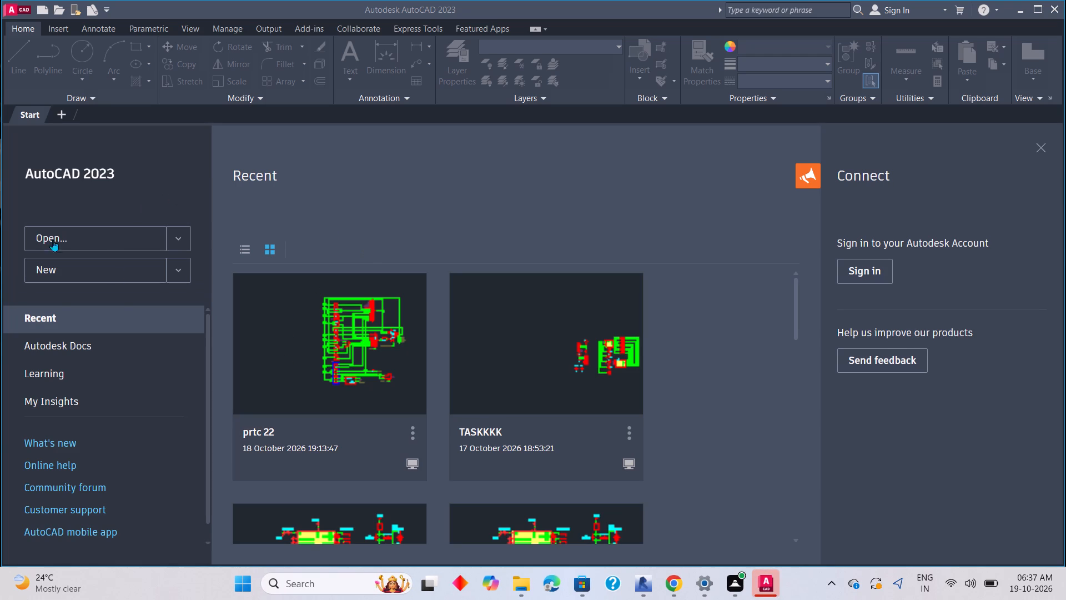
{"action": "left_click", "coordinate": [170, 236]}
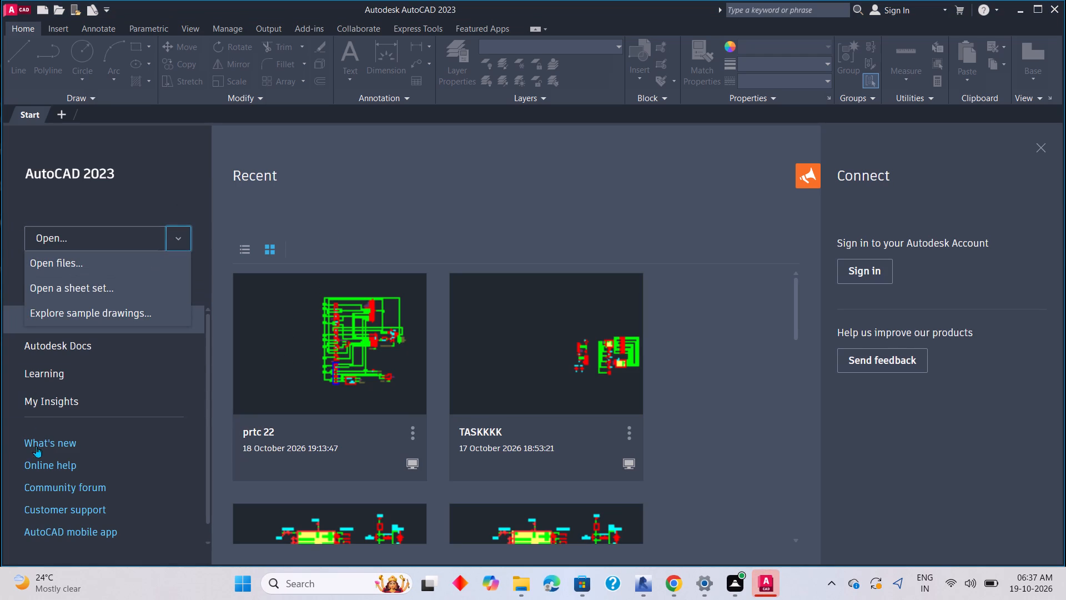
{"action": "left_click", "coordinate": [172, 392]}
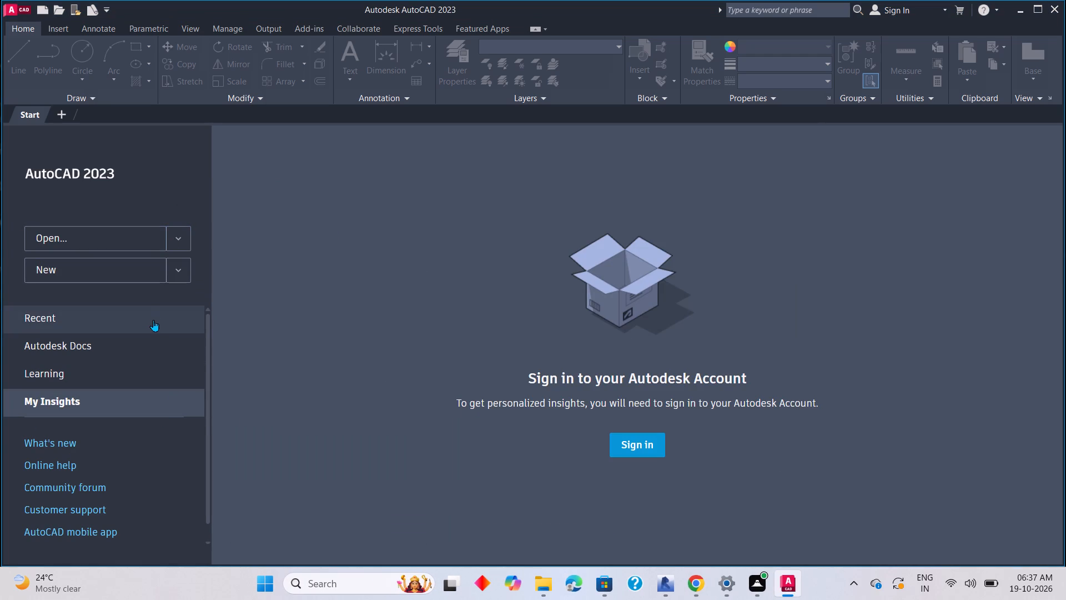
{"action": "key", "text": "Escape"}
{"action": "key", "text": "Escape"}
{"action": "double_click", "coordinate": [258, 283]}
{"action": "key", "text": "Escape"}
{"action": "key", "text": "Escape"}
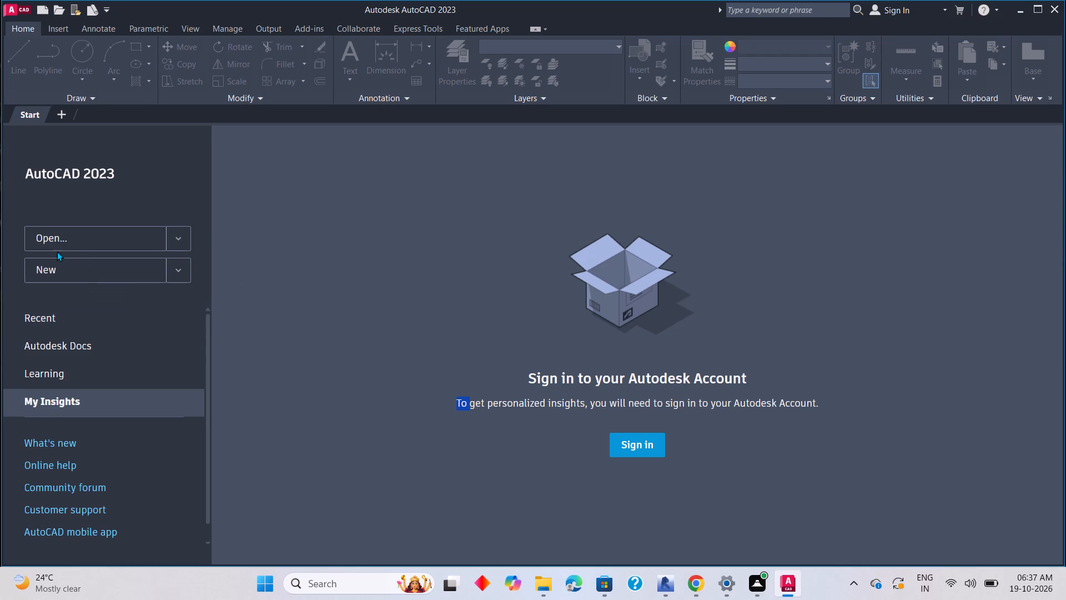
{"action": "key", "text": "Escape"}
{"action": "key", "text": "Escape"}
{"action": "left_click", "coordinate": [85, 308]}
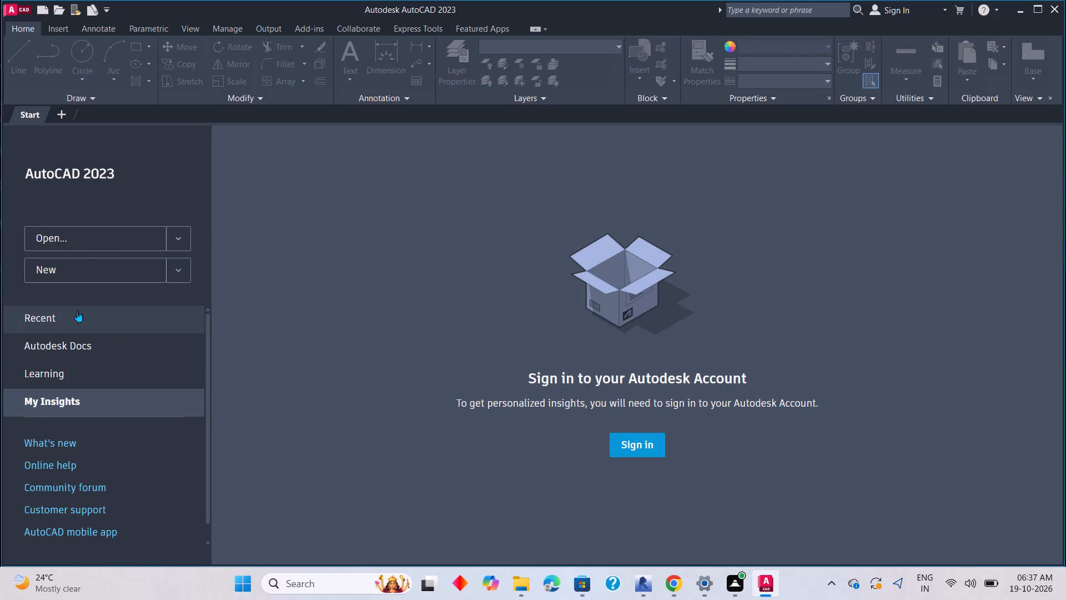
Create a new blank drawing and clear any active command.
{"action": "left_click", "coordinate": [77, 311]}
{"action": "left_click", "coordinate": [91, 268]}
{"action": "double_click", "coordinate": [91, 268]}
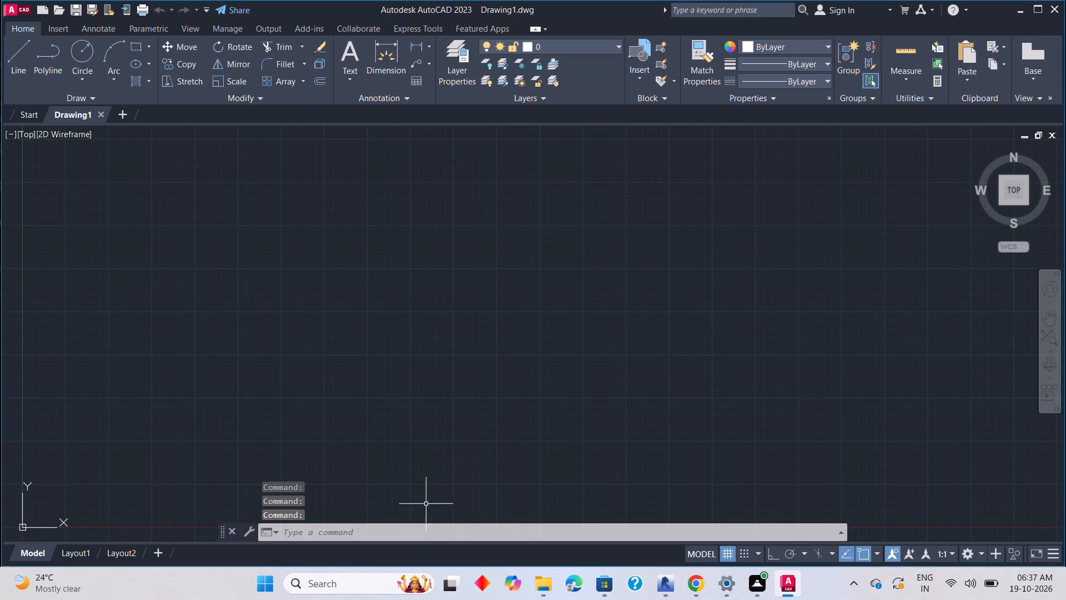
{"action": "key", "text": "Escape"}
{"action": "key", "text": "Escape"}
{"action": "key", "text": "Escape"}
{"action": "key", "text": "Escape"}
{"action": "key", "text": "Escape"}
{"action": "key", "text": "Escape"}
{"action": "key", "text": "Escape"}
{"action": "key", "text": "Escape"}
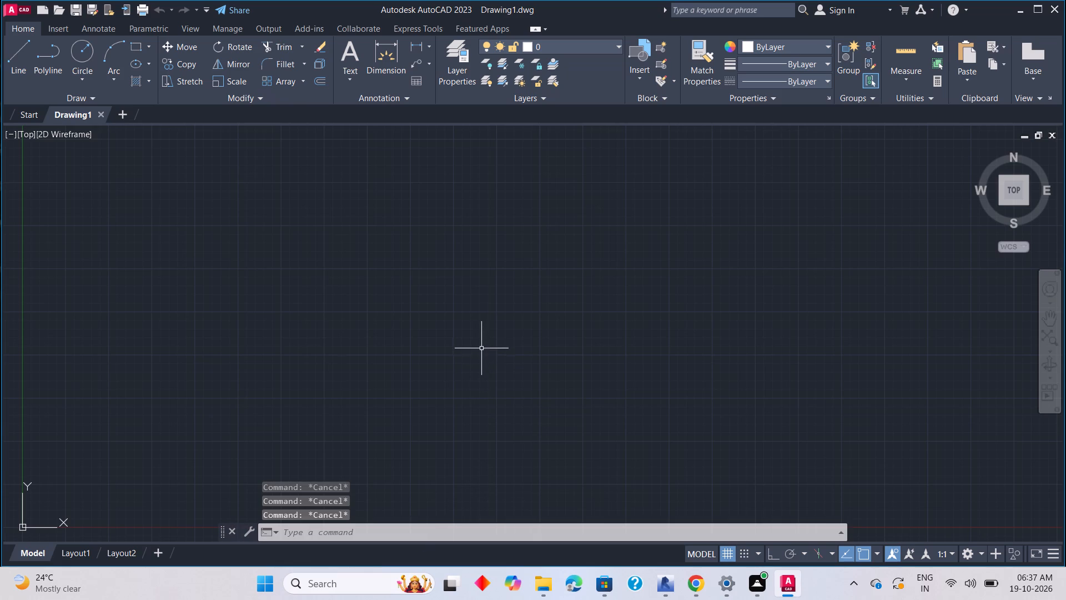
{"action": "key", "text": "Escape"}
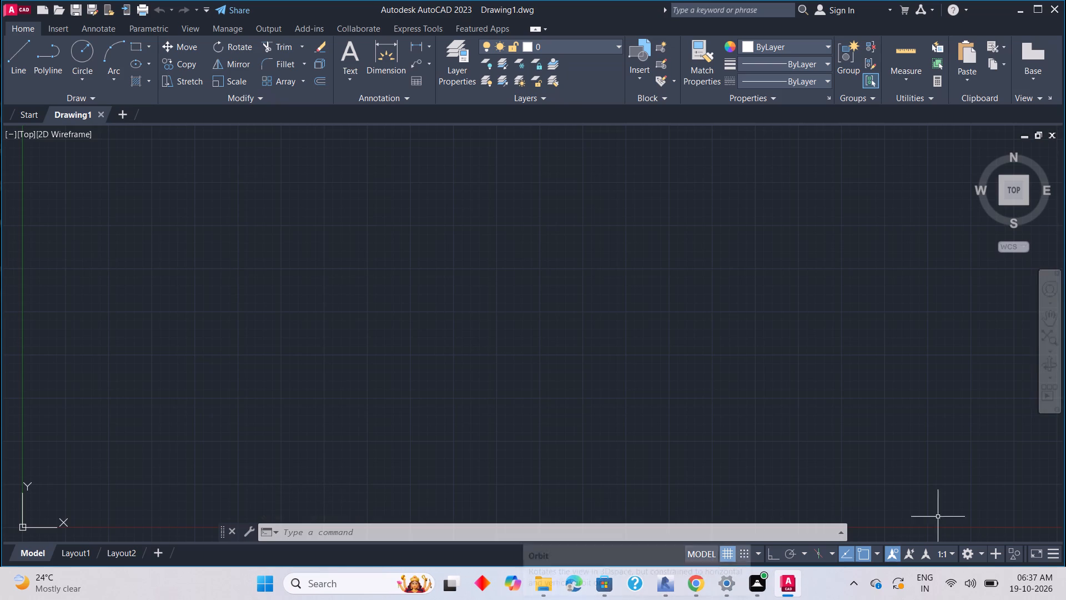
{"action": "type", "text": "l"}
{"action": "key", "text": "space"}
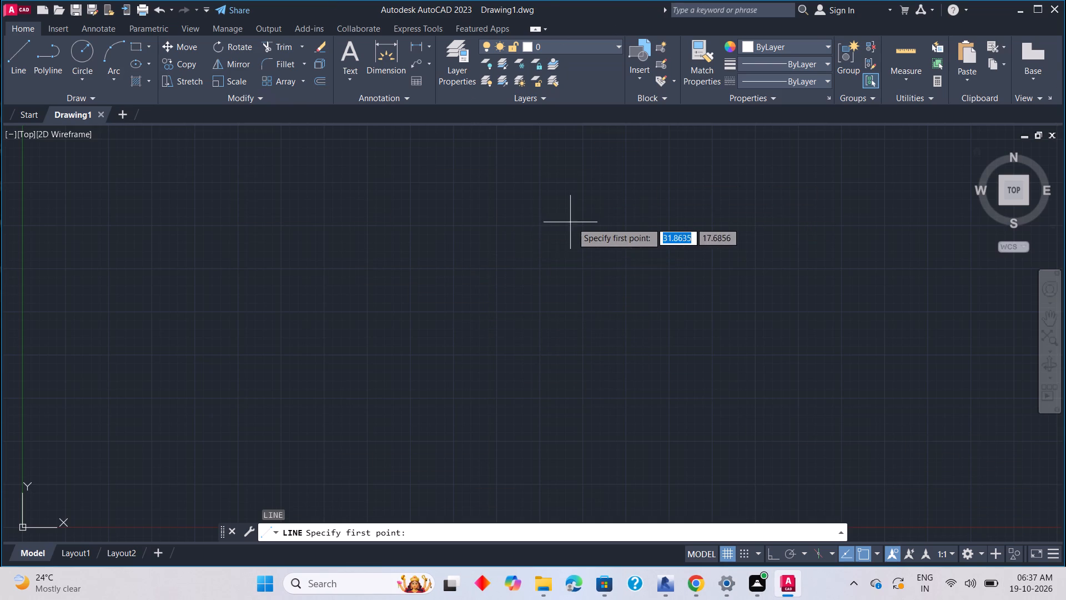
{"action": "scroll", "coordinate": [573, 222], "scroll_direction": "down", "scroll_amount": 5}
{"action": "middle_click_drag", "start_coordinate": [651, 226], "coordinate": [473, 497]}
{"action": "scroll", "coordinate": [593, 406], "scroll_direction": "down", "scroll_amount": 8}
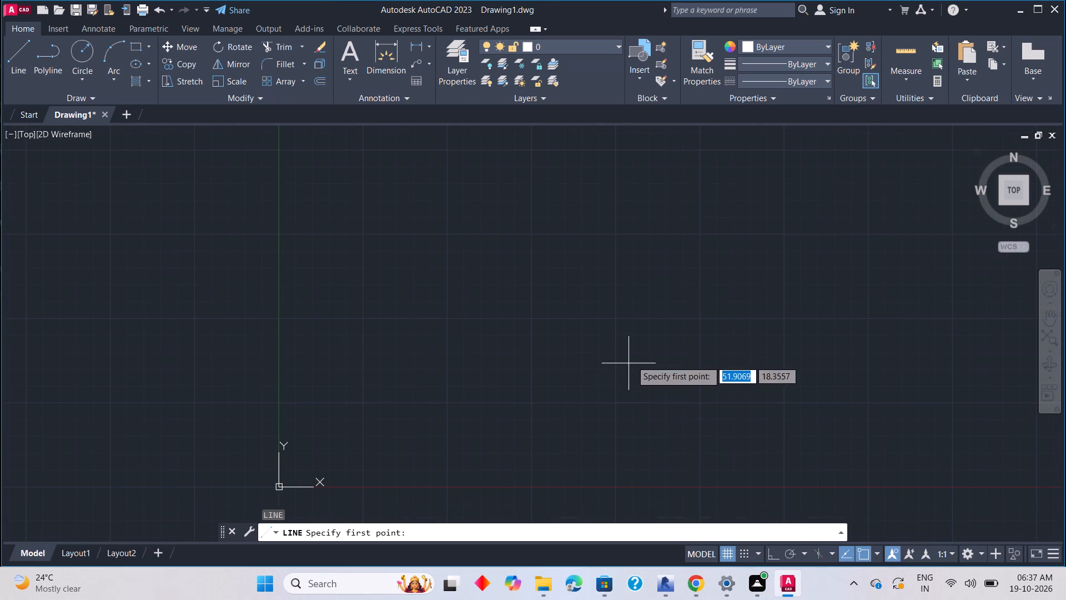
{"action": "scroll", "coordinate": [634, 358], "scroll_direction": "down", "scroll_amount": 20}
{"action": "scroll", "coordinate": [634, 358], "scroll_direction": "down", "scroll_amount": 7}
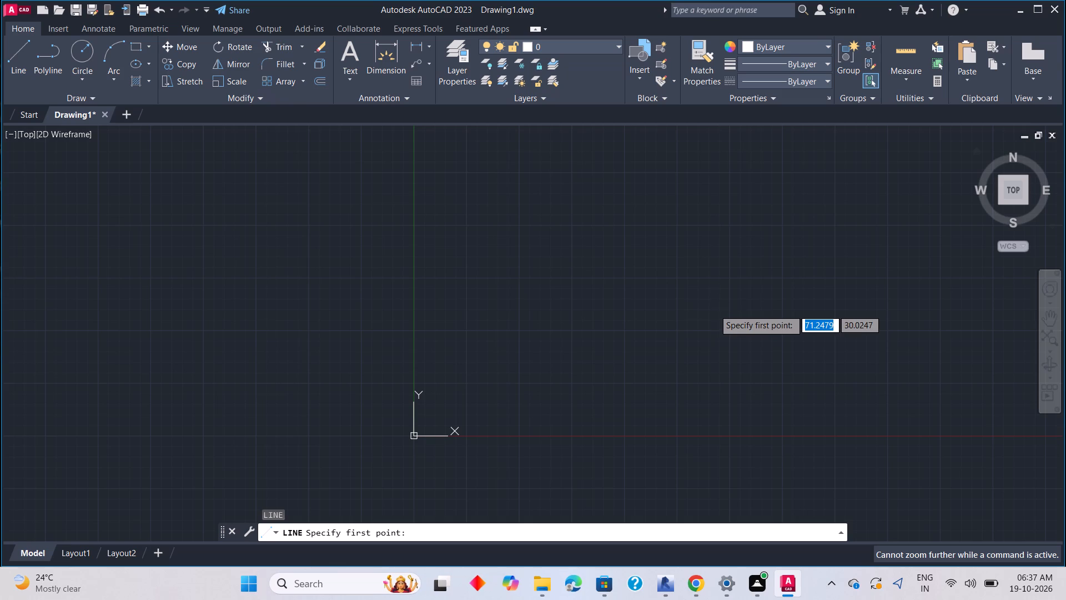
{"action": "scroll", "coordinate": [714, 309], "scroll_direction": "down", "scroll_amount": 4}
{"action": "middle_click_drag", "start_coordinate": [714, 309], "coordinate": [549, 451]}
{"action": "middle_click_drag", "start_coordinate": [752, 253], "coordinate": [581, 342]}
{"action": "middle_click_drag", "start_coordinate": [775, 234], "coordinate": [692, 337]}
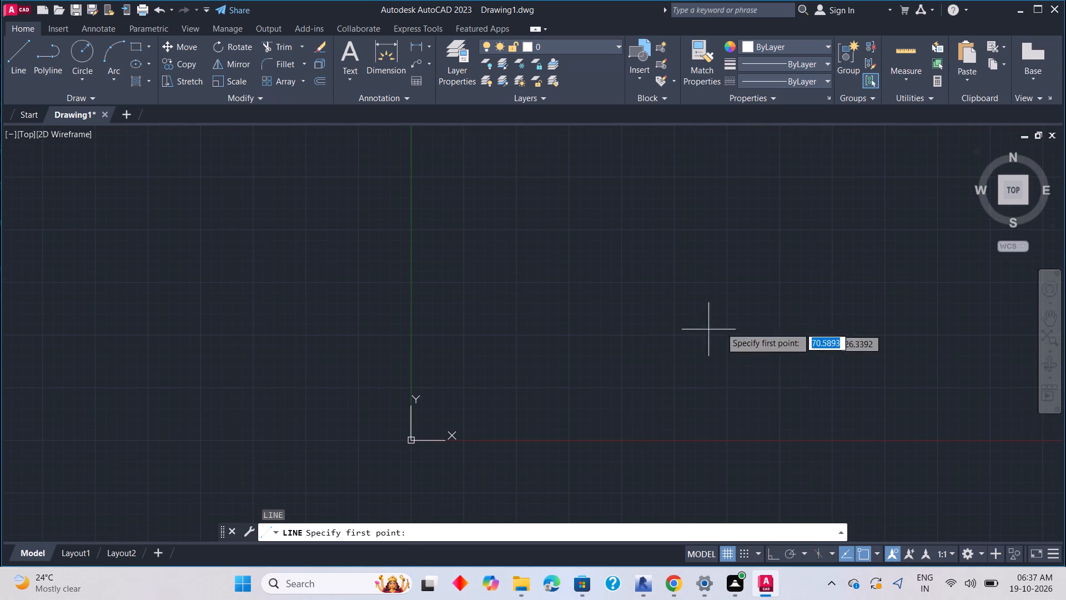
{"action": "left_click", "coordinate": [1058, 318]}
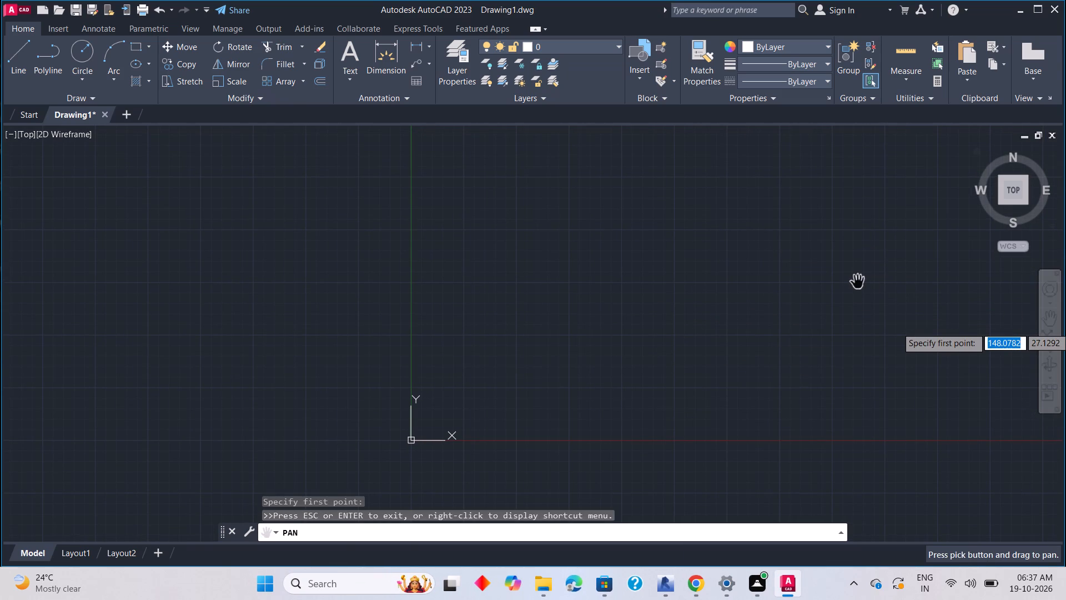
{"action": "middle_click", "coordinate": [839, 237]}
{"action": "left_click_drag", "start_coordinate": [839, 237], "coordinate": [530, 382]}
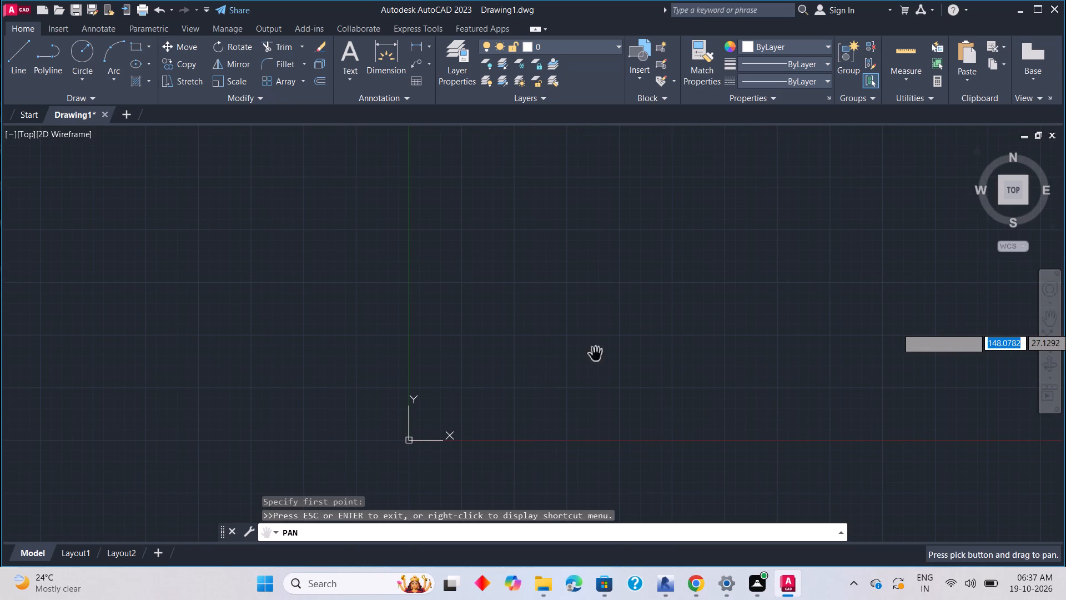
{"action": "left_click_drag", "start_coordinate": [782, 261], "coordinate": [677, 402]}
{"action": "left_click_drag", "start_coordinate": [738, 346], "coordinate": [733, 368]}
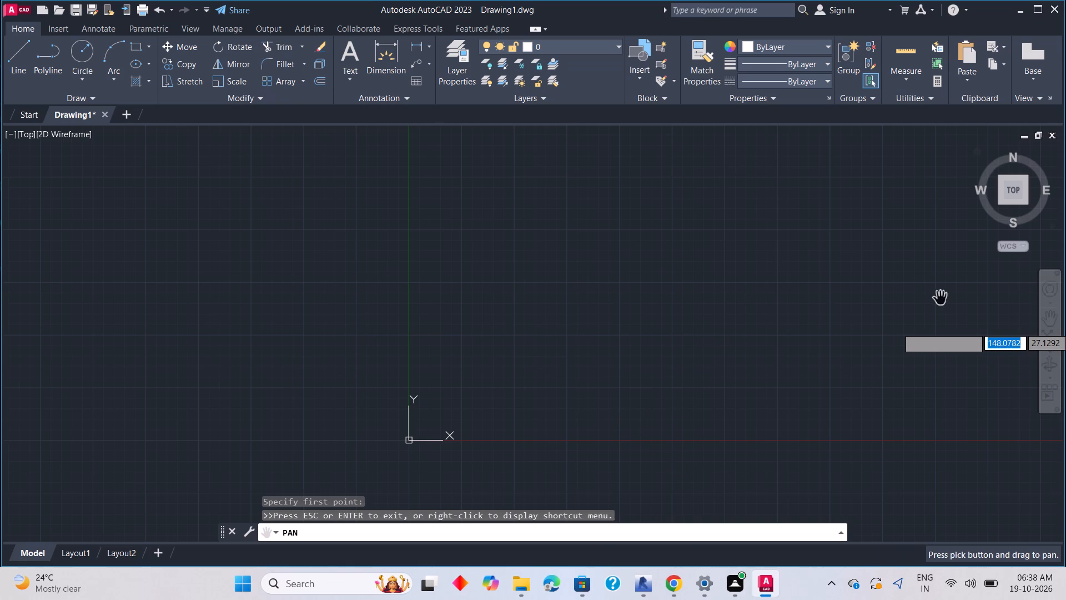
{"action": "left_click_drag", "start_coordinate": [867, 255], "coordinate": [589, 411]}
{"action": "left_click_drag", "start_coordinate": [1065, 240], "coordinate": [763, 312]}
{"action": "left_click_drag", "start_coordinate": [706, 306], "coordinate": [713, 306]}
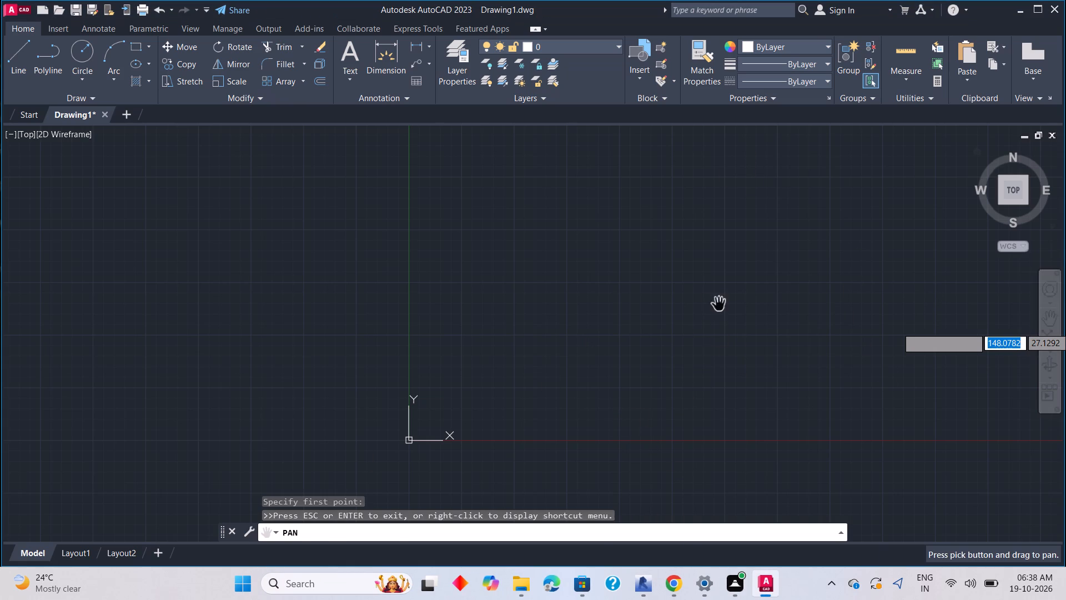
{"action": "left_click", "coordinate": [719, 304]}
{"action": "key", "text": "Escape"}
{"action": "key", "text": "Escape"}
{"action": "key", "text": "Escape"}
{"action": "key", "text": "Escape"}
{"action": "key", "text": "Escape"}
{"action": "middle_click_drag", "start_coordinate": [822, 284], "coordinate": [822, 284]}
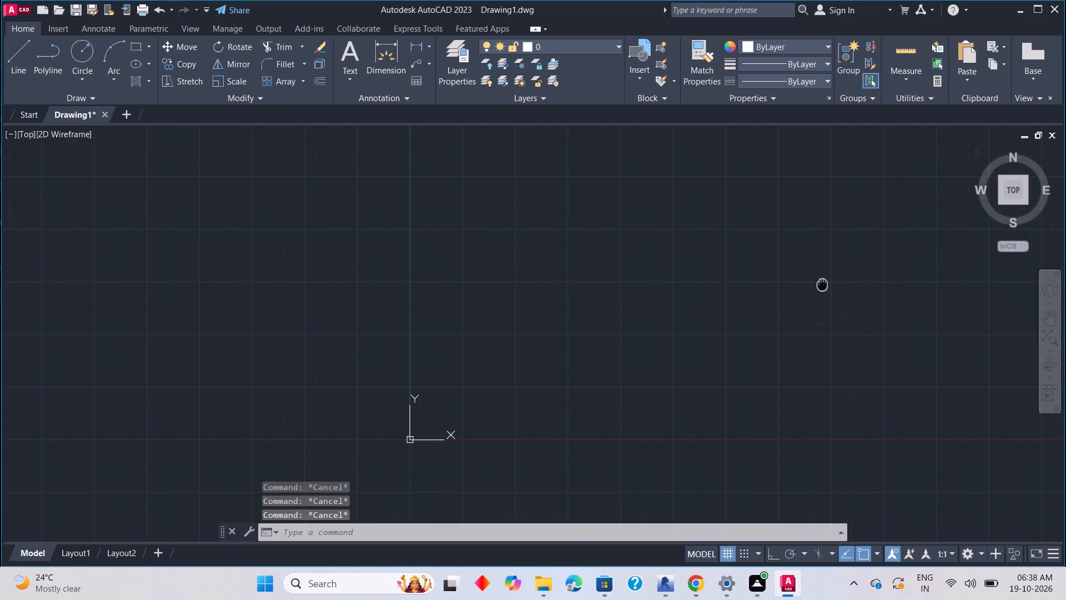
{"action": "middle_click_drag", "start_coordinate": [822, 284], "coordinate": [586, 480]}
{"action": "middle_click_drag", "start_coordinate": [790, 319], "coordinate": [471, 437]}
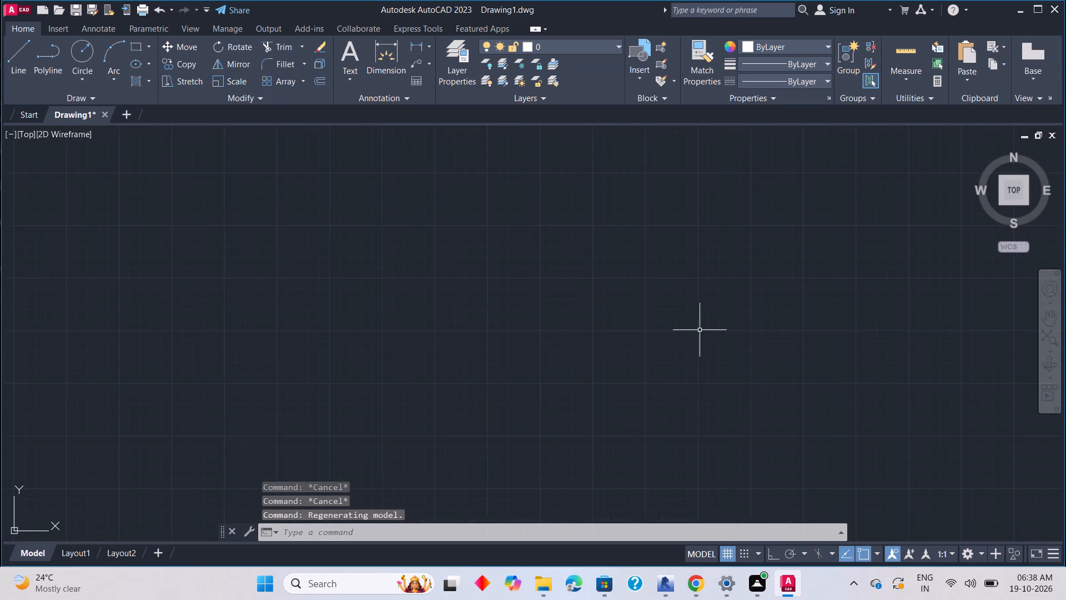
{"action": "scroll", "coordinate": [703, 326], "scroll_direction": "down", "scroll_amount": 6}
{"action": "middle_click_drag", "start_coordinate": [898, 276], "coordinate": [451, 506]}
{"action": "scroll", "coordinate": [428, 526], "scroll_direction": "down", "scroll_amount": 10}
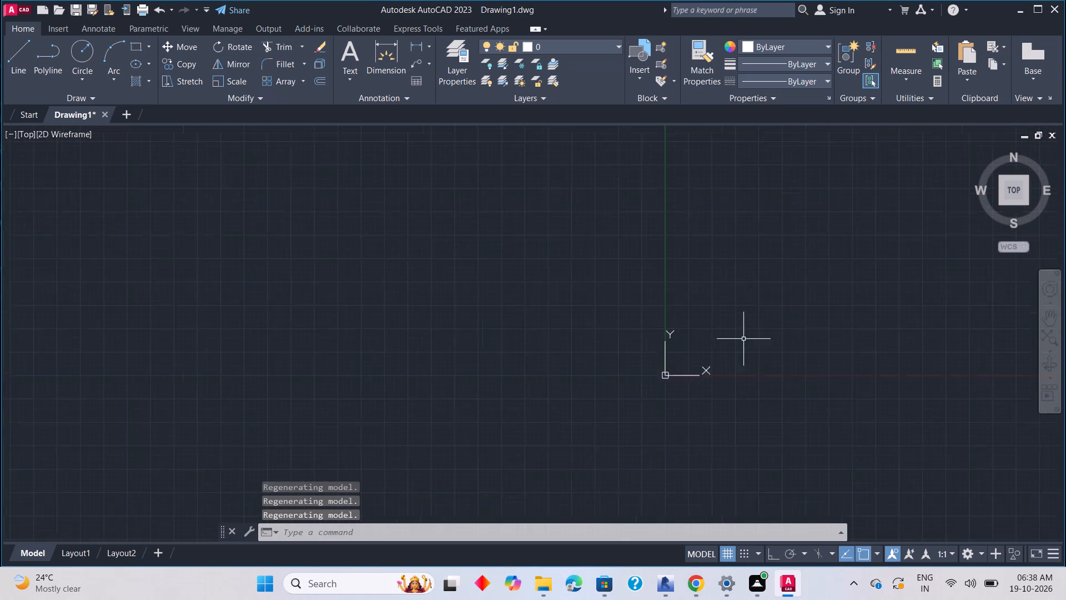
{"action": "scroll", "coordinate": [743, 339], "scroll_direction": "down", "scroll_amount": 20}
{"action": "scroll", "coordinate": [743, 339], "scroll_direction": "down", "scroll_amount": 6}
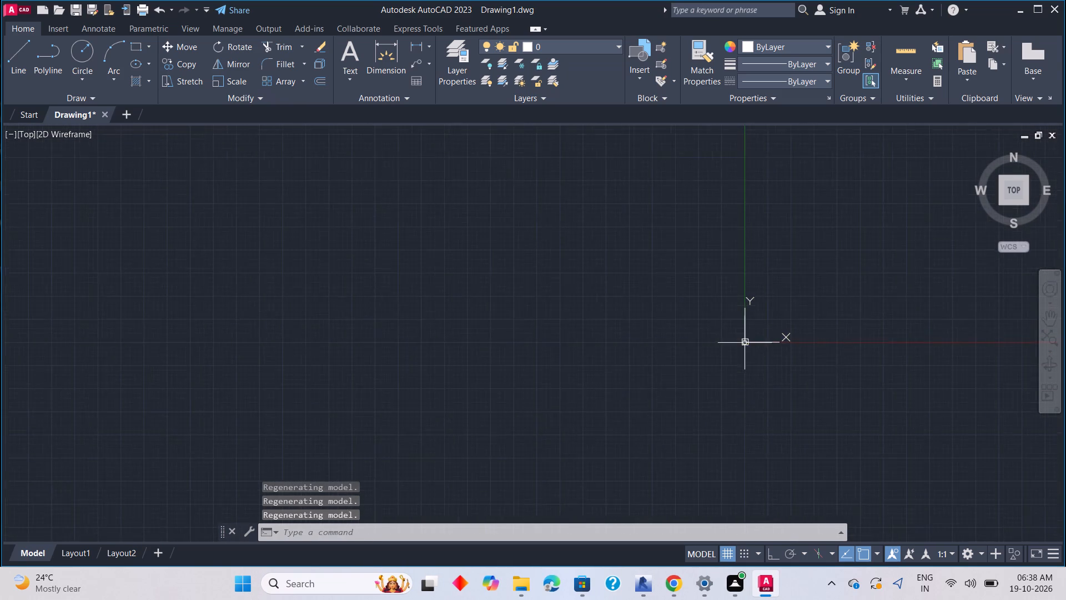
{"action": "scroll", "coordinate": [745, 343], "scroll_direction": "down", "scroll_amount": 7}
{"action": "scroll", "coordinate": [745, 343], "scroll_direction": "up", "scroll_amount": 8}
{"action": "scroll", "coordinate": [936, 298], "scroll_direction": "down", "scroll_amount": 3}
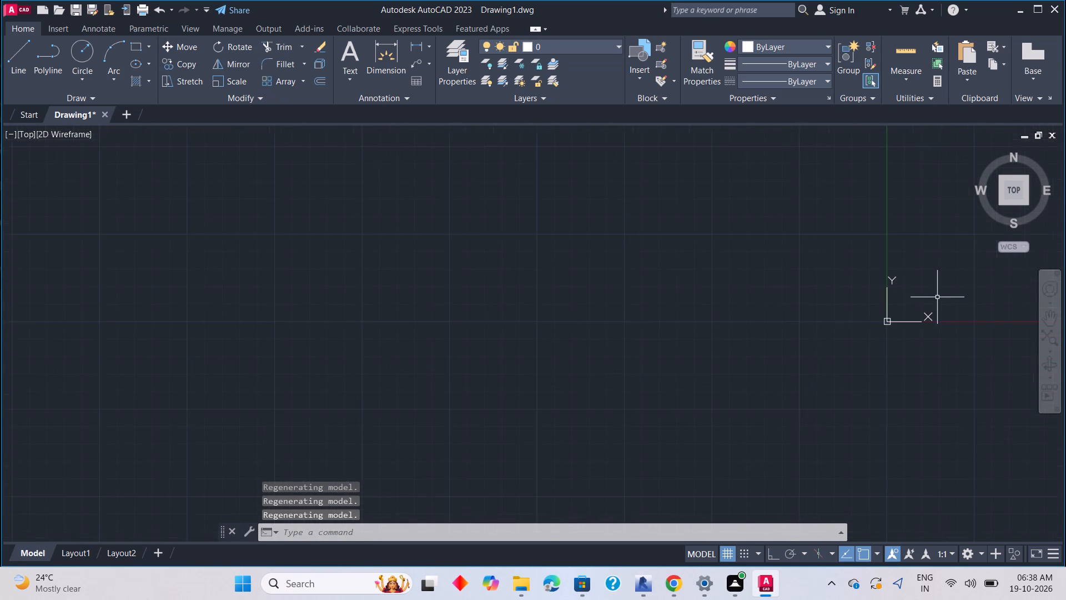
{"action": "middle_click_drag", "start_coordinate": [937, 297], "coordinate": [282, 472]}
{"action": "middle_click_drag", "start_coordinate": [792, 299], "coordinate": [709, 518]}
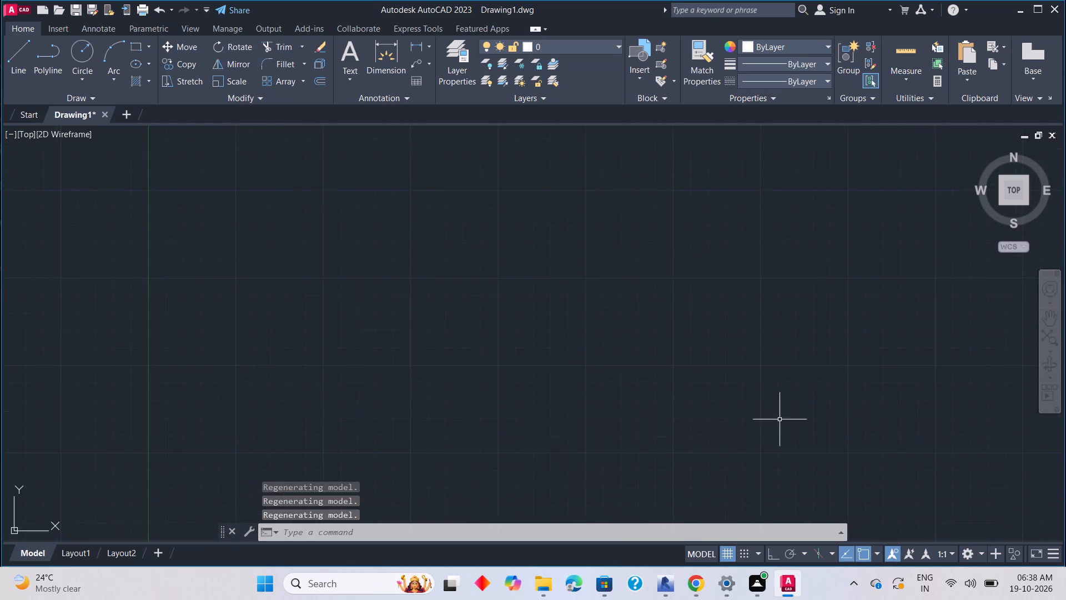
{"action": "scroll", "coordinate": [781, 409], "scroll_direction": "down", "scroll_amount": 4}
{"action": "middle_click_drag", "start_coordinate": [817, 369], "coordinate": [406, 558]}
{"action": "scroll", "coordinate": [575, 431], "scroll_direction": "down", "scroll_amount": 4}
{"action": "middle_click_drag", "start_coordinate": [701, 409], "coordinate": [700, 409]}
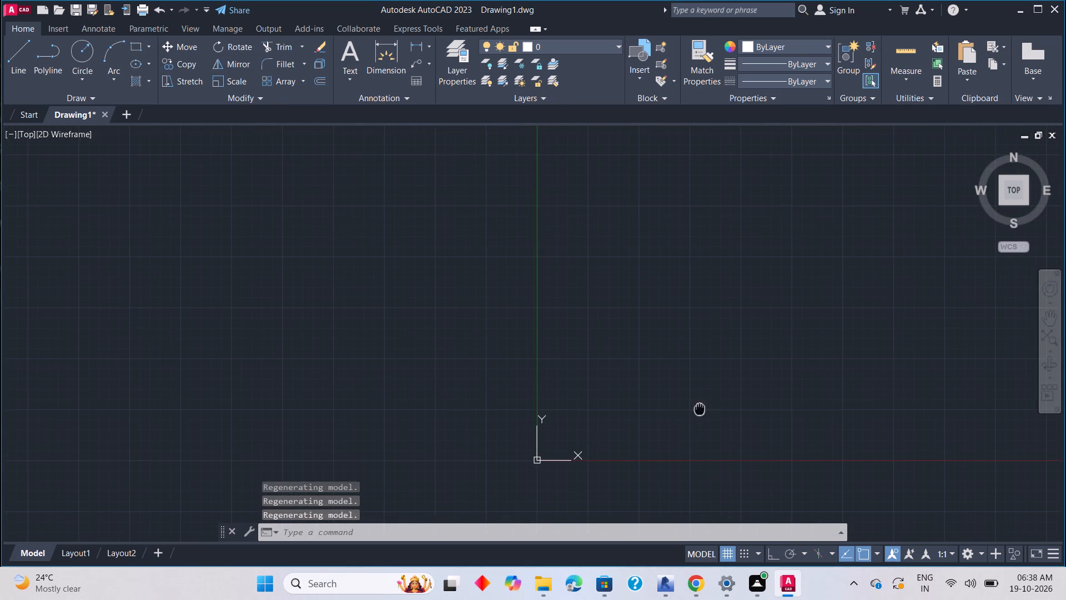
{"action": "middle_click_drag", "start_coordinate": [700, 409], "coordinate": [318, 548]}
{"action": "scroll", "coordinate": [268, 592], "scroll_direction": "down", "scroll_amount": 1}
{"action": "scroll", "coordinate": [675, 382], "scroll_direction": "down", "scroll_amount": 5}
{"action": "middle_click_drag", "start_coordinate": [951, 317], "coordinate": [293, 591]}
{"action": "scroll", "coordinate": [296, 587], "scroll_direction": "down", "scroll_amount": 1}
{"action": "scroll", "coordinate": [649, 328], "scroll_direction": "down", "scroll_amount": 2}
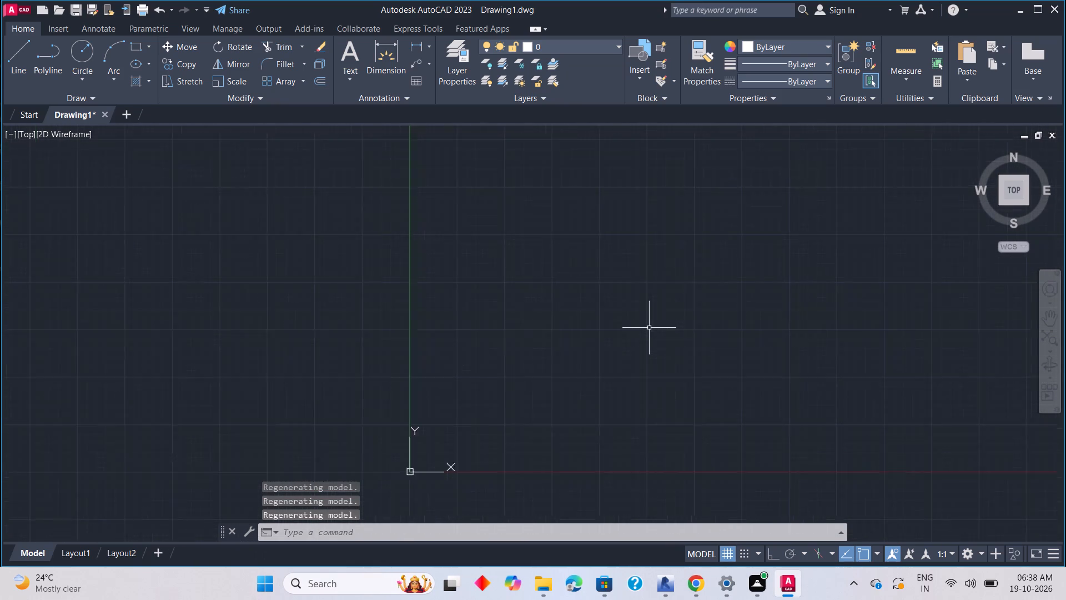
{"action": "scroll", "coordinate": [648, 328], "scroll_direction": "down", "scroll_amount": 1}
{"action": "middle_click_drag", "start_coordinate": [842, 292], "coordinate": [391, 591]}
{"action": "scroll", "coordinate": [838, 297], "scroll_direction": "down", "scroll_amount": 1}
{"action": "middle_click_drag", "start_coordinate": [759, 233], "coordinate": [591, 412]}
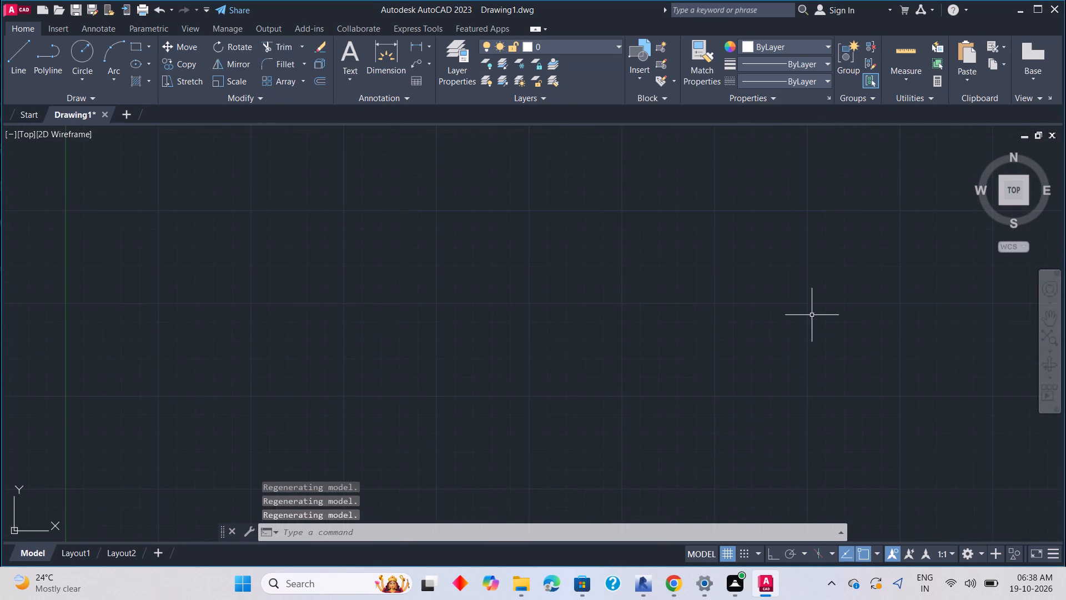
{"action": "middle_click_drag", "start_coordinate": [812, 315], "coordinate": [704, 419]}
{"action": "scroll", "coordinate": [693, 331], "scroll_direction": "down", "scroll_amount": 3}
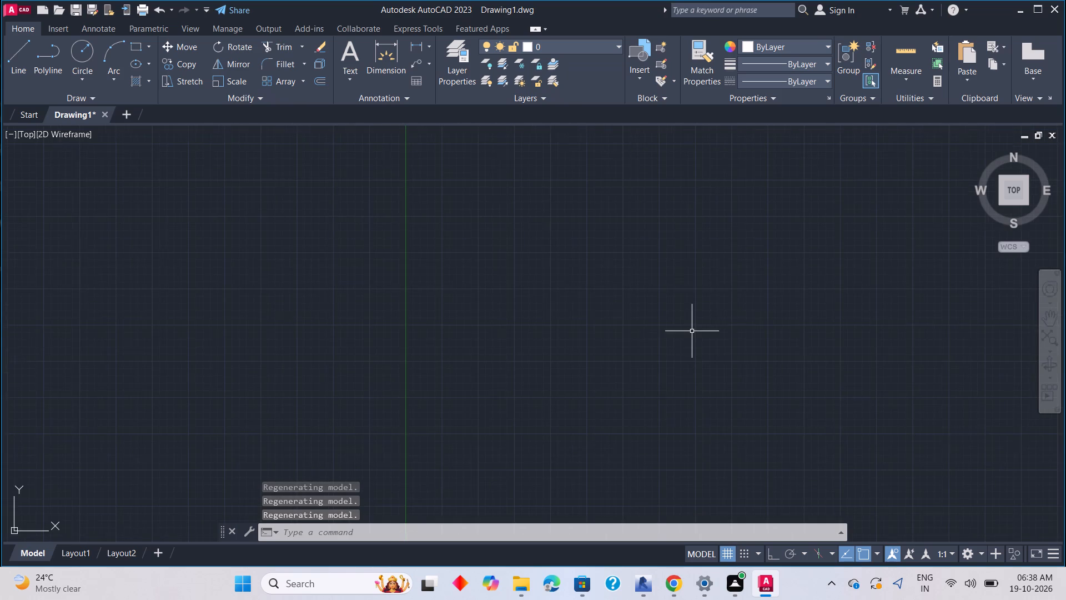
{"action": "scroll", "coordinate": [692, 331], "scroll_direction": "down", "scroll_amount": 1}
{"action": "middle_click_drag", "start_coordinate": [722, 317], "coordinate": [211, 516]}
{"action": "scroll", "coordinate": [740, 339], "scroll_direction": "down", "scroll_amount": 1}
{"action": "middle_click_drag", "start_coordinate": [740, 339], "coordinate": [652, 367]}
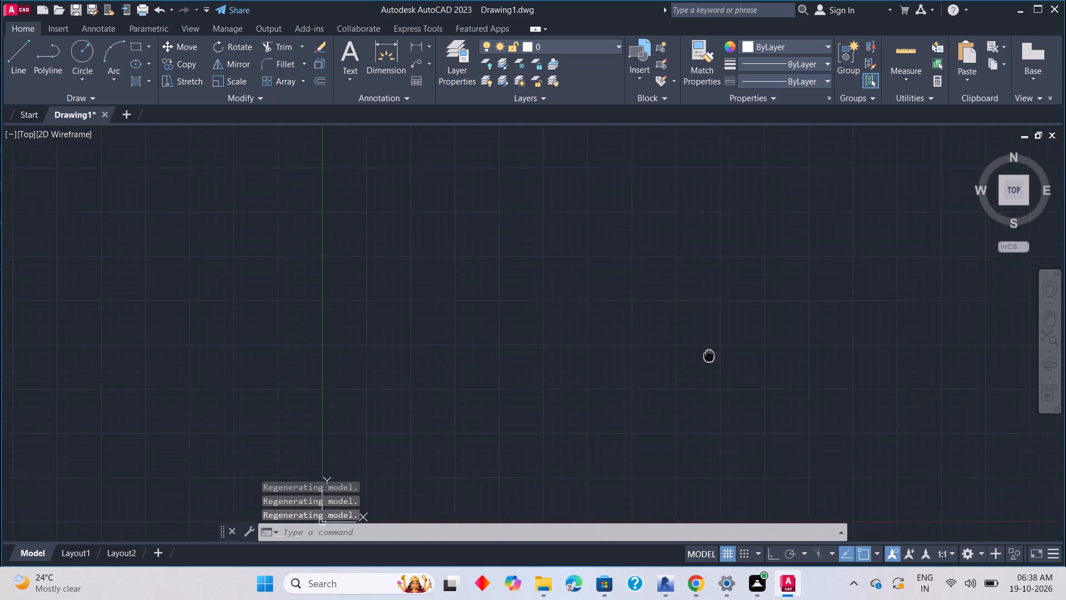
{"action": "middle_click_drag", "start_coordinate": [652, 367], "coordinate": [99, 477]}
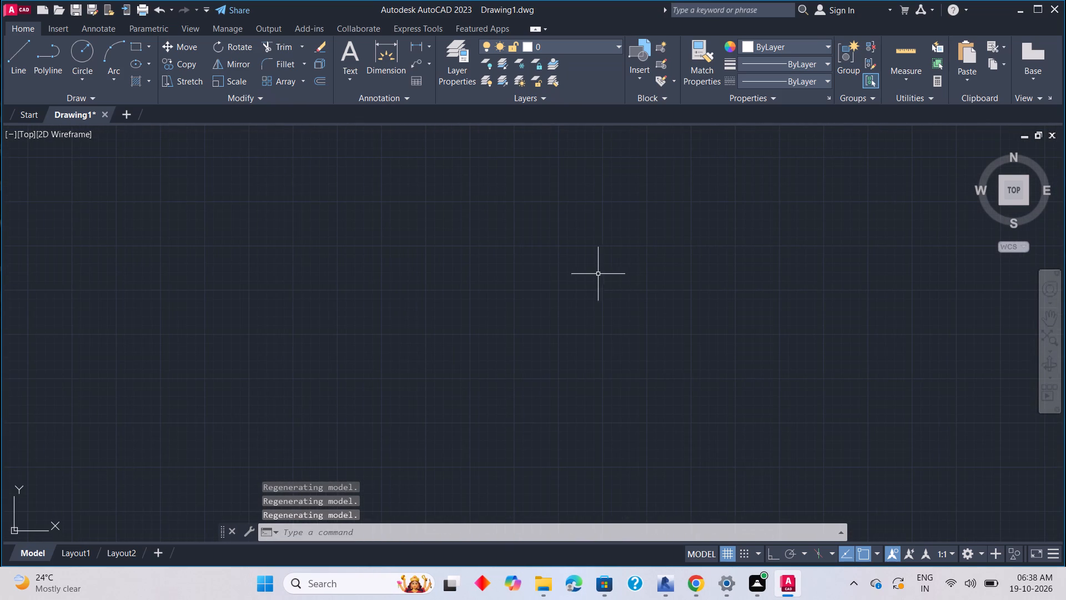
Draw a horizontal line about 1.18E+14 units long in the empty drawing, with the object colour set to Cyan and Ortho on.
{"action": "key", "text": "l"}
{"action": "key", "text": "space"}
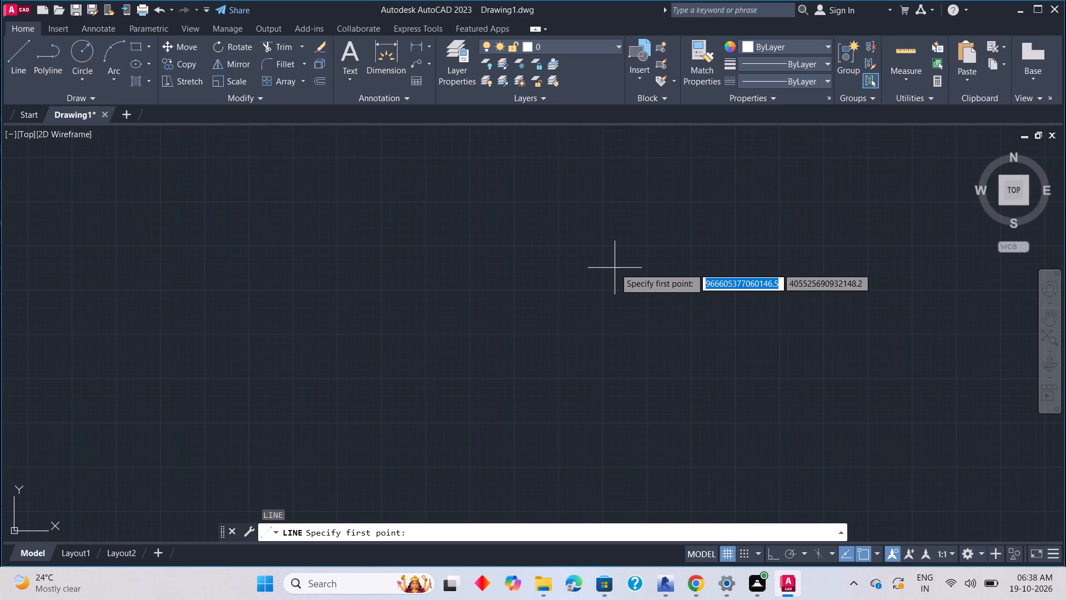
{"action": "left_click", "coordinate": [823, 47]}
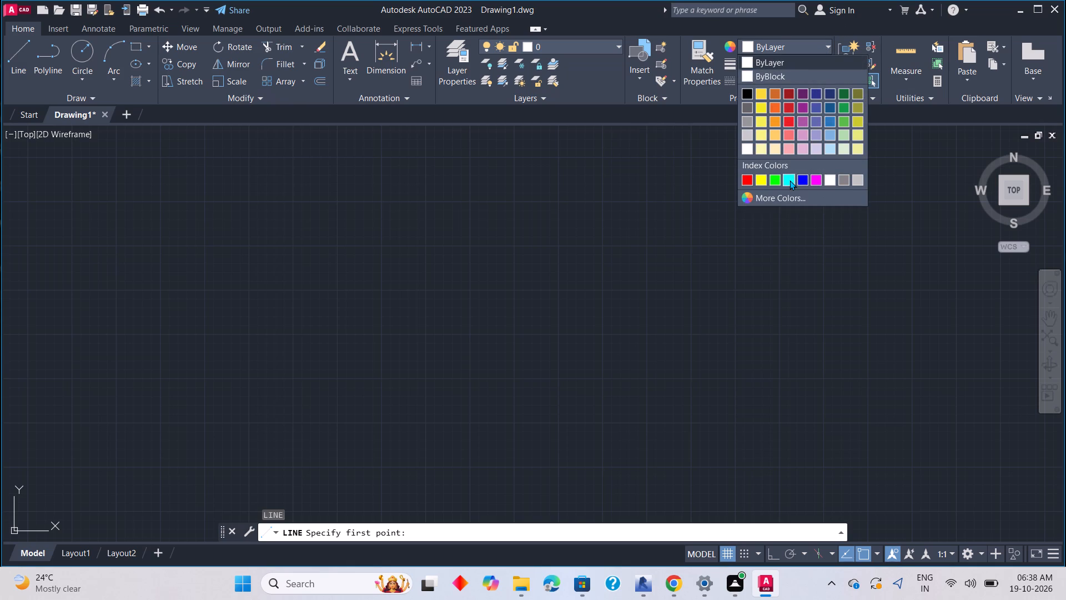
{"action": "left_click", "coordinate": [790, 180]}
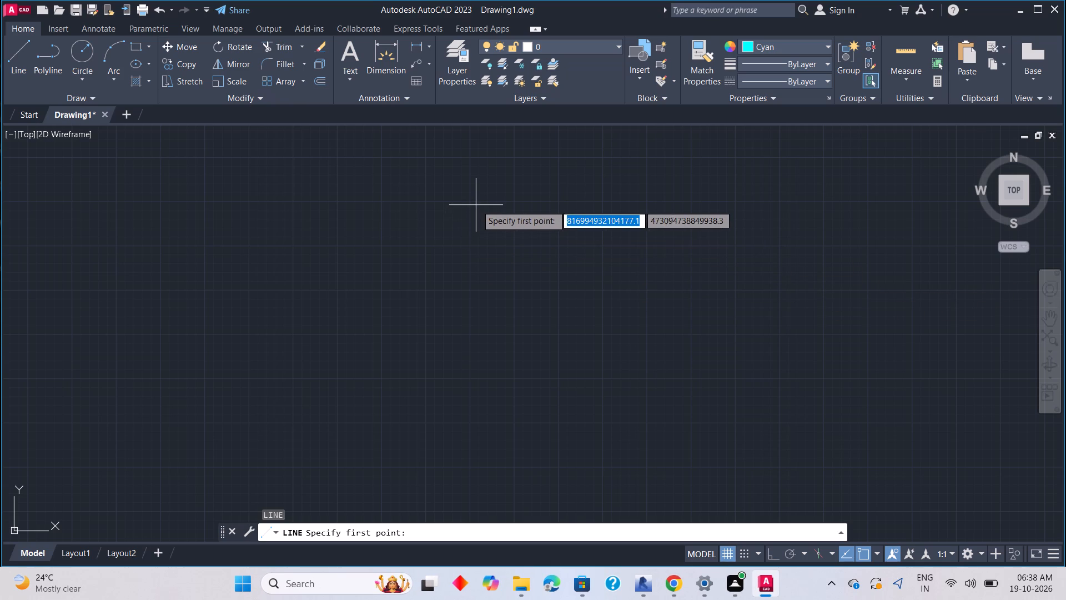
{"action": "left_click", "coordinate": [469, 158]}
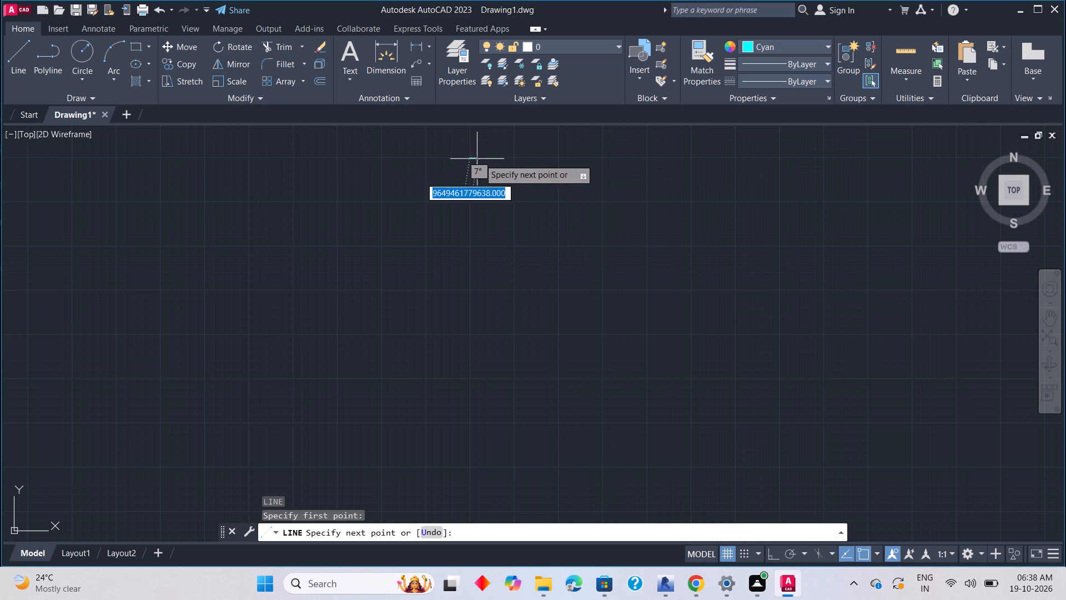
{"action": "left_click", "coordinate": [776, 551]}
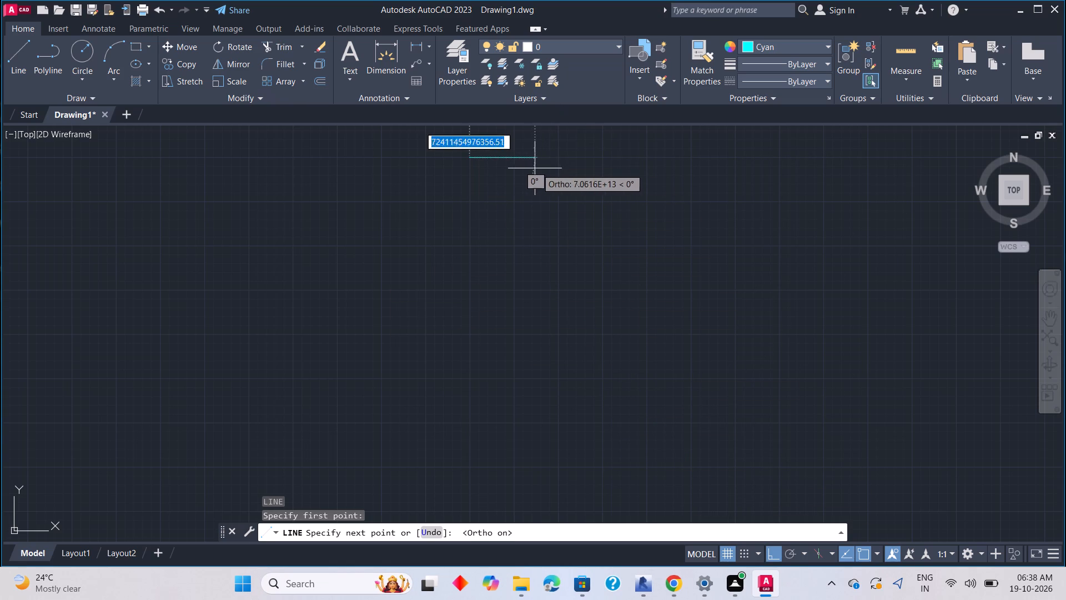
{"action": "left_click", "coordinate": [579, 172]}
{"action": "key", "text": "Escape"}
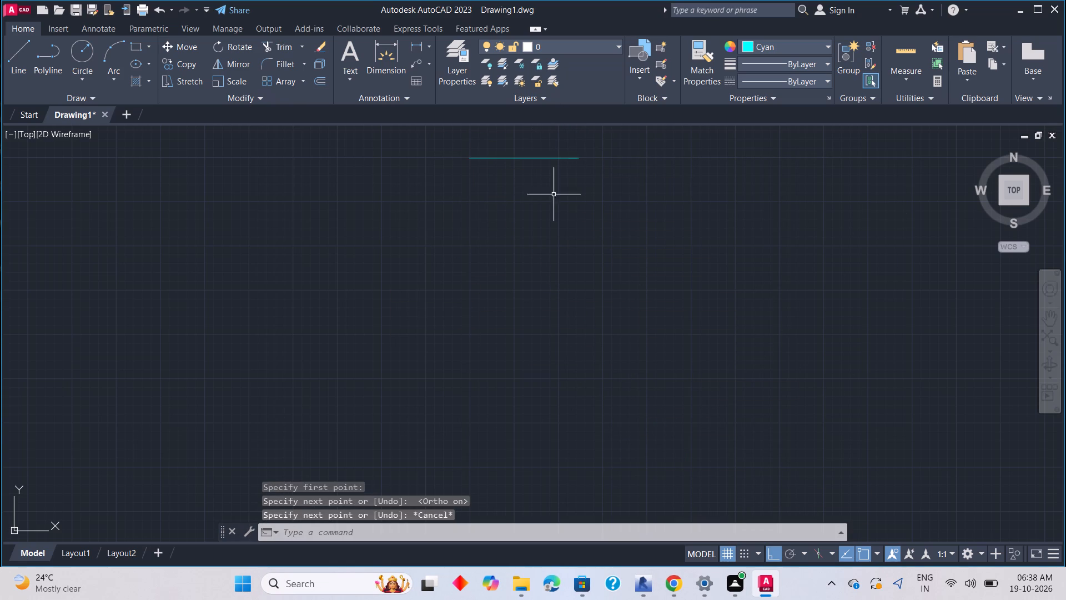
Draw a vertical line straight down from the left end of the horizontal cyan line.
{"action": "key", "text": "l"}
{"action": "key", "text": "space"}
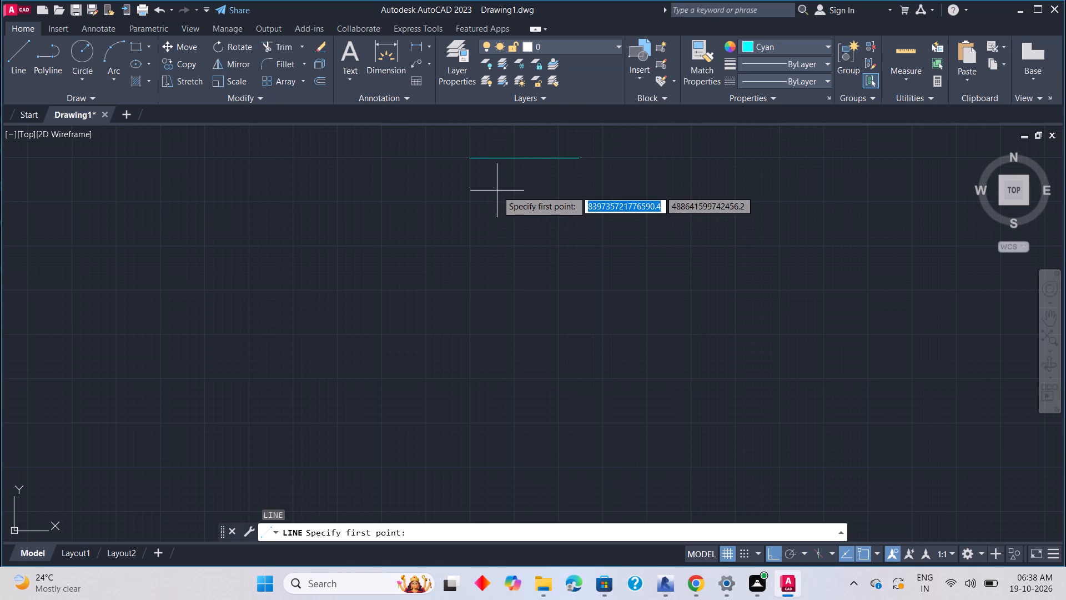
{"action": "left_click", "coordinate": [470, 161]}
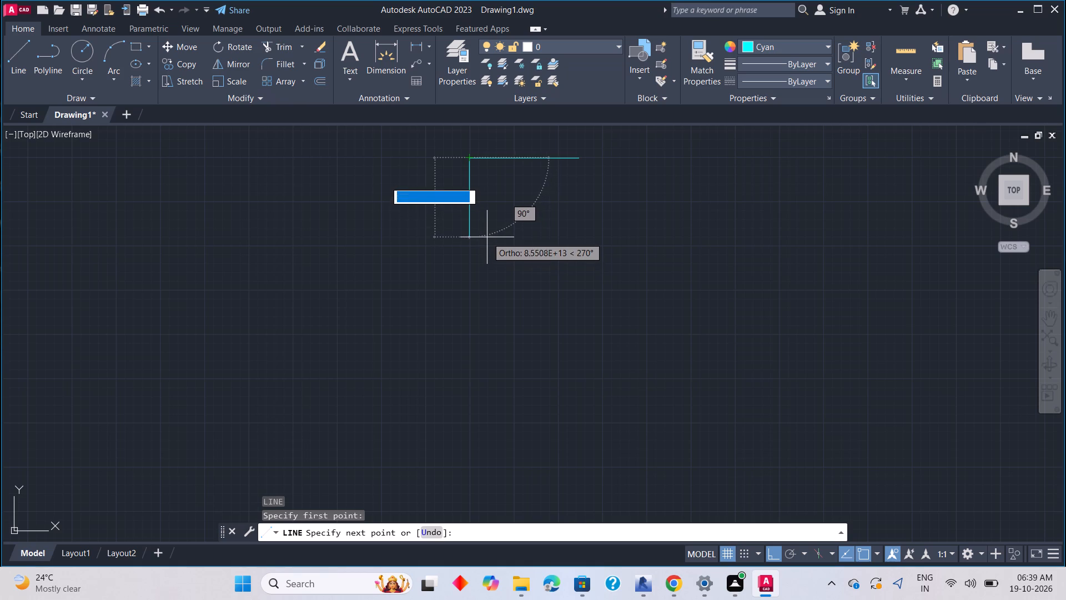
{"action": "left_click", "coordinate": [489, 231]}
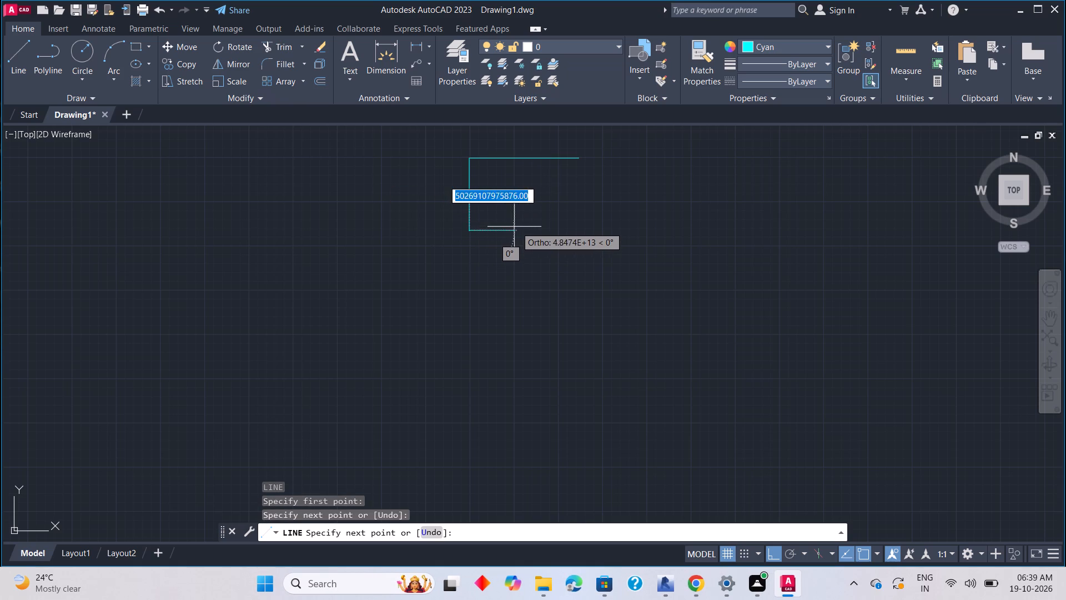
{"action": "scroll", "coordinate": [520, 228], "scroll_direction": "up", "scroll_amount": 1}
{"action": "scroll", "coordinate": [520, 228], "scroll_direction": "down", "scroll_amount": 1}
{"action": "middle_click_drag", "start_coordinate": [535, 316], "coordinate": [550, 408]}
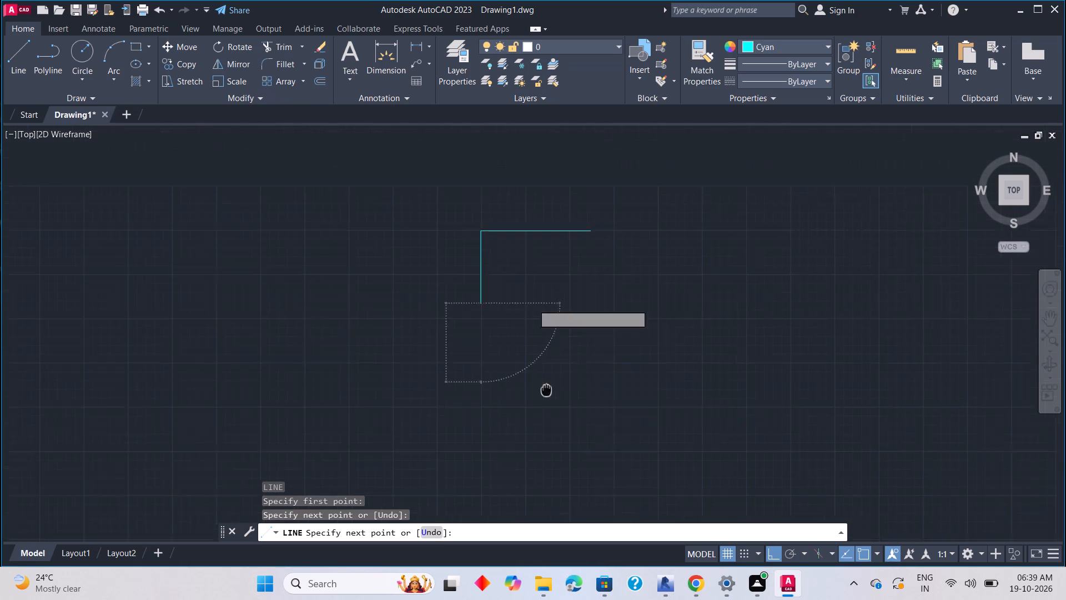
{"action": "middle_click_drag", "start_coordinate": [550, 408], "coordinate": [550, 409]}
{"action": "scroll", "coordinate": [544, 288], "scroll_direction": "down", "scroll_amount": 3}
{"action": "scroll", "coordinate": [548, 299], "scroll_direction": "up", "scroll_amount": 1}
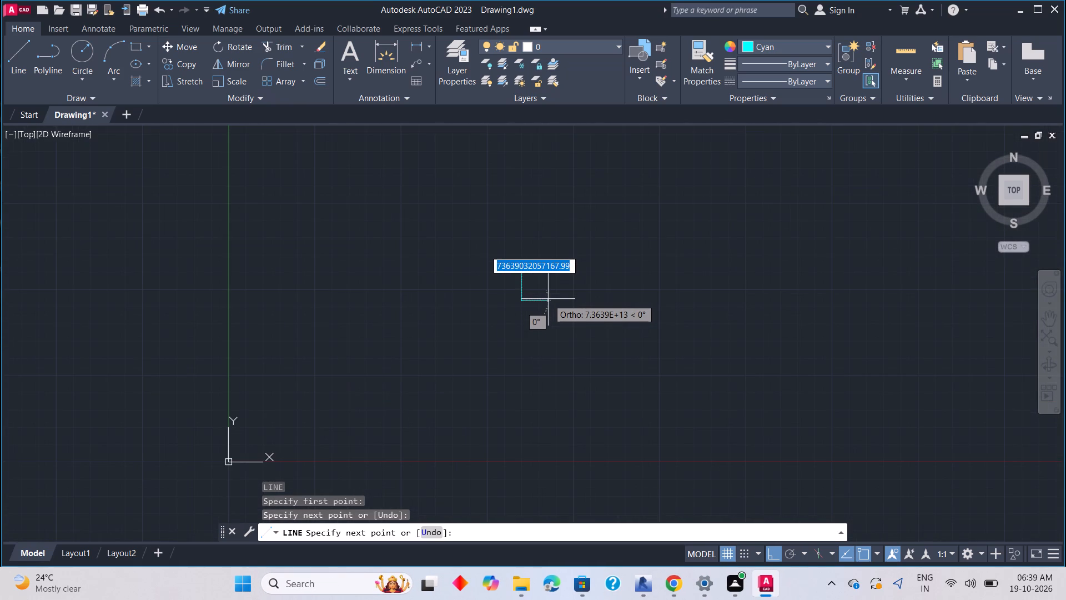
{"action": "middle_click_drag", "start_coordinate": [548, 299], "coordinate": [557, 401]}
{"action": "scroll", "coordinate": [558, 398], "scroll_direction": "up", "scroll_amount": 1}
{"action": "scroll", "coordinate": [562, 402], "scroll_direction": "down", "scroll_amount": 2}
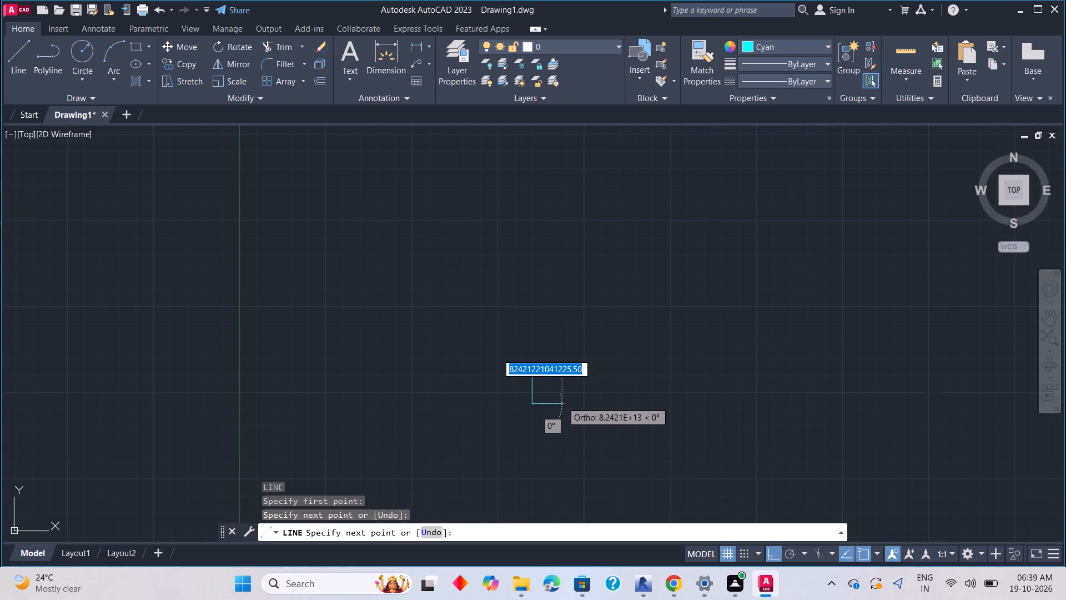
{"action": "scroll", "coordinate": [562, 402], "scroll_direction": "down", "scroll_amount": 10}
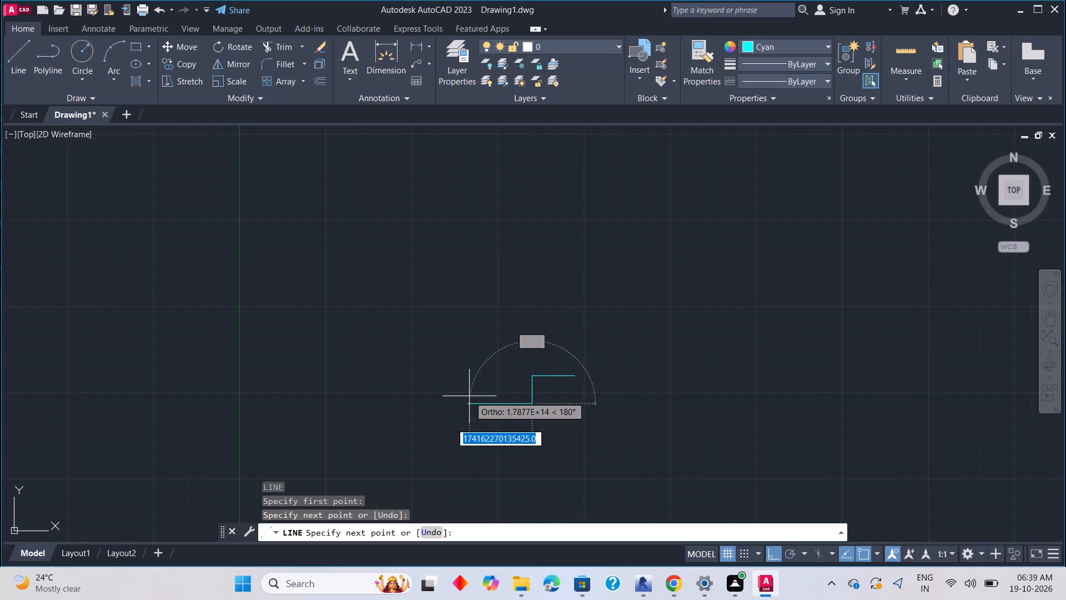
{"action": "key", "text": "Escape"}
Erase both the horizontal and the vertical cyan line from the drawing.
{"action": "middle_click_drag", "start_coordinate": [554, 441], "coordinate": [588, 263]}
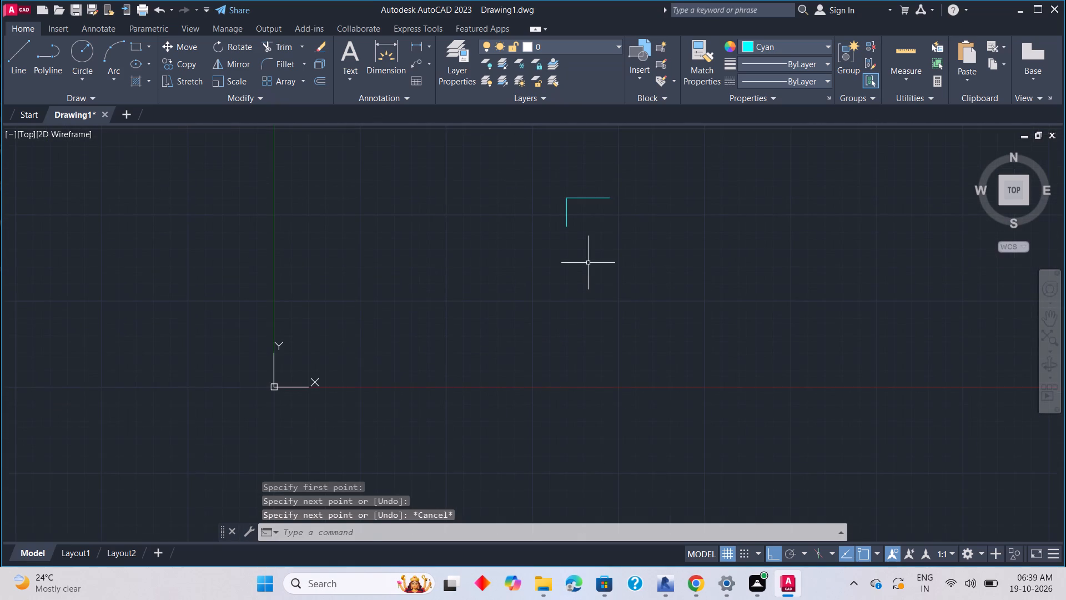
{"action": "scroll", "coordinate": [589, 262], "scroll_direction": "down", "scroll_amount": 2}
{"action": "middle_click_drag", "start_coordinate": [589, 262], "coordinate": [490, 451]}
{"action": "scroll", "coordinate": [494, 439], "scroll_direction": "up", "scroll_amount": 1}
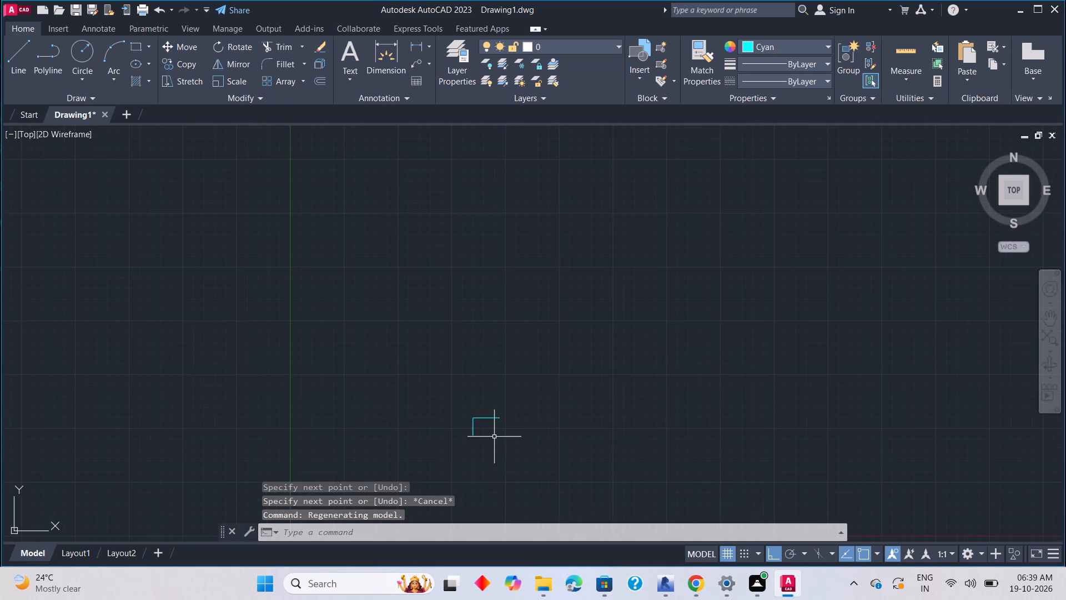
{"action": "left_click", "coordinate": [496, 417]}
{"action": "left_click", "coordinate": [475, 430]}
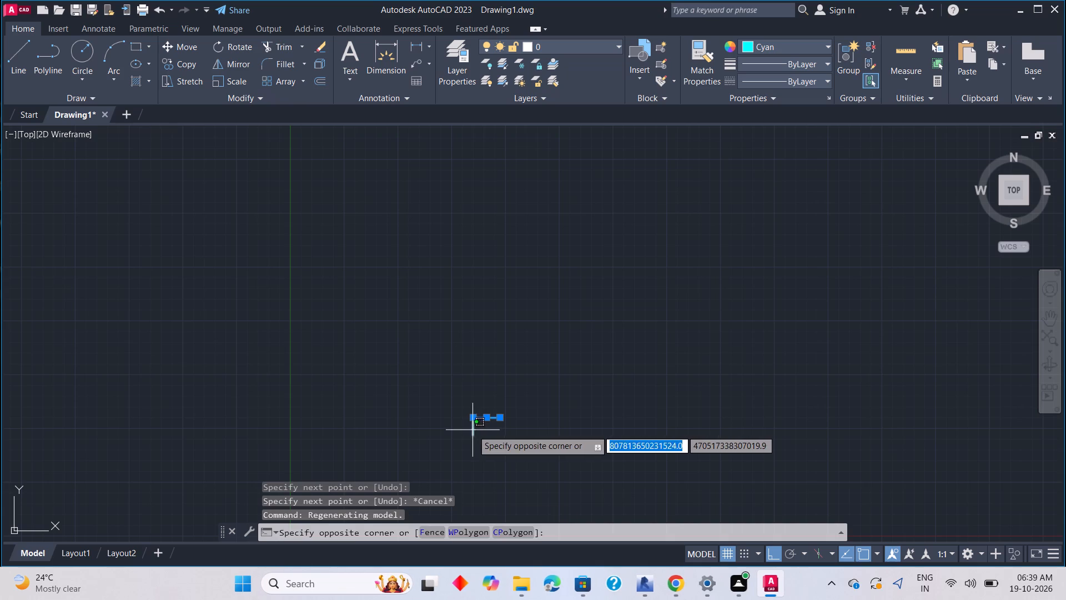
{"action": "left_click", "coordinate": [472, 430]}
{"action": "key", "text": "Delete"}
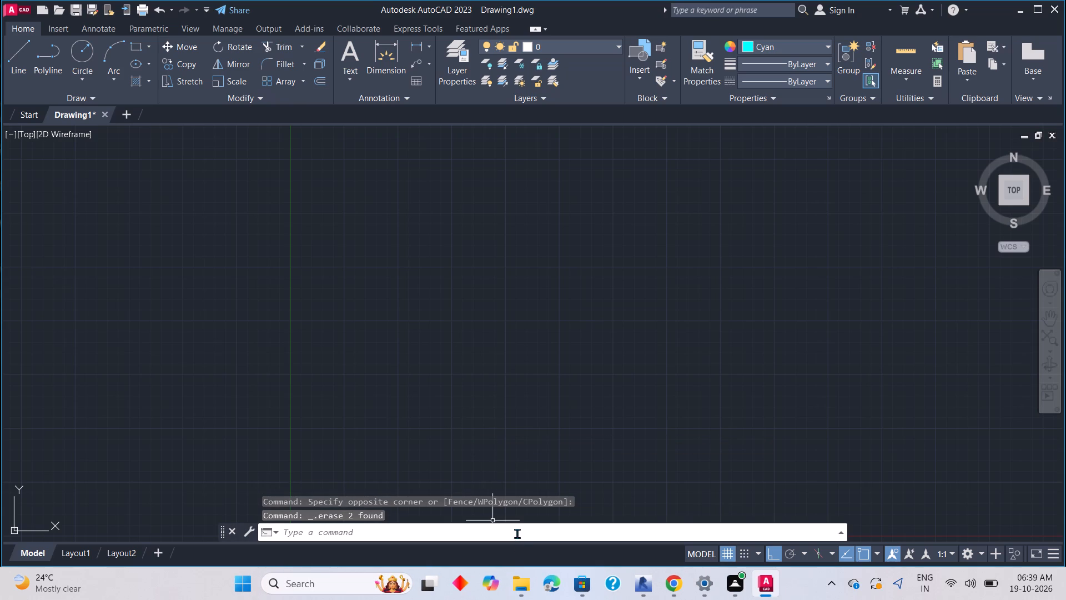
Turn on command log recording with LOGFILEON.
{"action": "left_click", "coordinate": [517, 533]}
{"action": "type", "text": "log"}
{"action": "key", "text": "space"}
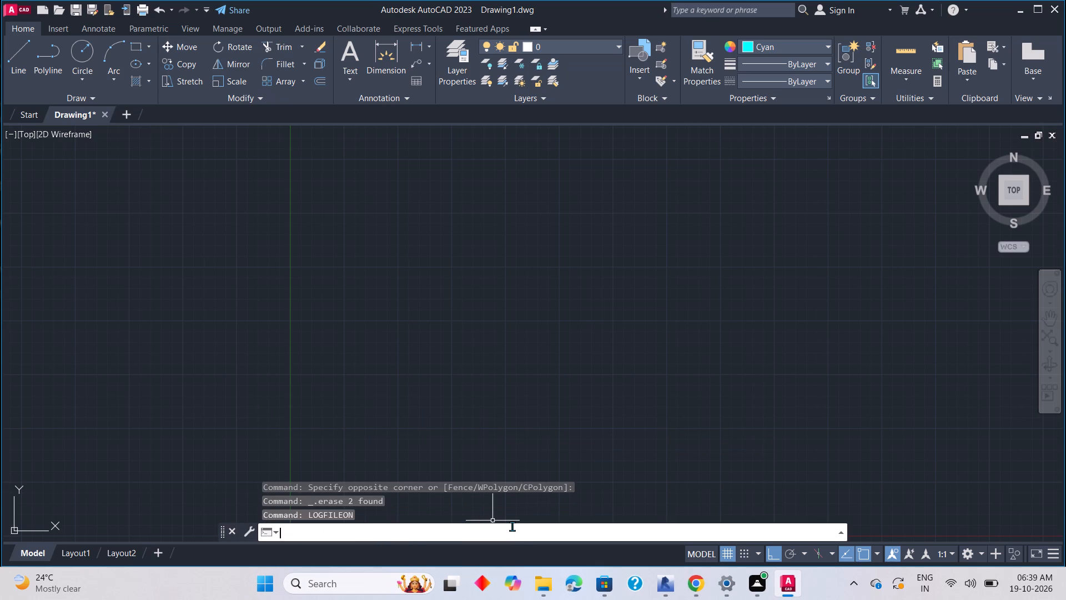
Draw a horizontal cyan line, going left to right, in an empty area of the drawing well away from the origin.
{"action": "middle_click_drag", "start_coordinate": [733, 268], "coordinate": [485, 366]}
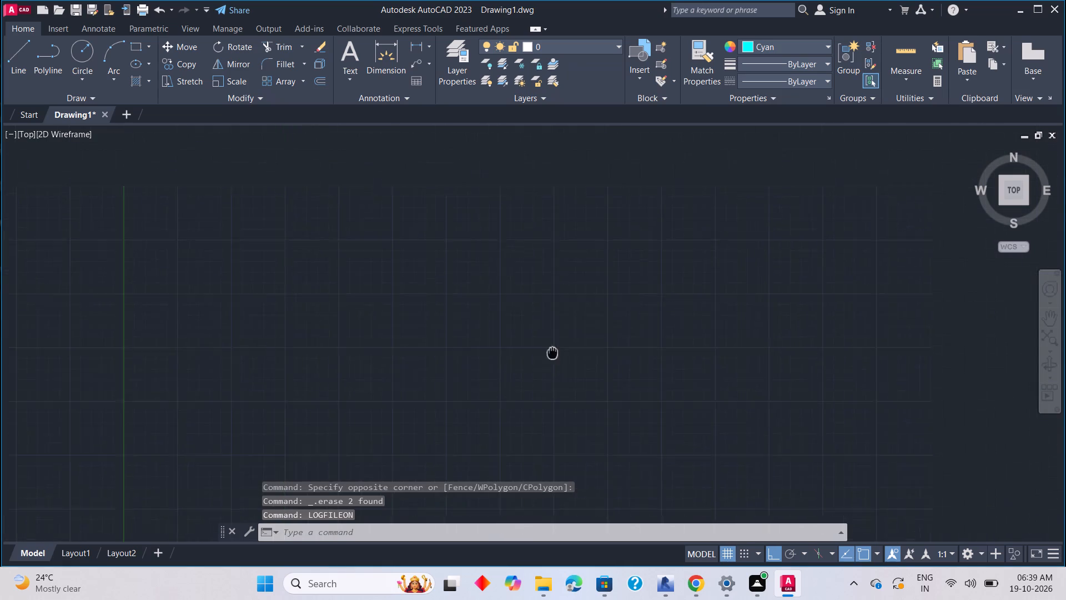
{"action": "middle_click_drag", "start_coordinate": [485, 366], "coordinate": [352, 377]}
{"action": "middle_click_drag", "start_coordinate": [680, 237], "coordinate": [419, 387]}
{"action": "middle_click_drag", "start_coordinate": [627, 322], "coordinate": [489, 414]}
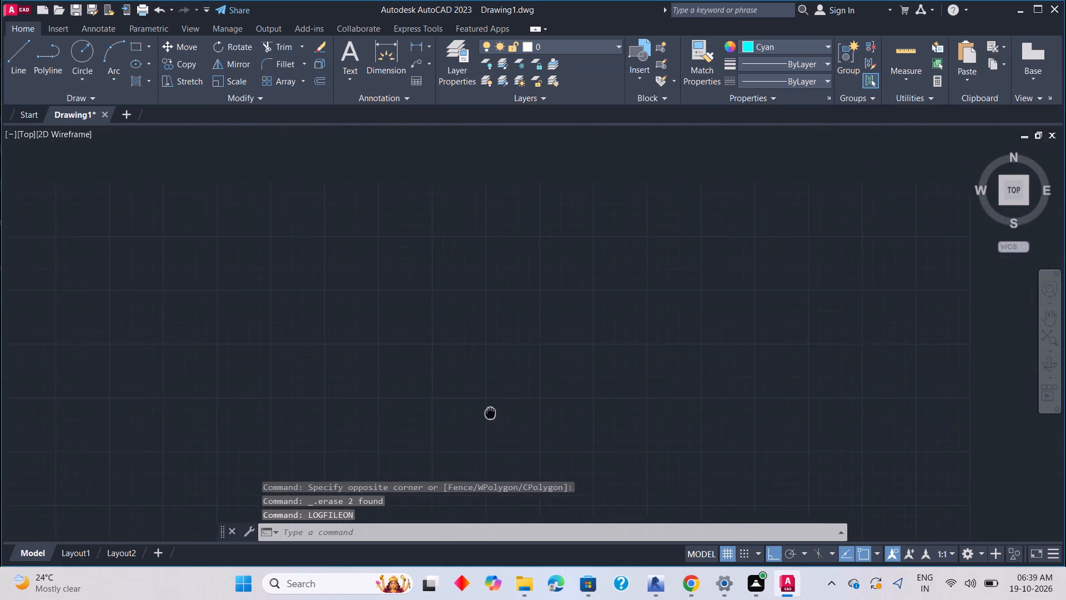
{"action": "middle_click_drag", "start_coordinate": [489, 414], "coordinate": [490, 409]}
{"action": "middle_click_drag", "start_coordinate": [552, 366], "coordinate": [525, 389]}
{"action": "key", "text": "l"}
{"action": "key", "text": "space"}
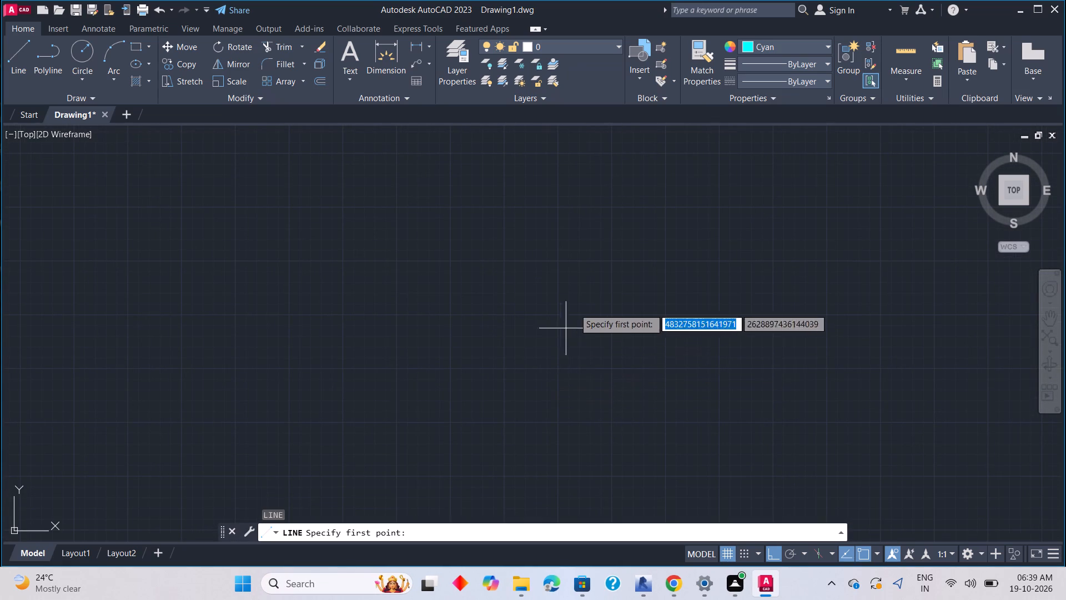
{"action": "left_click", "coordinate": [556, 207]}
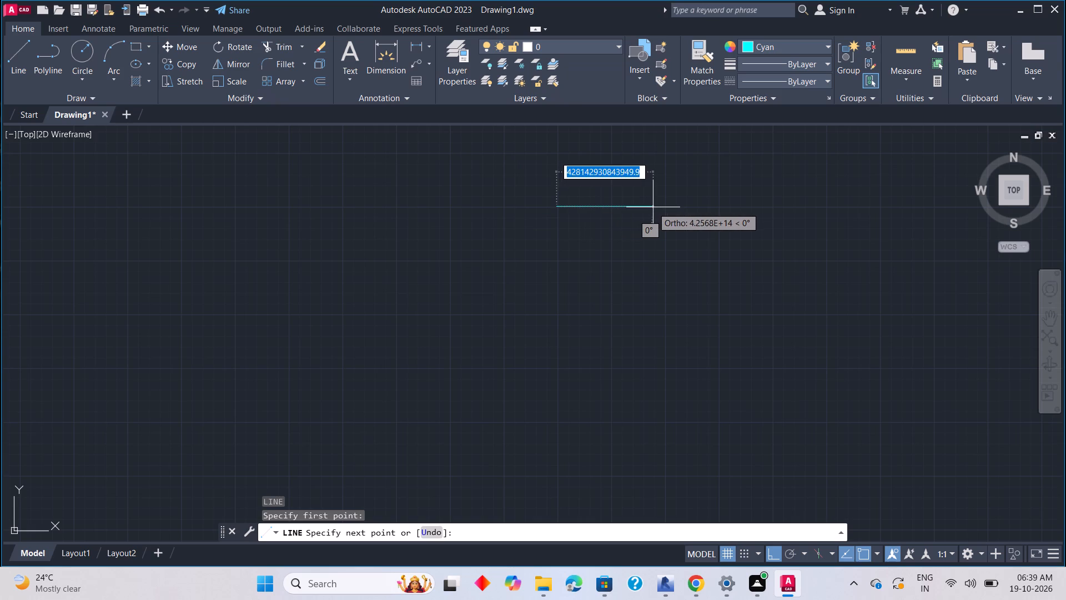
{"action": "left_click", "coordinate": [691, 209]}
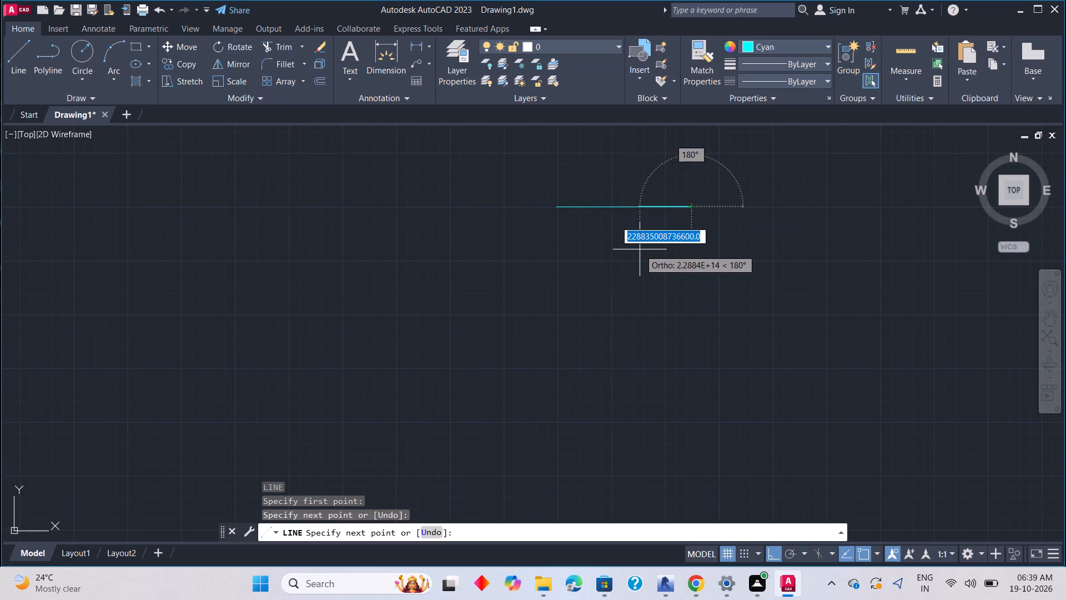
{"action": "key", "text": "Escape"}
Draw a vertical line straight down from the left end of the new horizontal line.
{"action": "key", "text": "space"}
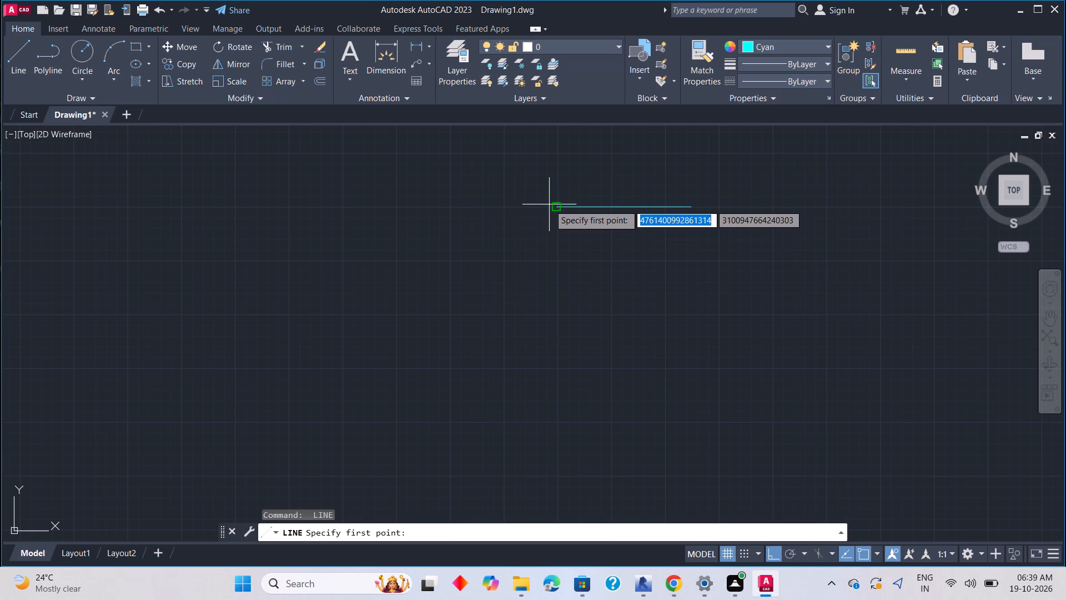
{"action": "left_click", "coordinate": [554, 209]}
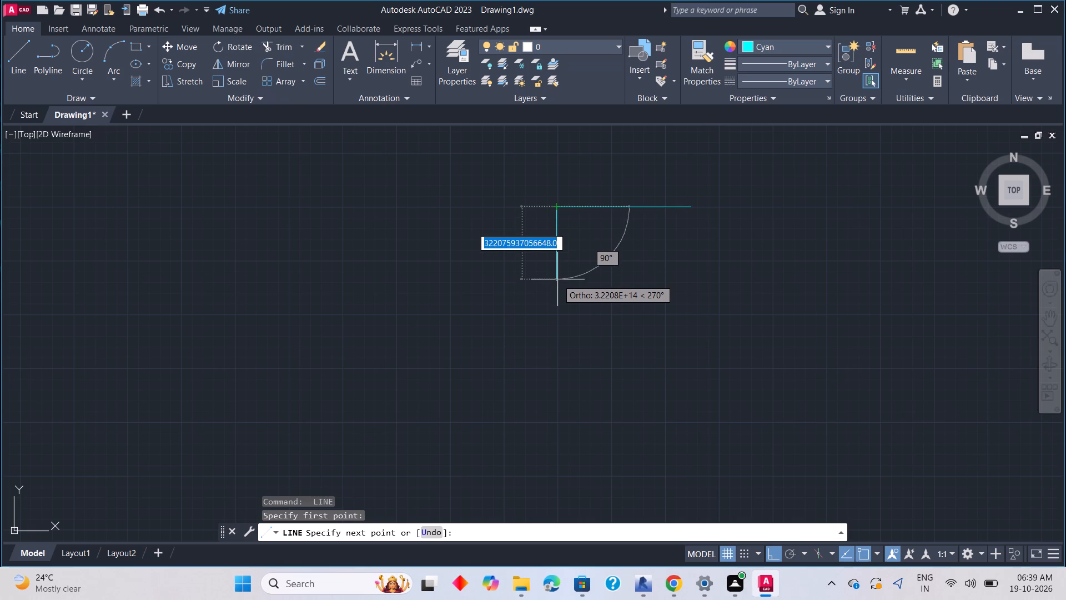
{"action": "left_click", "coordinate": [557, 284]}
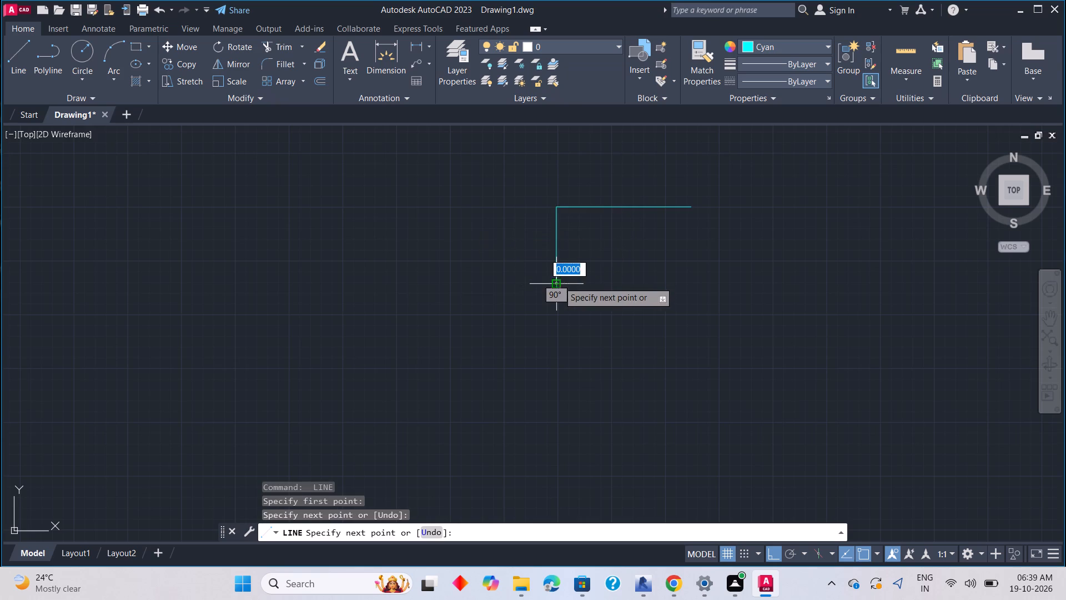
{"action": "key", "text": "Escape"}
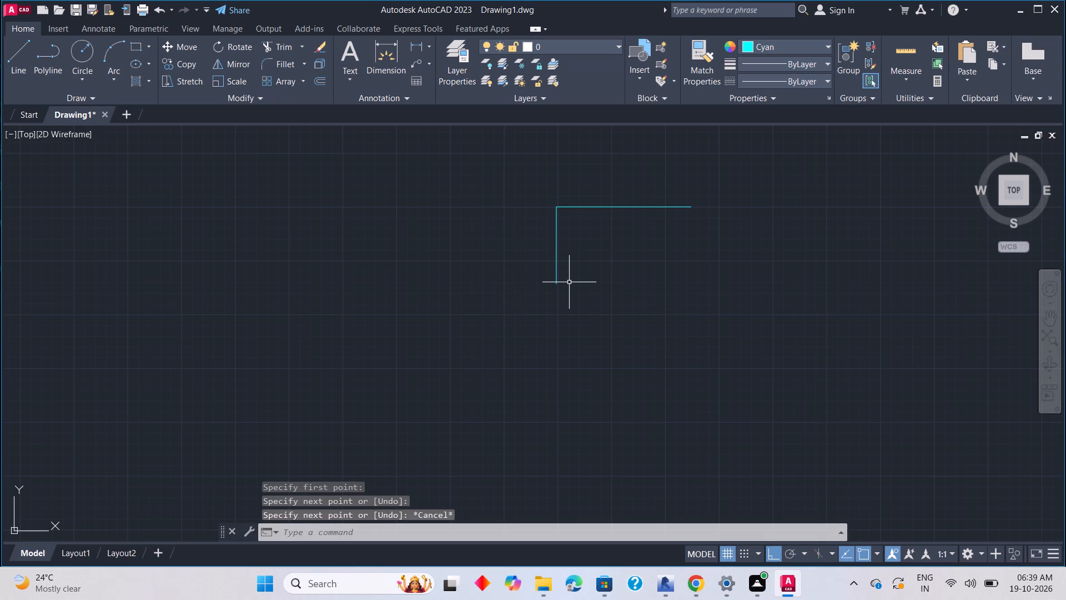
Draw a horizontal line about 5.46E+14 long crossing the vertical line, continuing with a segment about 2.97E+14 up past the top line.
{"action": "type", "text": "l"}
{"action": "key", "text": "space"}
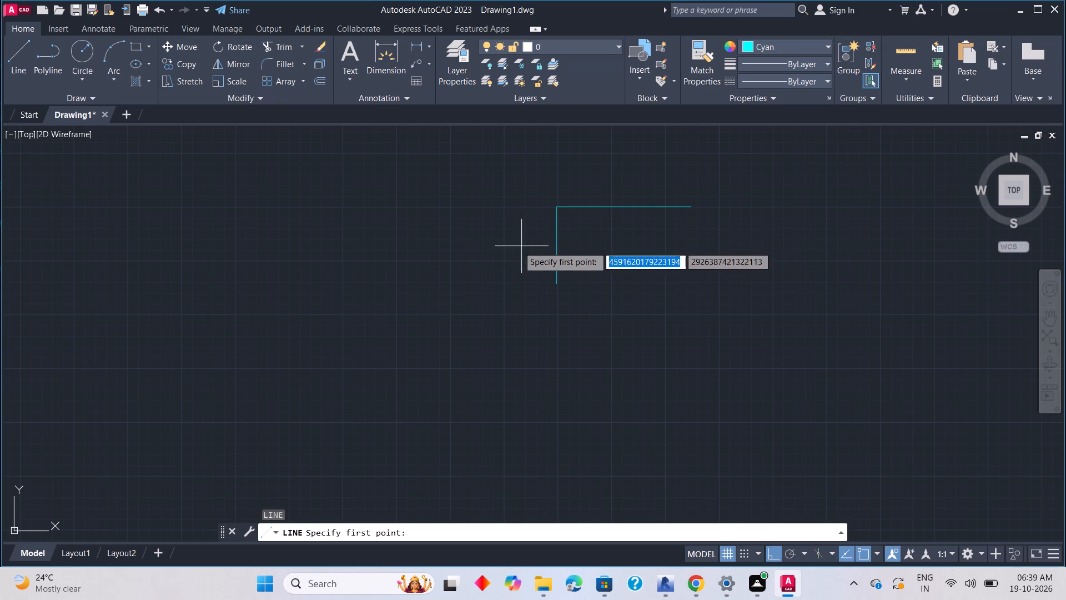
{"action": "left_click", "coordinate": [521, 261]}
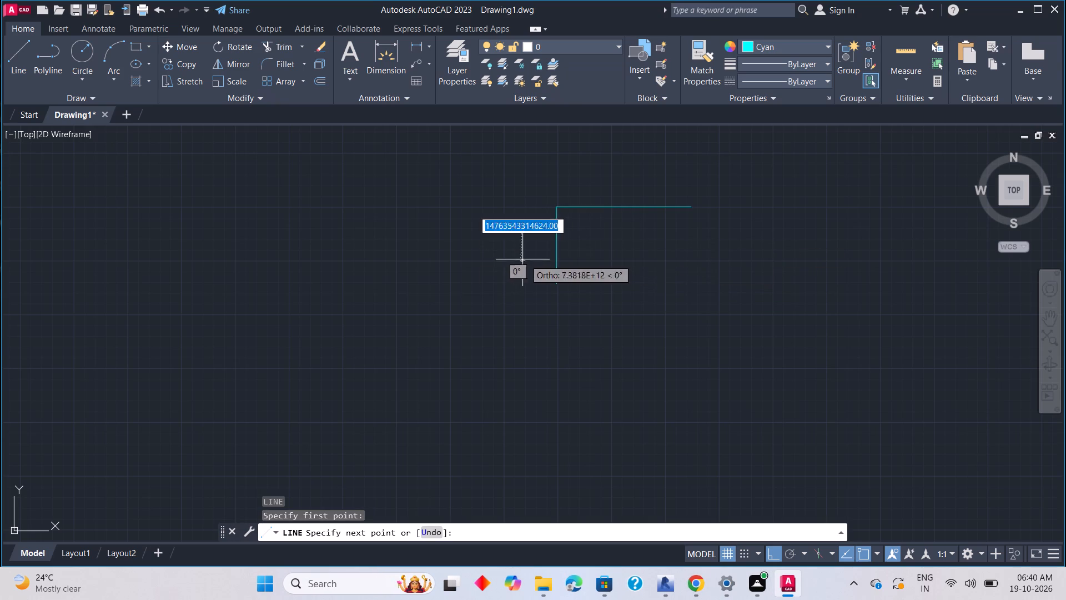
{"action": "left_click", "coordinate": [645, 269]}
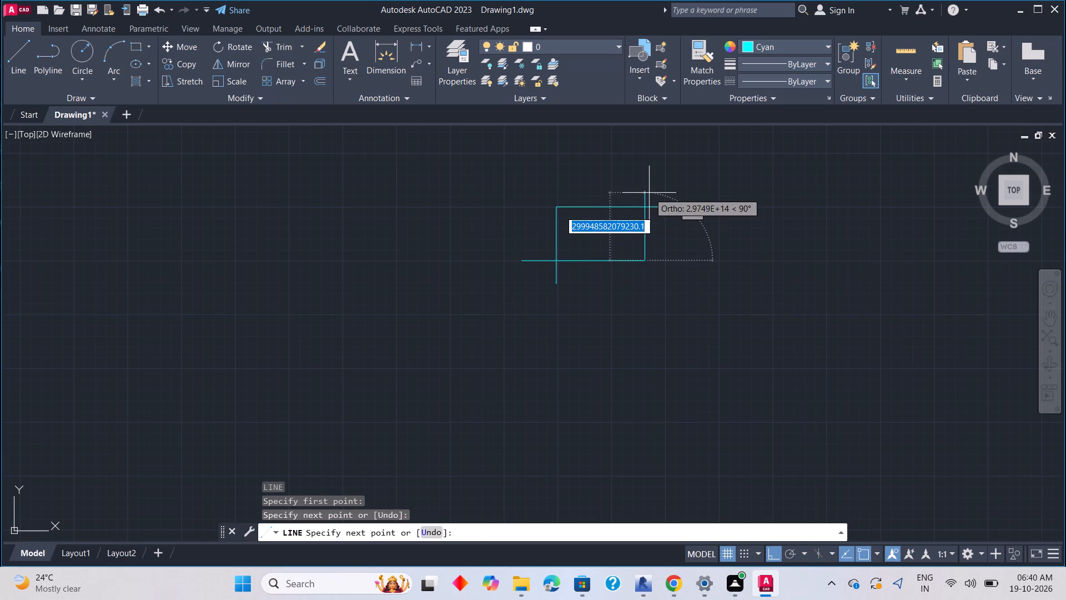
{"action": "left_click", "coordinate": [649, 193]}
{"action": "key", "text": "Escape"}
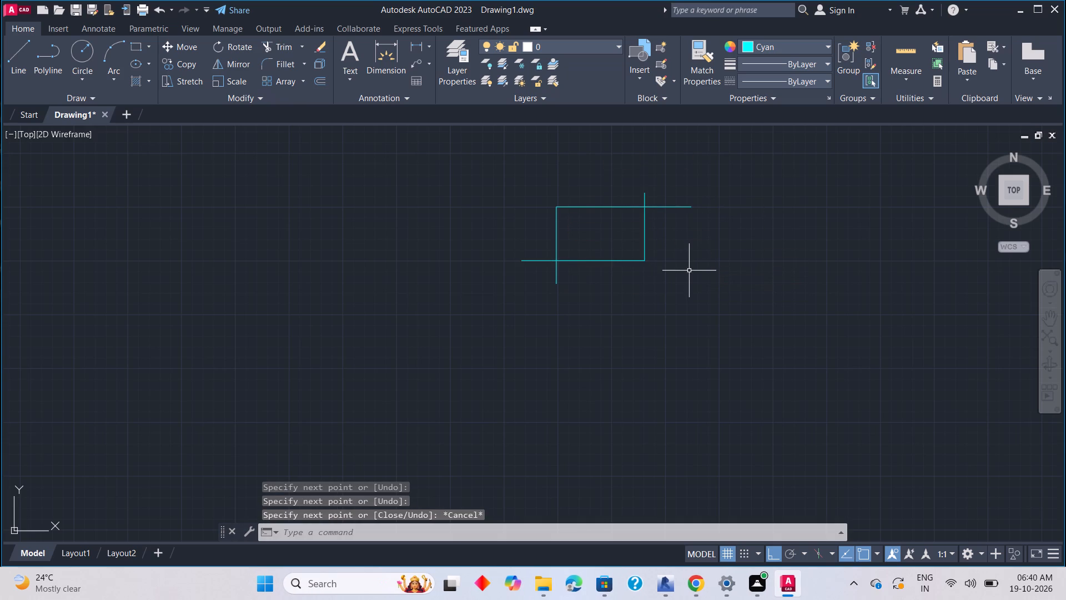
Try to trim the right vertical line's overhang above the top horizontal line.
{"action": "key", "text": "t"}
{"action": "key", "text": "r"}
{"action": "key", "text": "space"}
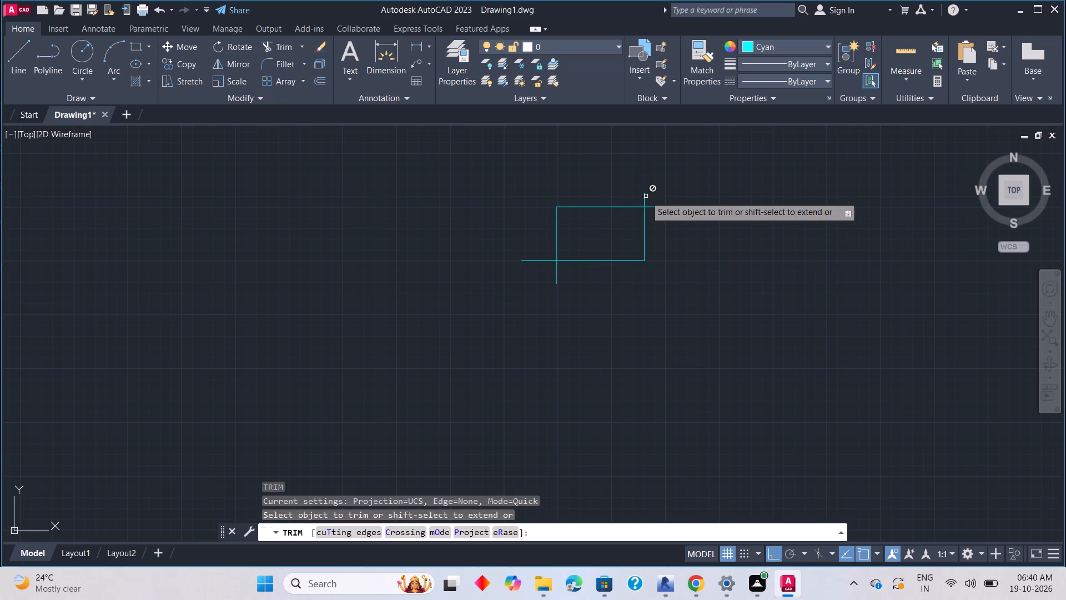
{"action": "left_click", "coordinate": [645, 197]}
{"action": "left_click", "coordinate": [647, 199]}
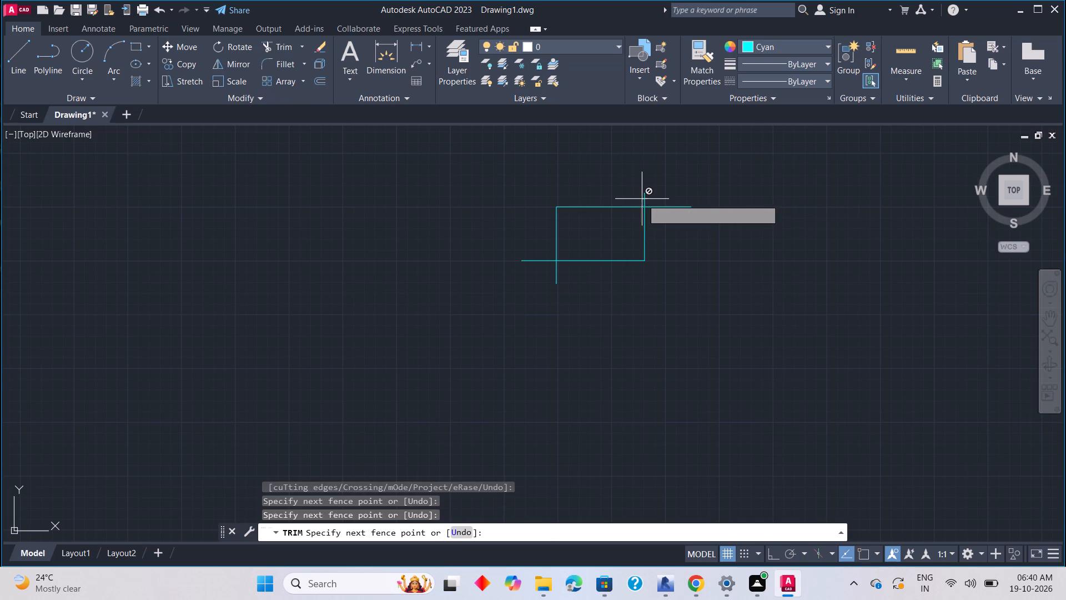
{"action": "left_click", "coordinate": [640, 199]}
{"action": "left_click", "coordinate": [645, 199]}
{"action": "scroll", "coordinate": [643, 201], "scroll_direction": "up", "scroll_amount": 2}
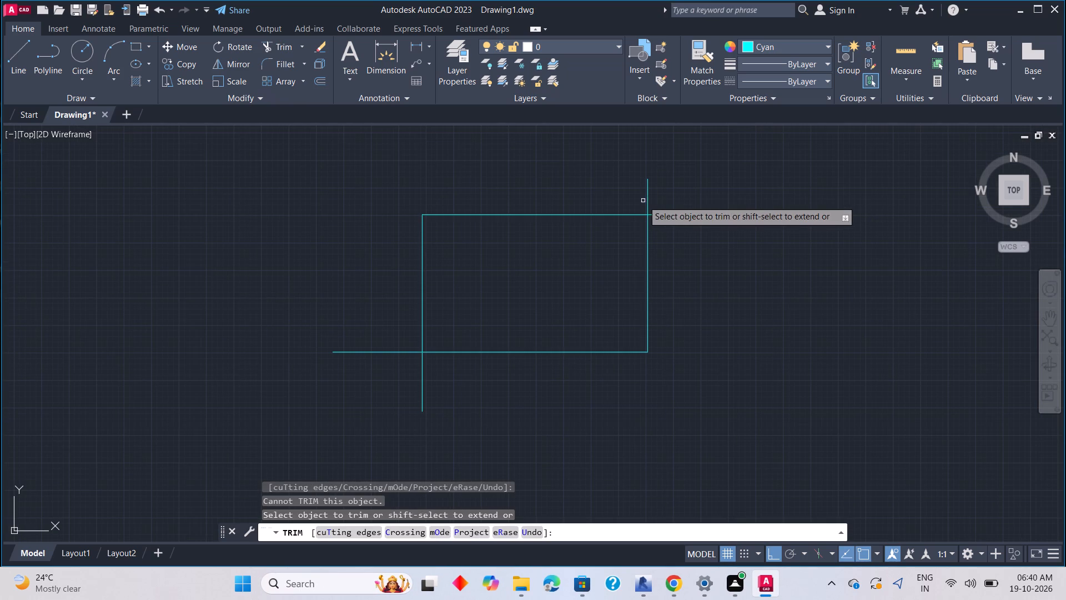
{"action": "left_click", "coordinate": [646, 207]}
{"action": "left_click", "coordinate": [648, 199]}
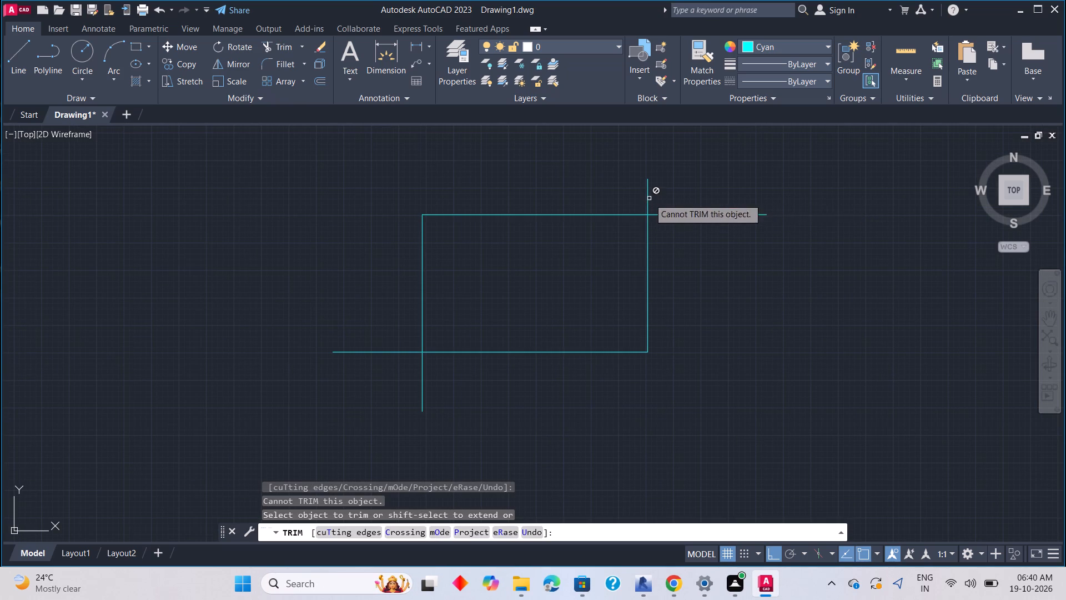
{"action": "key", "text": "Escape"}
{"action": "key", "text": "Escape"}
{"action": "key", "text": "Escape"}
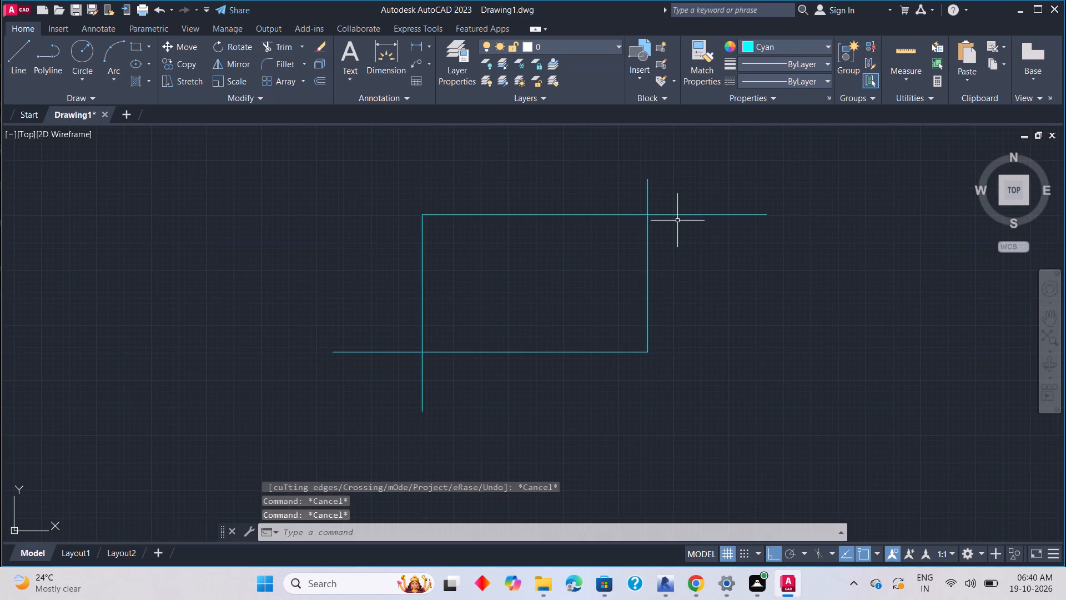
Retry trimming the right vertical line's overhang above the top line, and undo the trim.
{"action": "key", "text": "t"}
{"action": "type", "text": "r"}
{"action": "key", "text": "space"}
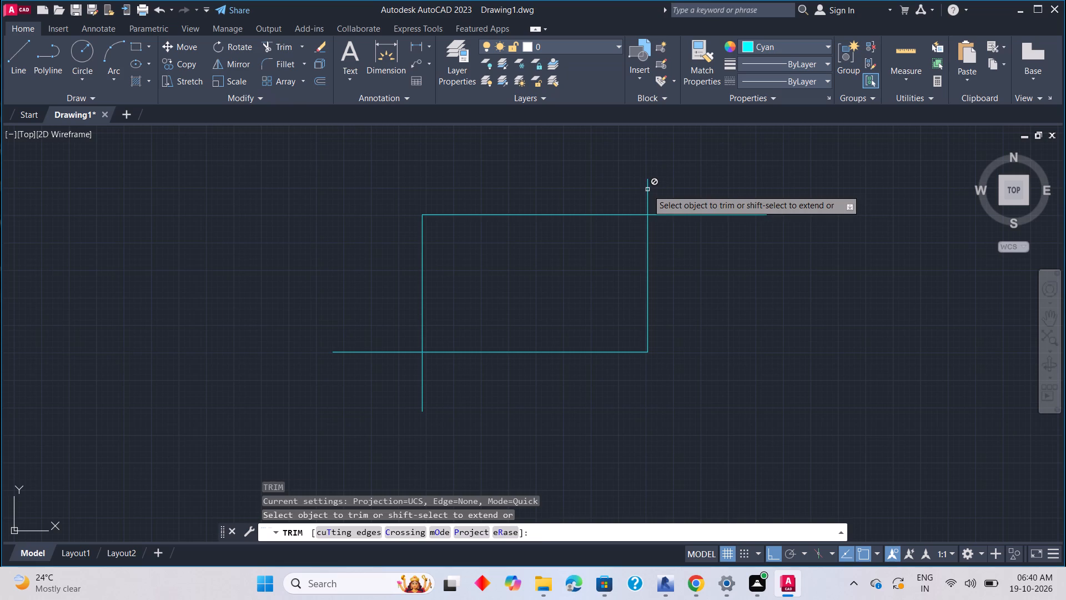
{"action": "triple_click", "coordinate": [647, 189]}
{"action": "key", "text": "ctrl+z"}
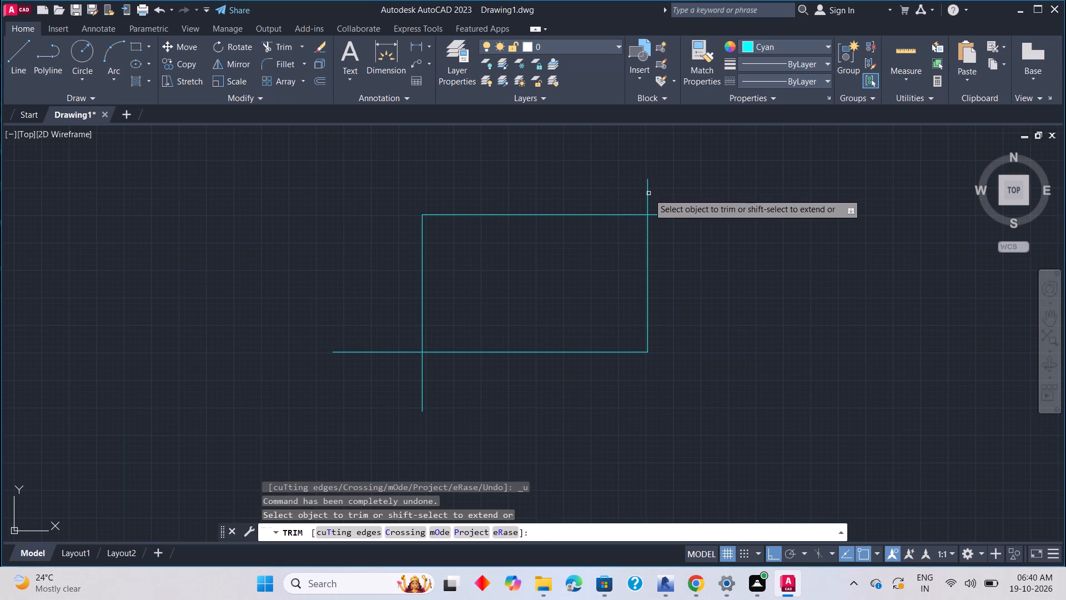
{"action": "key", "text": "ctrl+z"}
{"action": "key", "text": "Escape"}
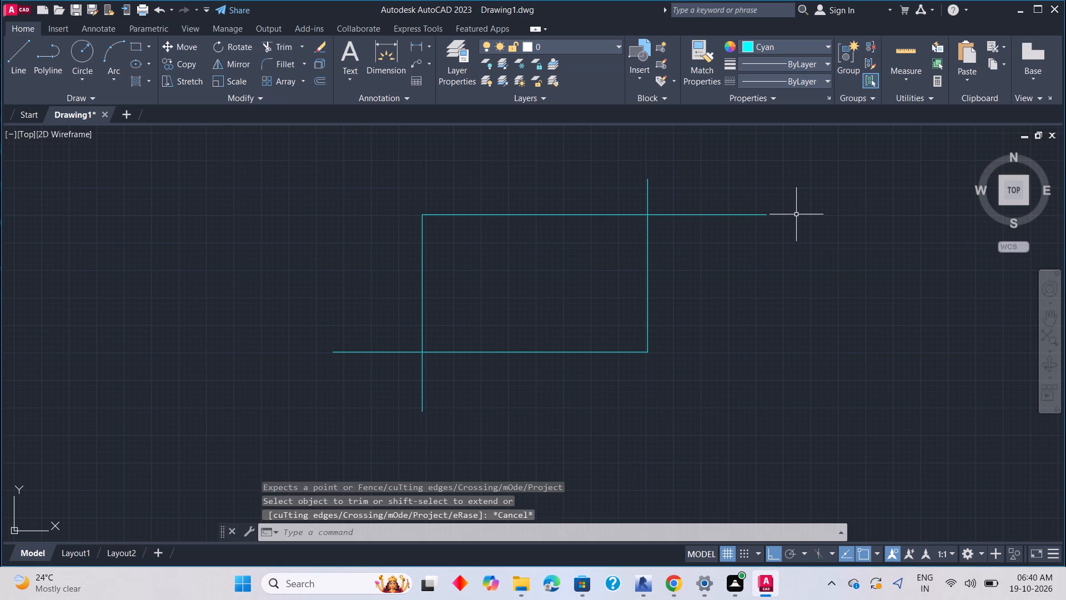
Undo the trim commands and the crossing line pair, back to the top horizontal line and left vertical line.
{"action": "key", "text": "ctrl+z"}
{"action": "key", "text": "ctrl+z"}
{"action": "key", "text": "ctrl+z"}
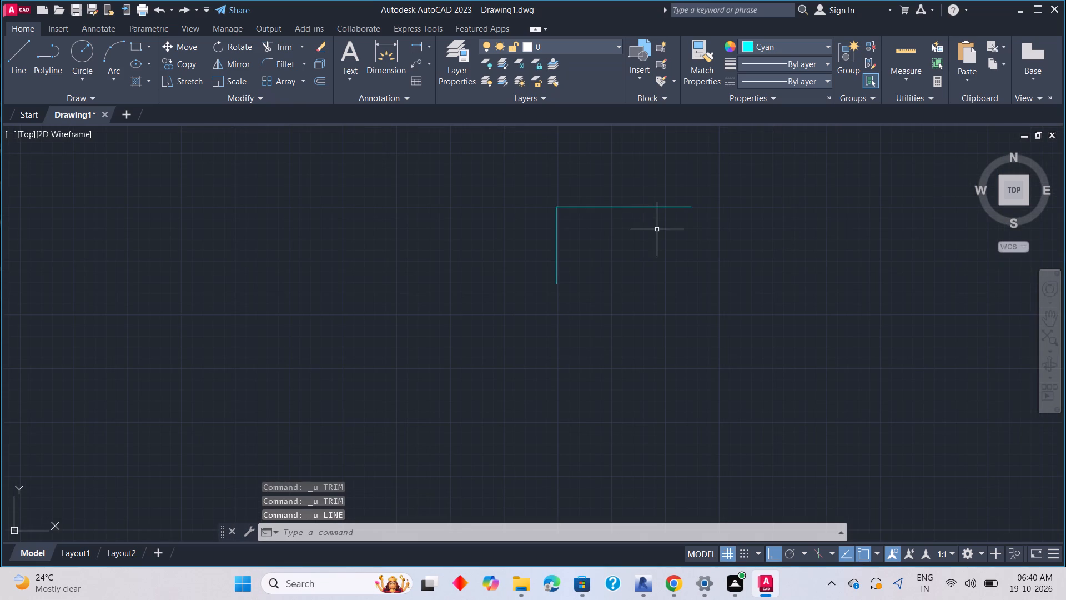
Draw a horizontal line crossing the left vertical line, continuing with a vertical segment about 2.2E+14 up to the top line.
{"action": "type", "text": "l"}
{"action": "key", "text": "space"}
{"action": "scroll", "coordinate": [590, 247], "scroll_direction": "up", "scroll_amount": 3}
{"action": "middle_click_drag", "start_coordinate": [589, 246], "coordinate": [553, 332]}
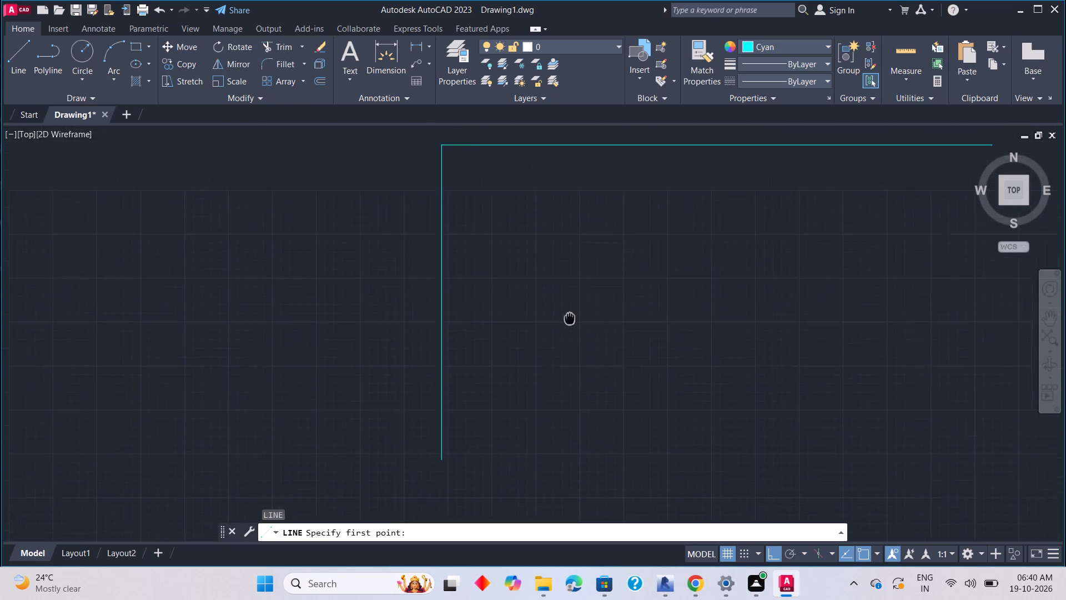
{"action": "middle_click_drag", "start_coordinate": [553, 332], "coordinate": [546, 338]}
{"action": "scroll", "coordinate": [546, 336], "scroll_direction": "down", "scroll_amount": 2}
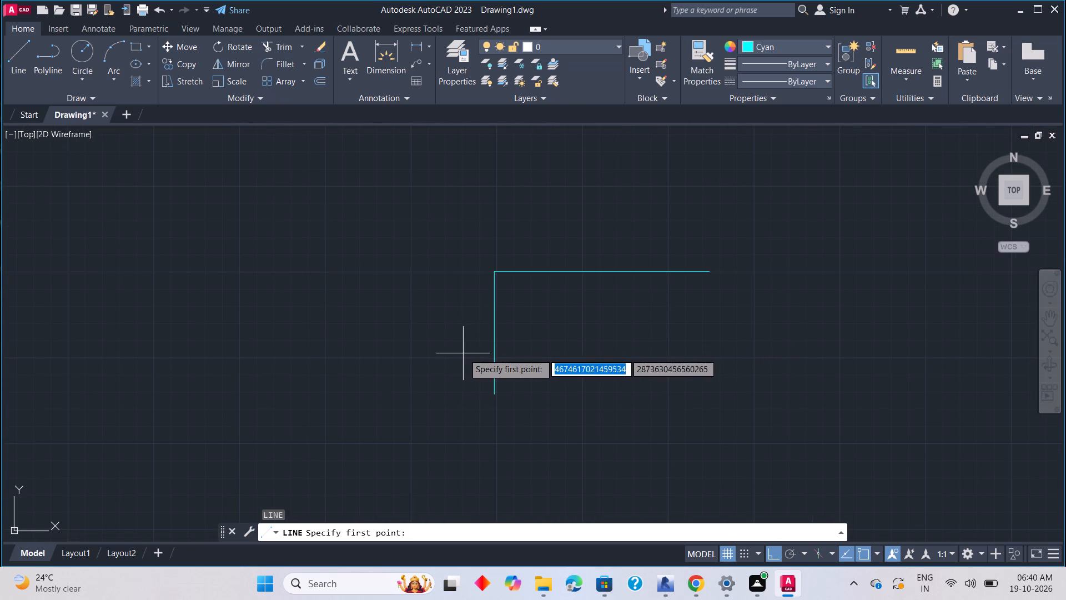
{"action": "left_click", "coordinate": [464, 351]}
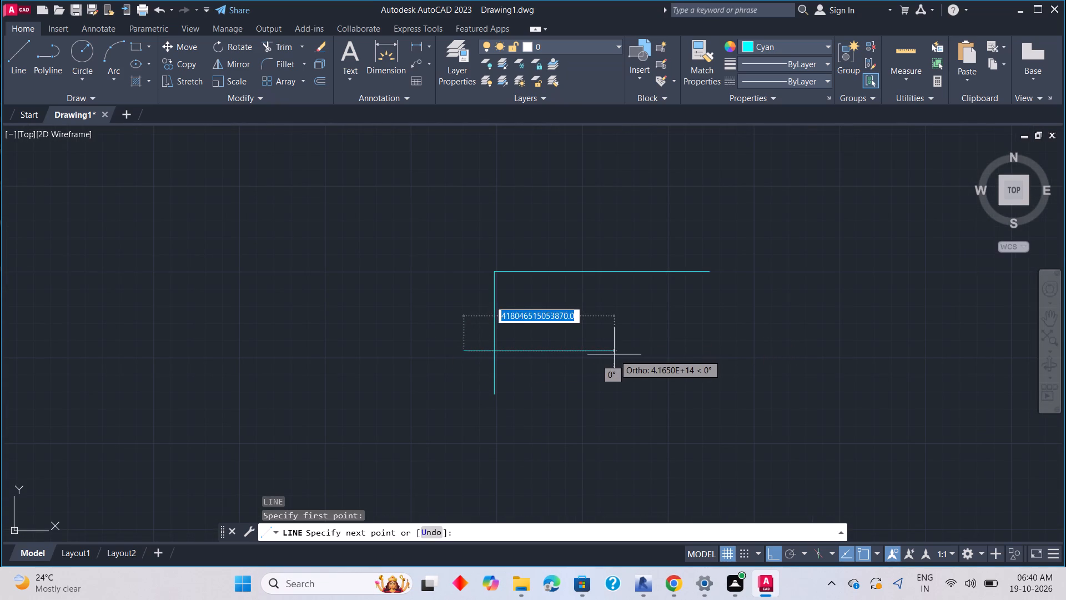
{"action": "left_click", "coordinate": [635, 357]}
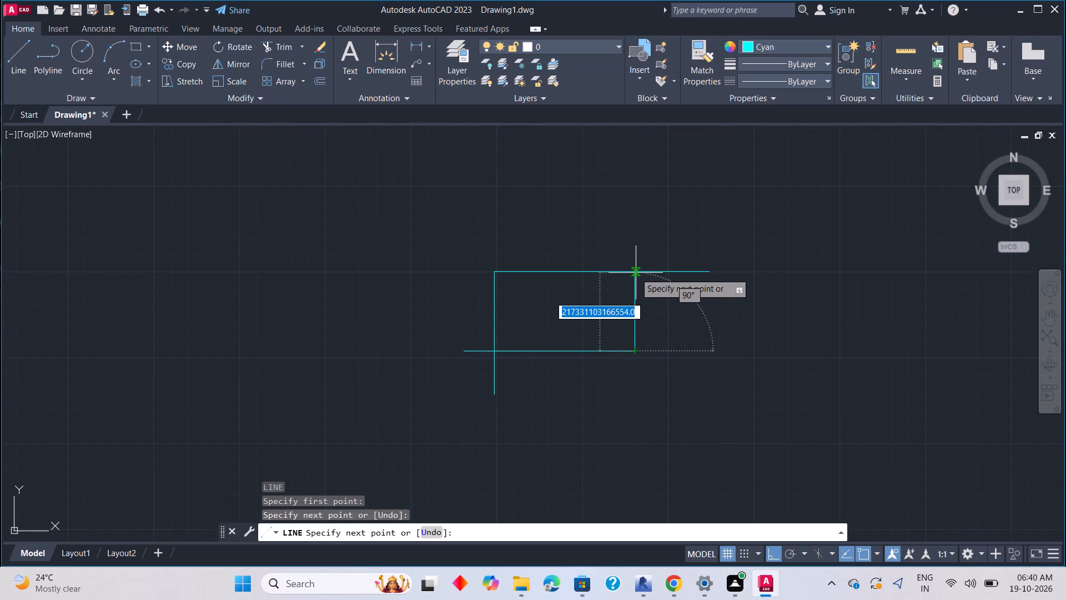
{"action": "scroll", "coordinate": [633, 274], "scroll_direction": "up", "scroll_amount": 3}
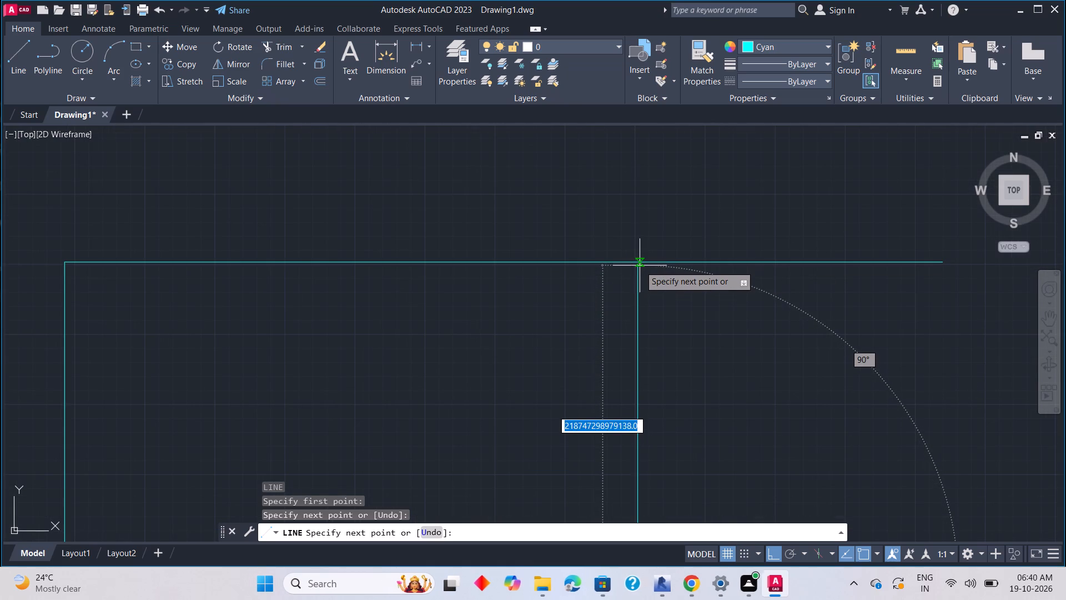
{"action": "left_click", "coordinate": [637, 261]}
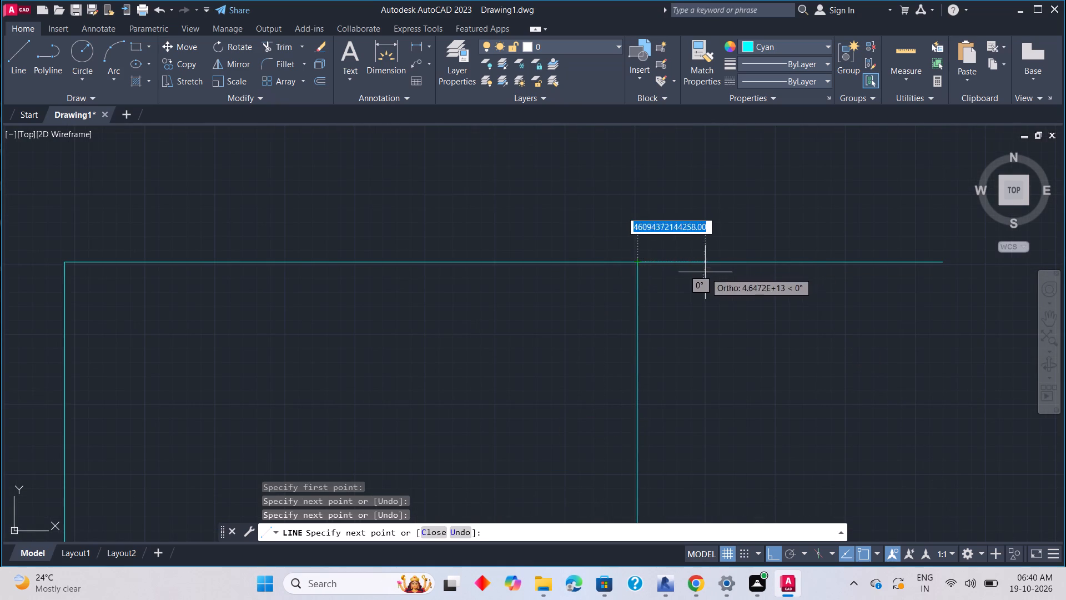
{"action": "key", "text": "Escape"}
Draw a vertical line from the top line, just inside the right side, down past the lower horizontal line, redoing its end point higher.
{"action": "scroll", "coordinate": [680, 321], "scroll_direction": "down", "scroll_amount": 4}
{"action": "scroll", "coordinate": [666, 337], "scroll_direction": "up", "scroll_amount": 2}
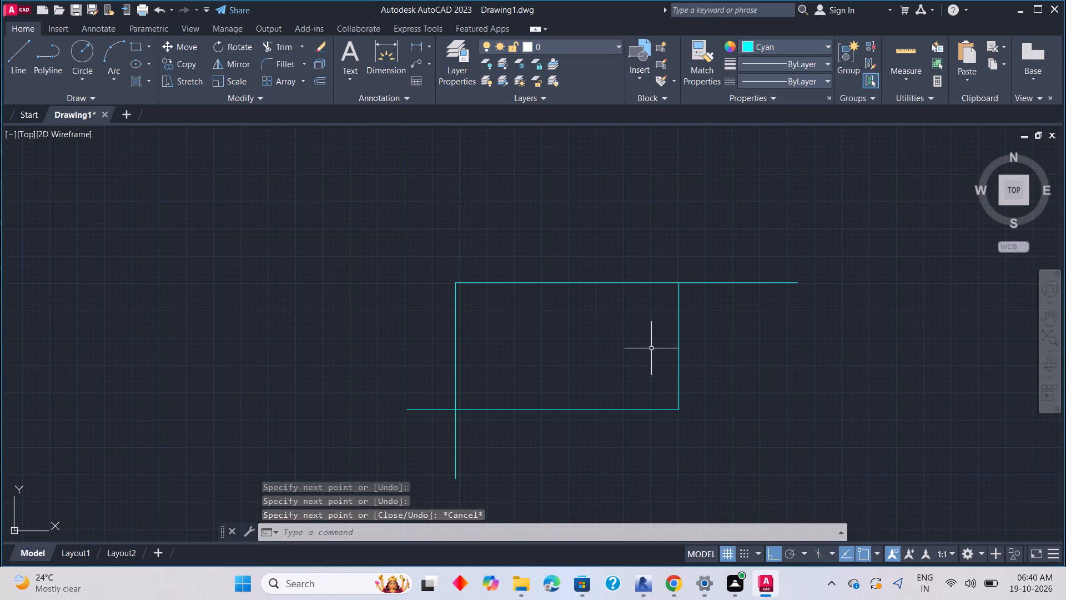
{"action": "key", "text": "l"}
{"action": "key", "text": "space"}
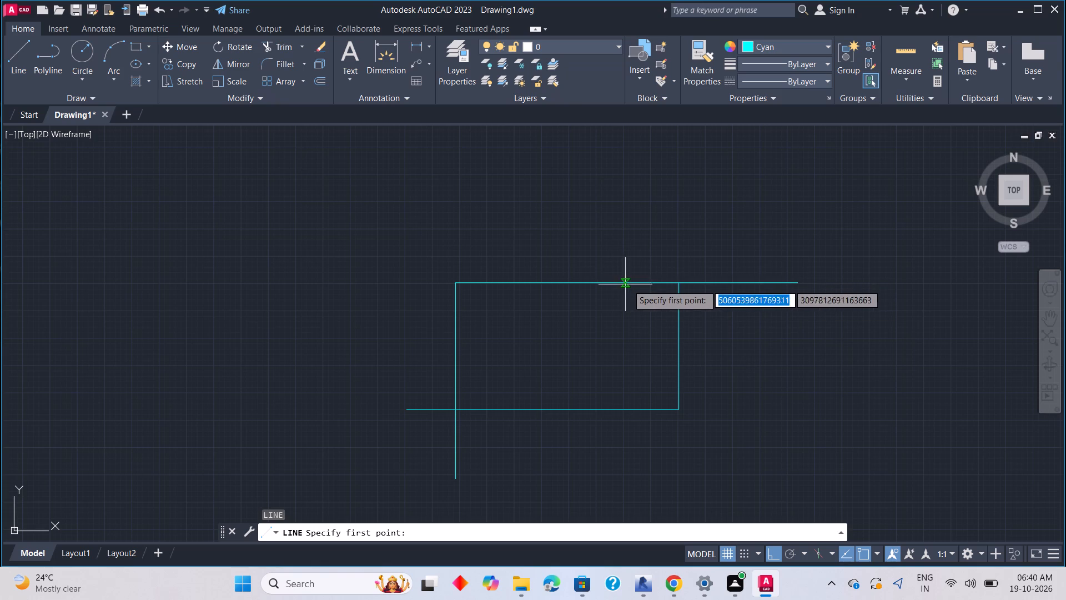
{"action": "left_click", "coordinate": [642, 285]}
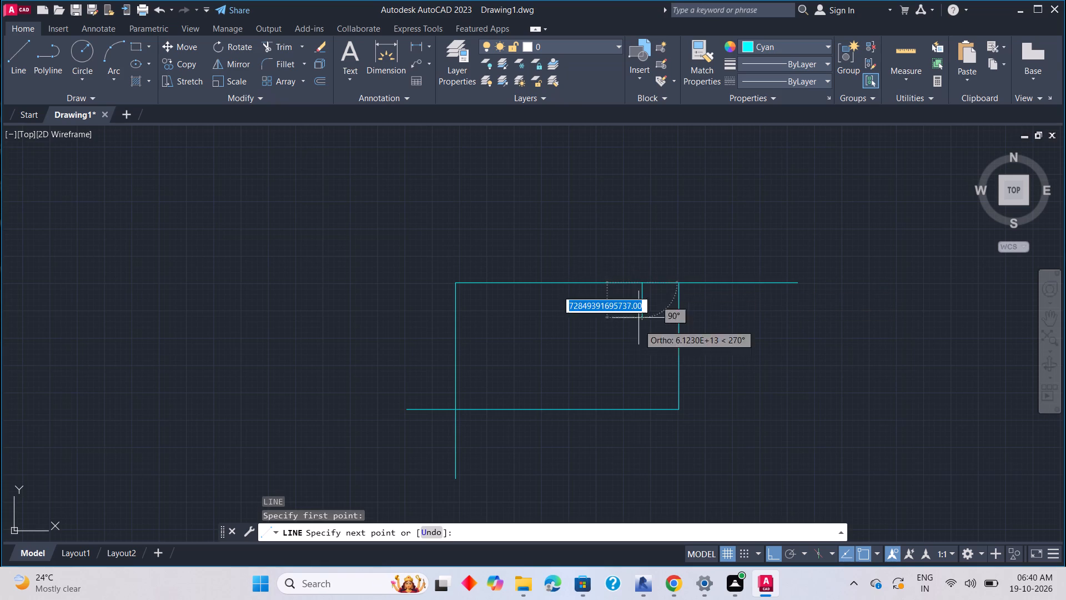
{"action": "middle_click_drag", "start_coordinate": [636, 419], "coordinate": [654, 288]}
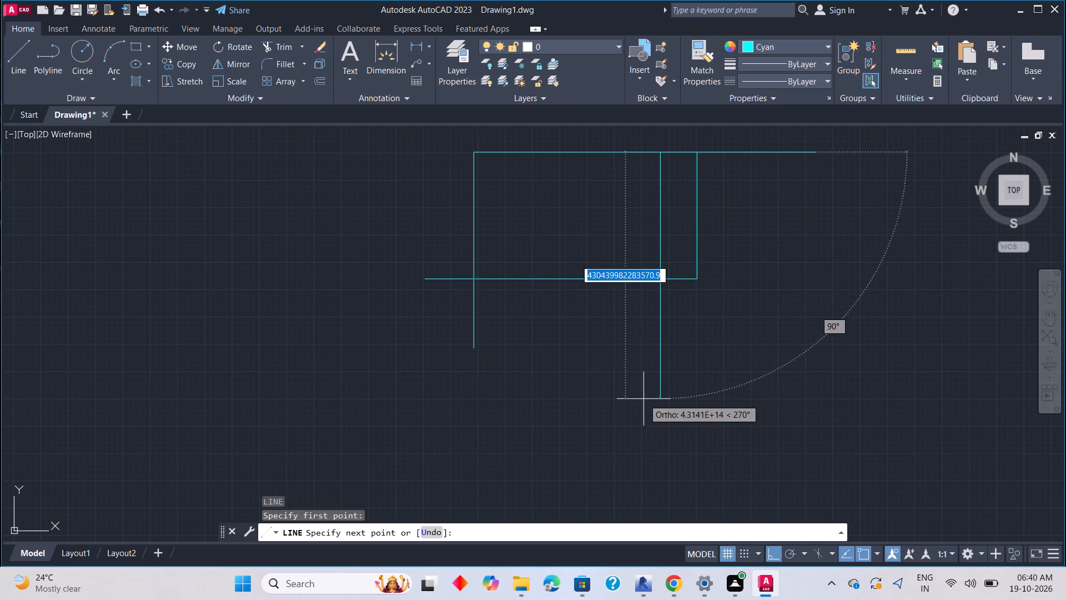
{"action": "scroll", "coordinate": [645, 389], "scroll_direction": "down", "scroll_amount": 4}
{"action": "middle_click_drag", "start_coordinate": [640, 394], "coordinate": [656, 335]}
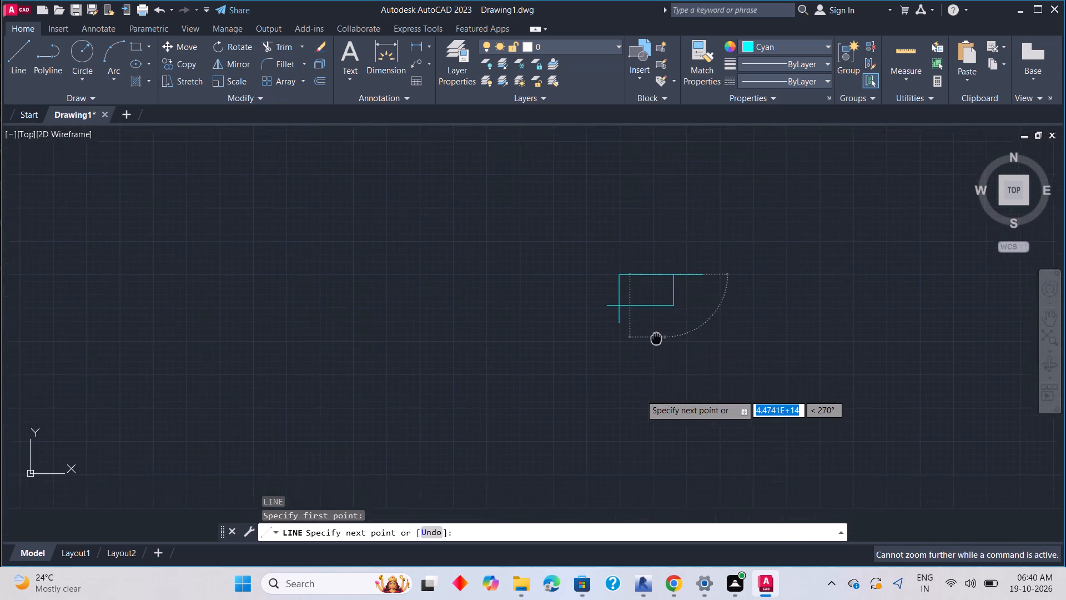
{"action": "middle_click_drag", "start_coordinate": [656, 335], "coordinate": [636, 223]}
{"action": "middle_click_drag", "start_coordinate": [637, 219], "coordinate": [637, 322]}
{"action": "scroll", "coordinate": [637, 322], "scroll_direction": "up", "scroll_amount": 2}
{"action": "middle_click_drag", "start_coordinate": [637, 311], "coordinate": [639, 353]}
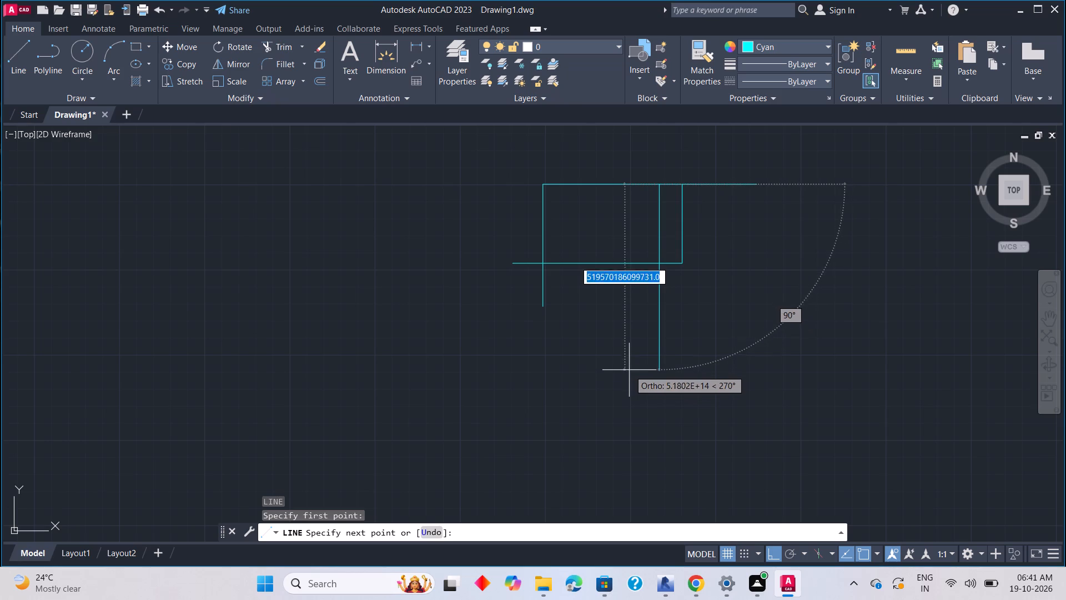
{"action": "left_click", "coordinate": [630, 379]}
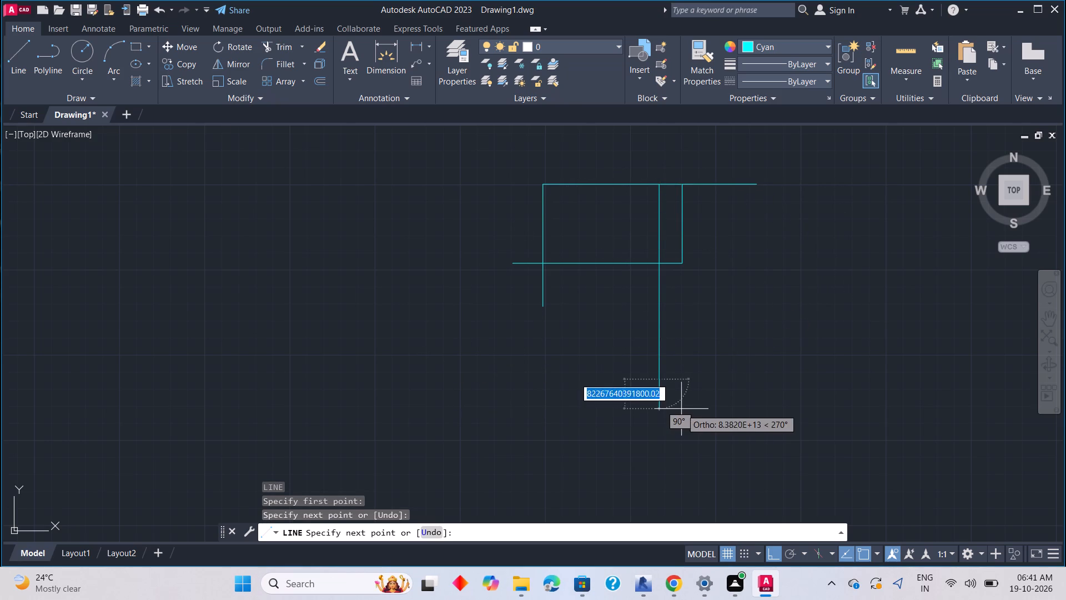
{"action": "key", "text": "ctrl+z"}
{"action": "left_click", "coordinate": [670, 348]}
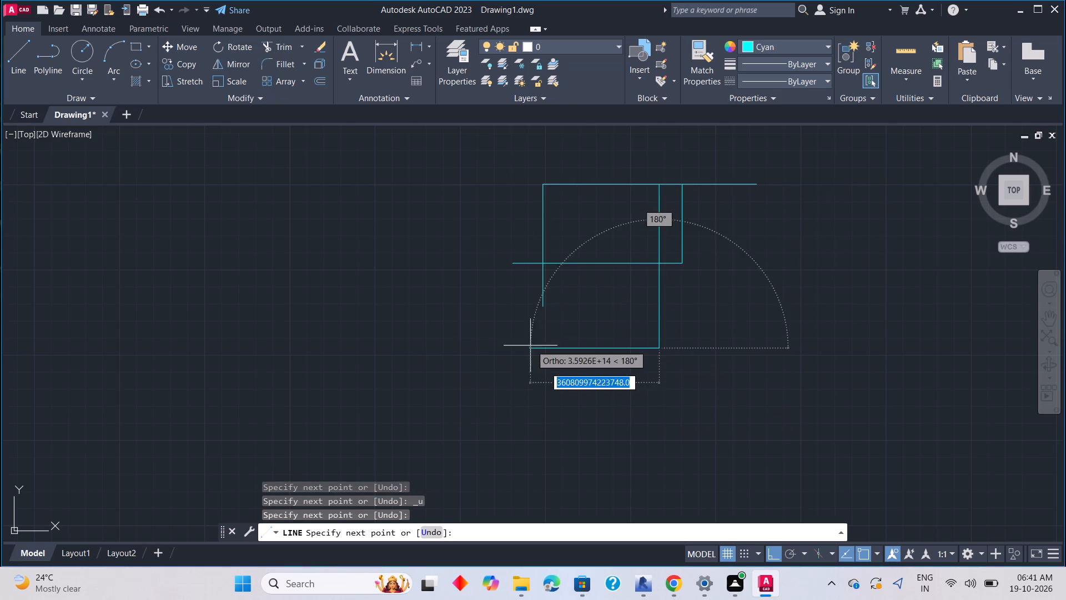
Continue with a horizontal segment about 4.8E+14 leftward past the left vertical line, ending with an upward stub about 3E+13 long.
{"action": "left_click", "coordinate": [487, 358]}
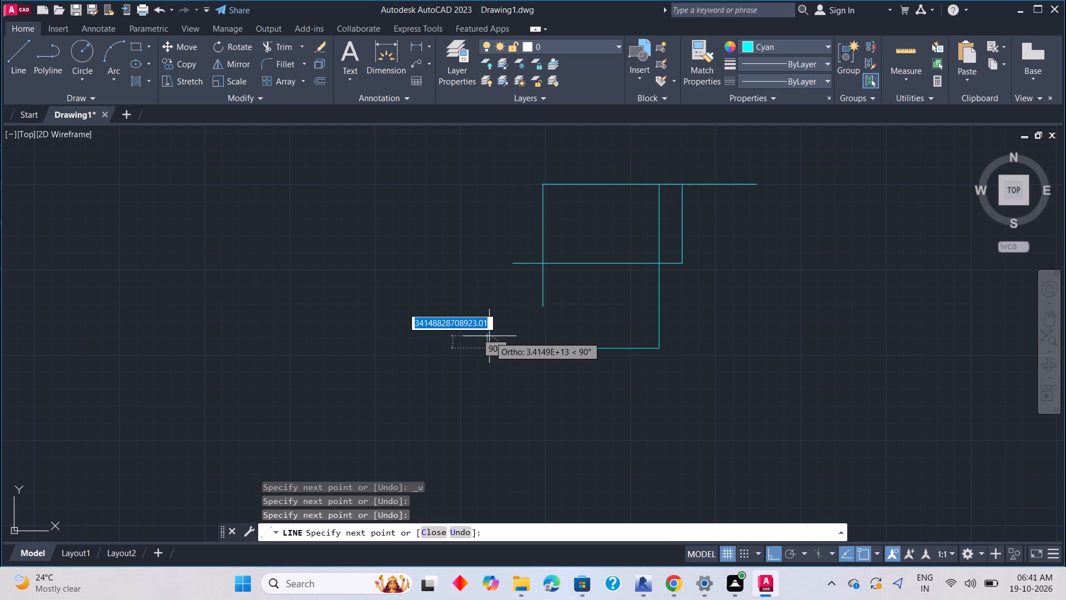
{"action": "left_click", "coordinate": [489, 338]}
{"action": "key", "text": "Escape"}
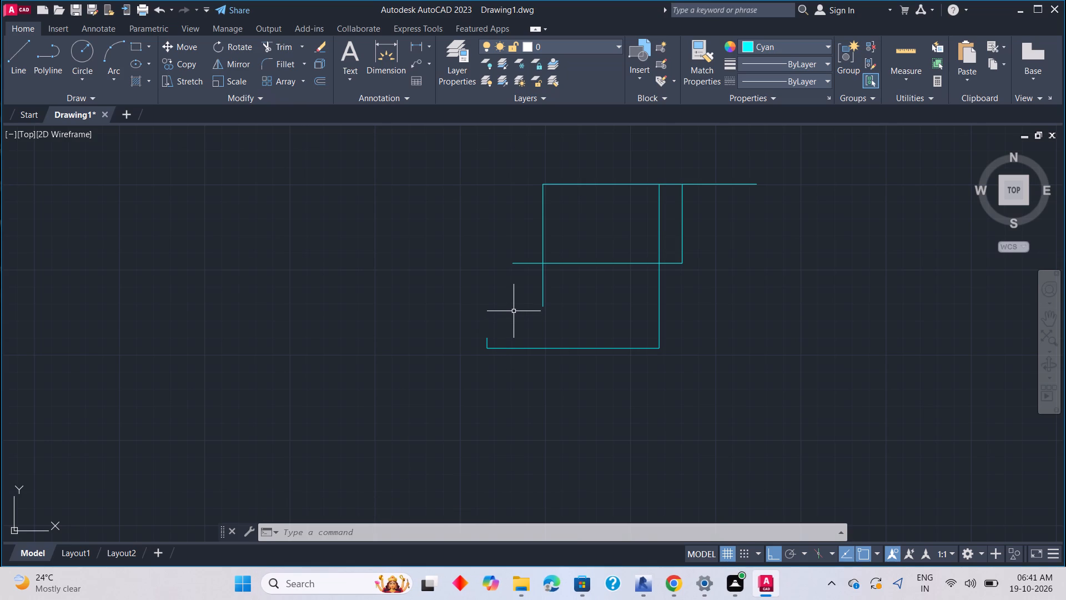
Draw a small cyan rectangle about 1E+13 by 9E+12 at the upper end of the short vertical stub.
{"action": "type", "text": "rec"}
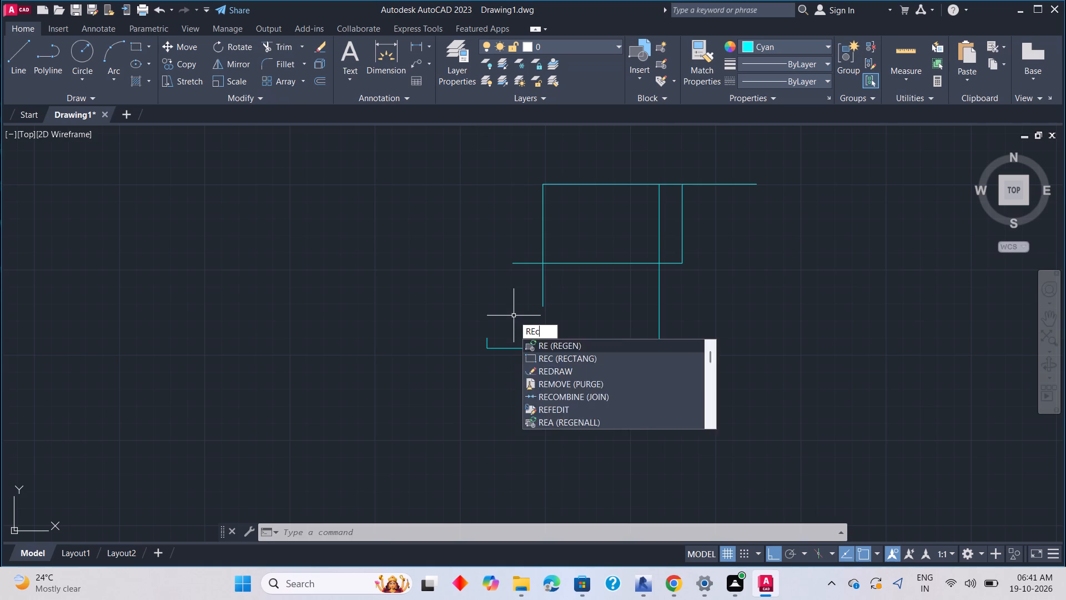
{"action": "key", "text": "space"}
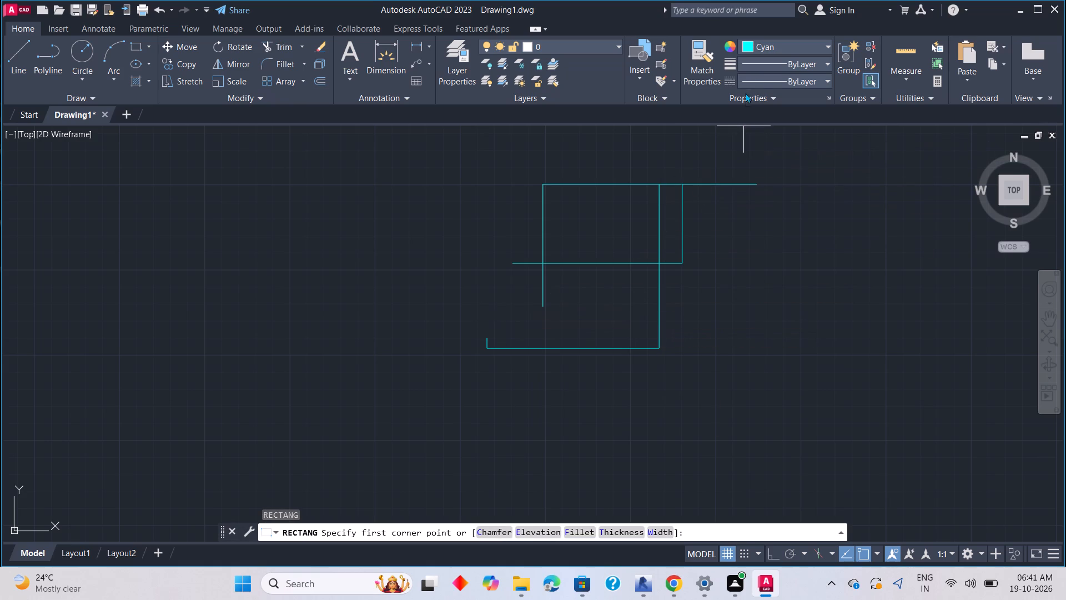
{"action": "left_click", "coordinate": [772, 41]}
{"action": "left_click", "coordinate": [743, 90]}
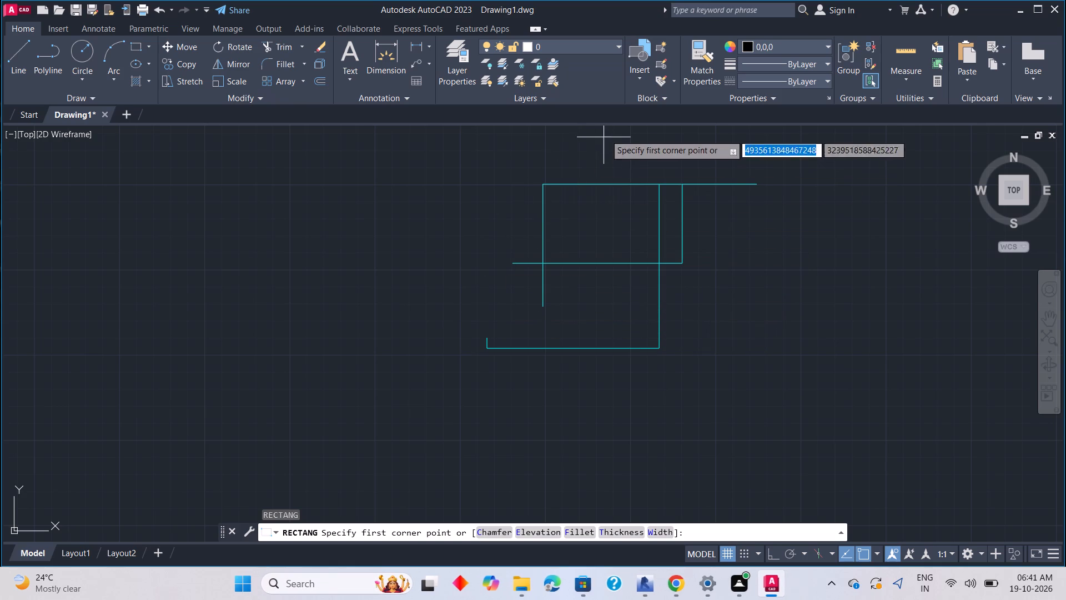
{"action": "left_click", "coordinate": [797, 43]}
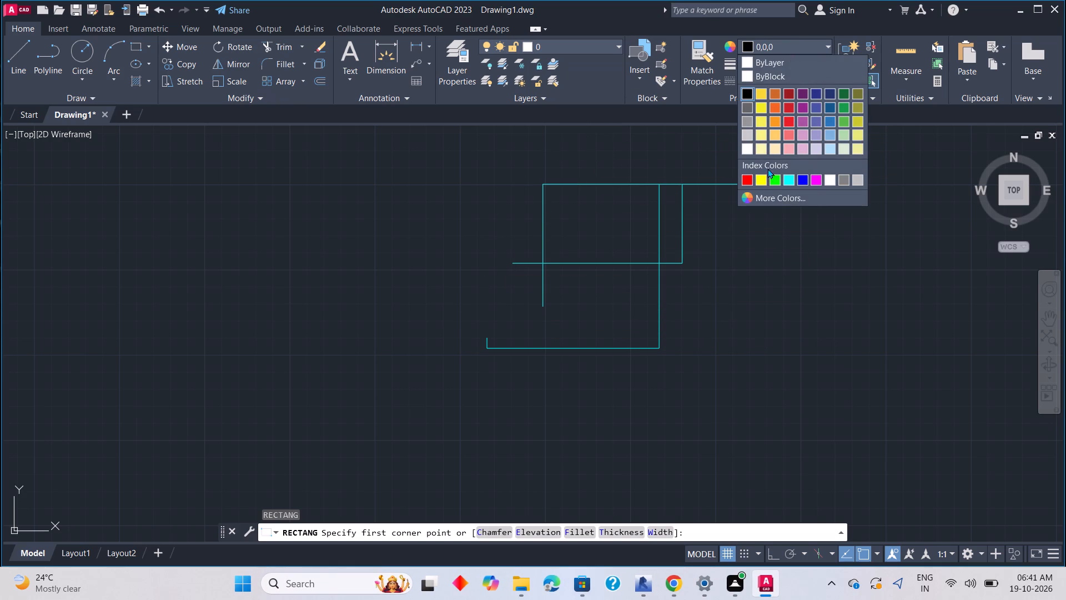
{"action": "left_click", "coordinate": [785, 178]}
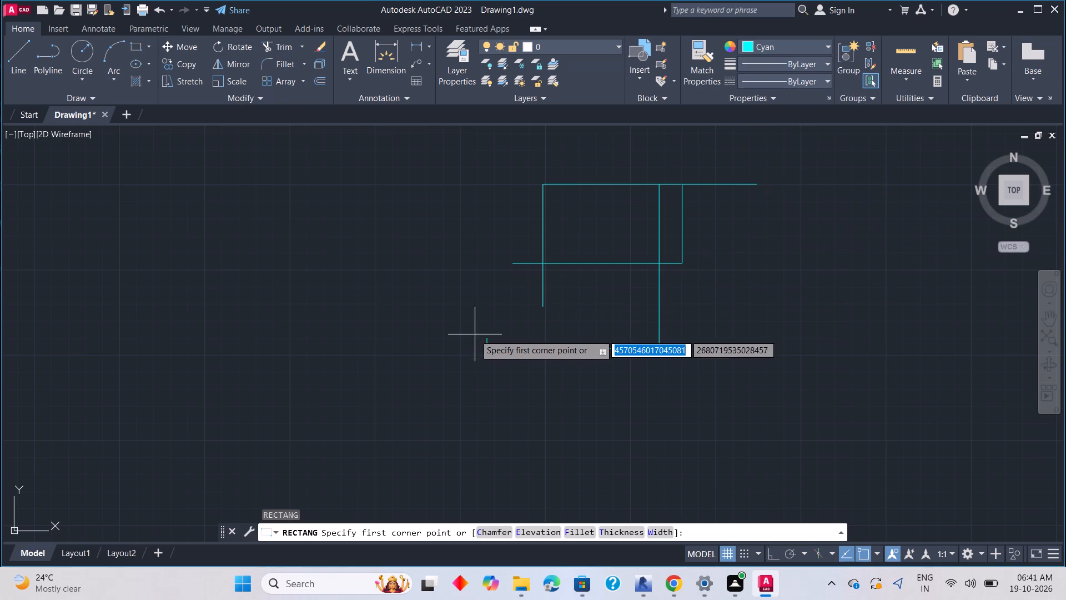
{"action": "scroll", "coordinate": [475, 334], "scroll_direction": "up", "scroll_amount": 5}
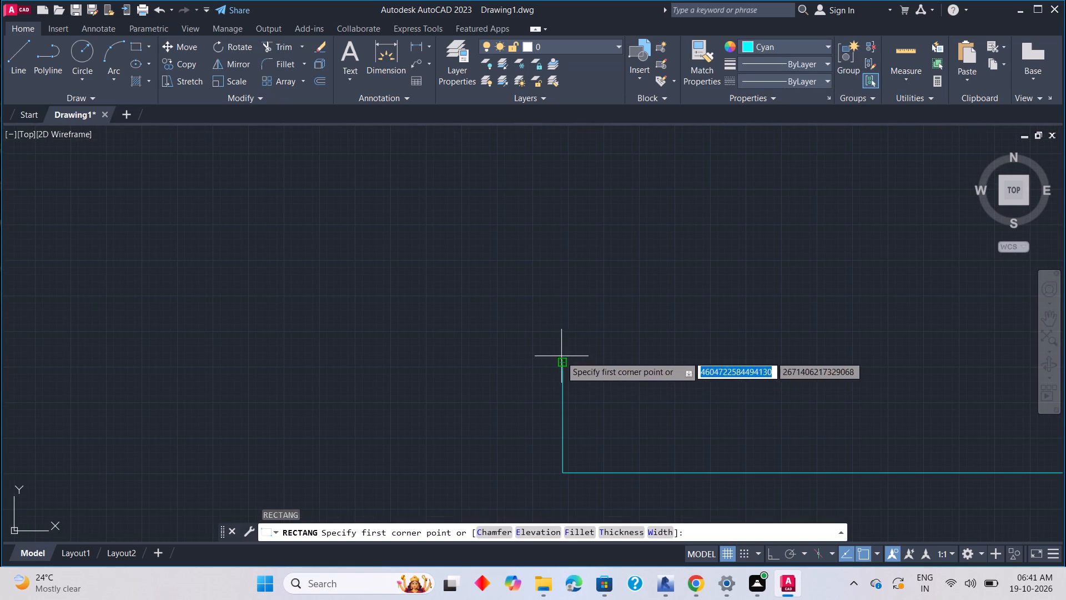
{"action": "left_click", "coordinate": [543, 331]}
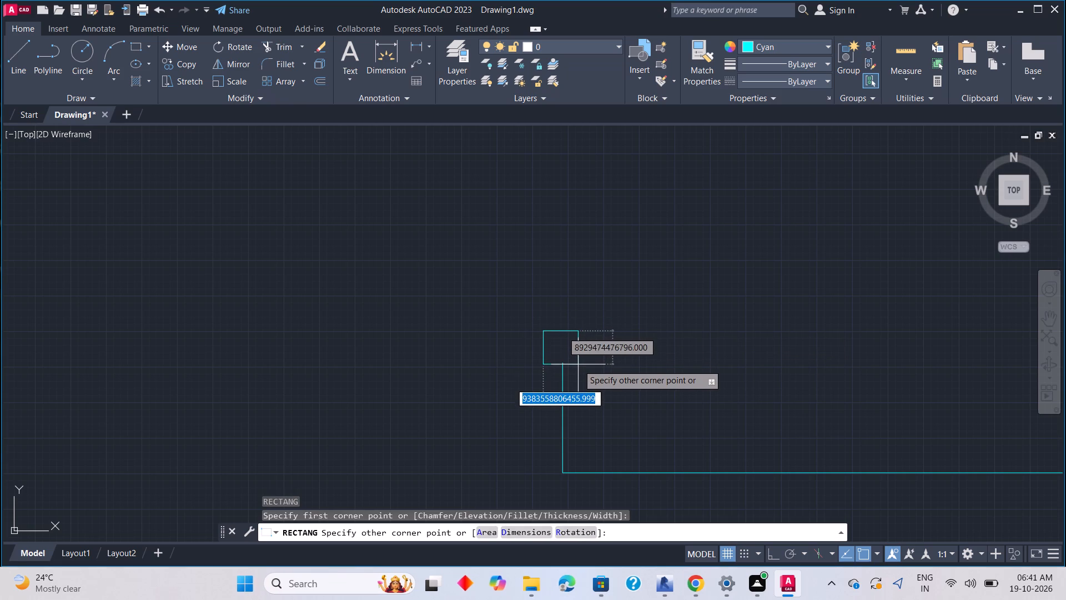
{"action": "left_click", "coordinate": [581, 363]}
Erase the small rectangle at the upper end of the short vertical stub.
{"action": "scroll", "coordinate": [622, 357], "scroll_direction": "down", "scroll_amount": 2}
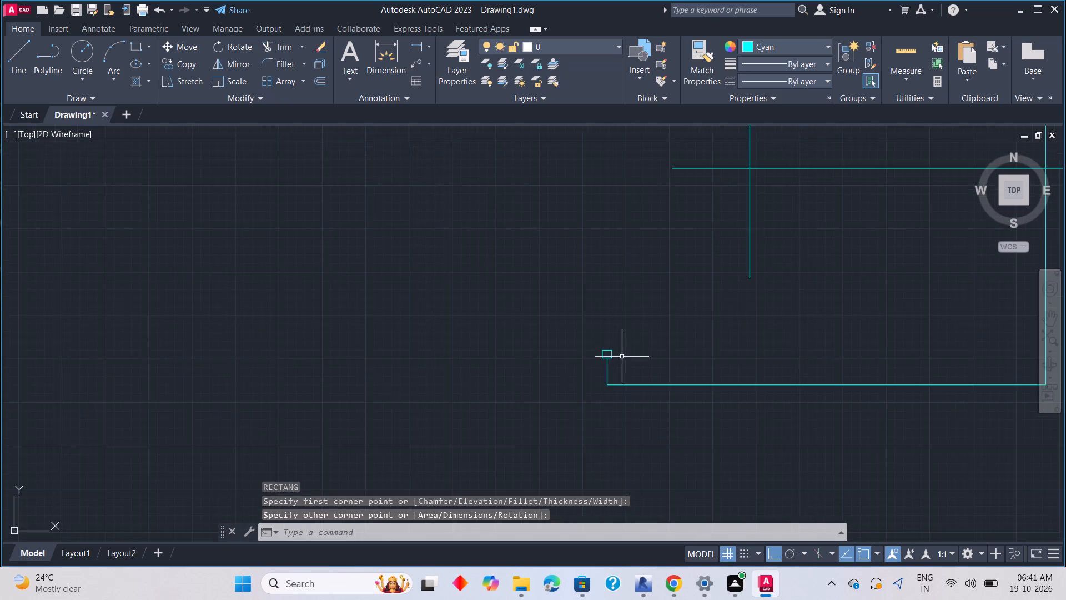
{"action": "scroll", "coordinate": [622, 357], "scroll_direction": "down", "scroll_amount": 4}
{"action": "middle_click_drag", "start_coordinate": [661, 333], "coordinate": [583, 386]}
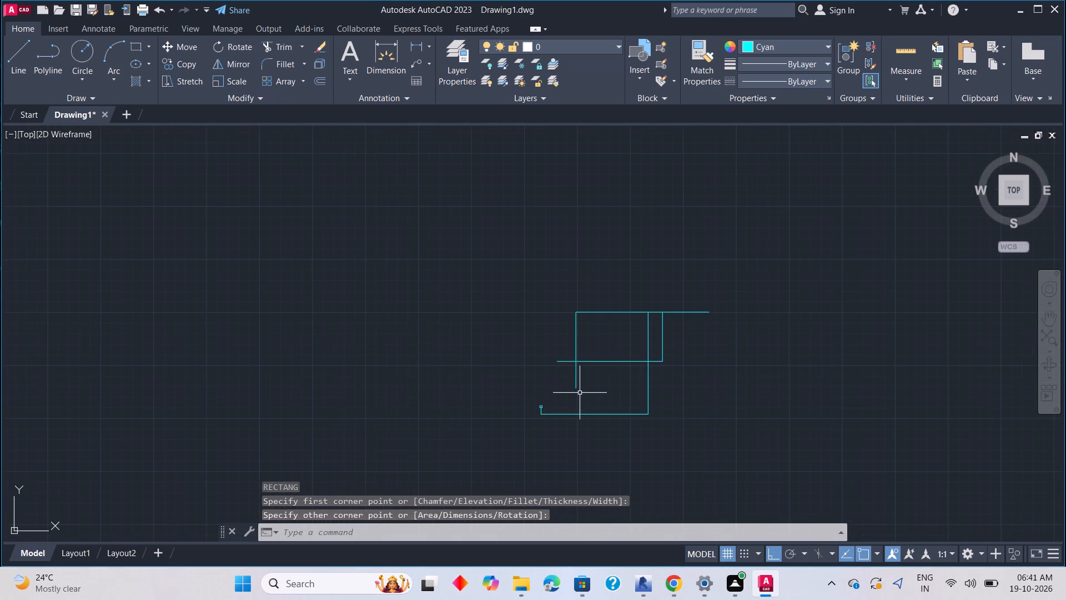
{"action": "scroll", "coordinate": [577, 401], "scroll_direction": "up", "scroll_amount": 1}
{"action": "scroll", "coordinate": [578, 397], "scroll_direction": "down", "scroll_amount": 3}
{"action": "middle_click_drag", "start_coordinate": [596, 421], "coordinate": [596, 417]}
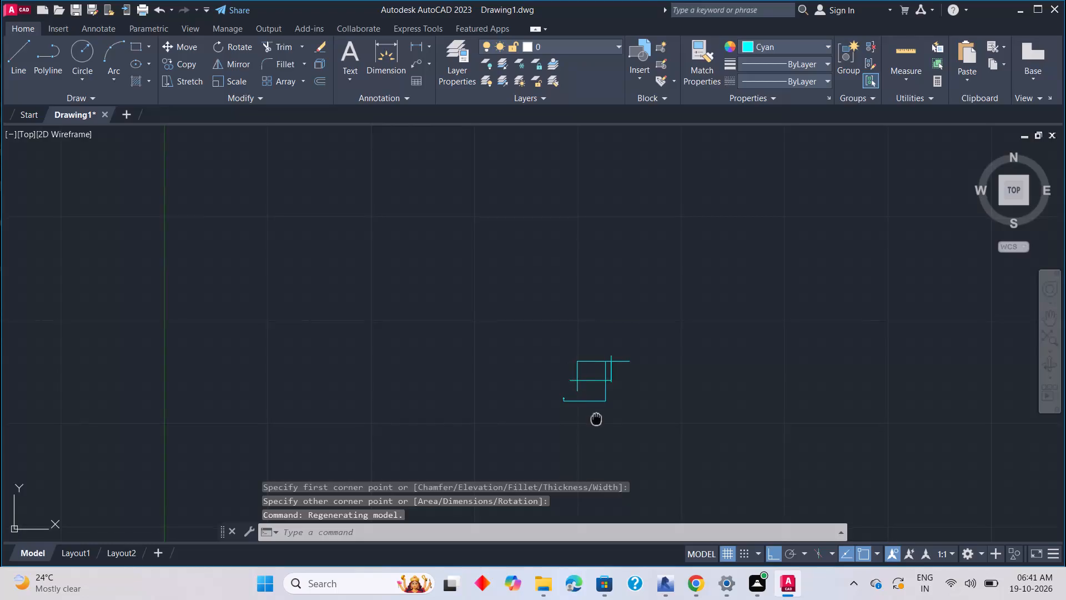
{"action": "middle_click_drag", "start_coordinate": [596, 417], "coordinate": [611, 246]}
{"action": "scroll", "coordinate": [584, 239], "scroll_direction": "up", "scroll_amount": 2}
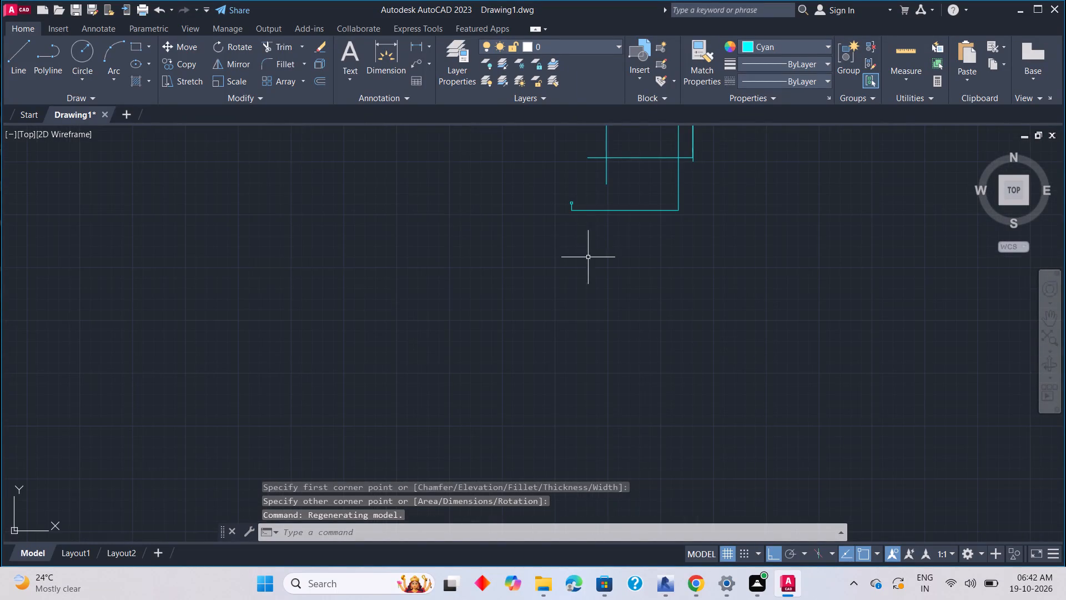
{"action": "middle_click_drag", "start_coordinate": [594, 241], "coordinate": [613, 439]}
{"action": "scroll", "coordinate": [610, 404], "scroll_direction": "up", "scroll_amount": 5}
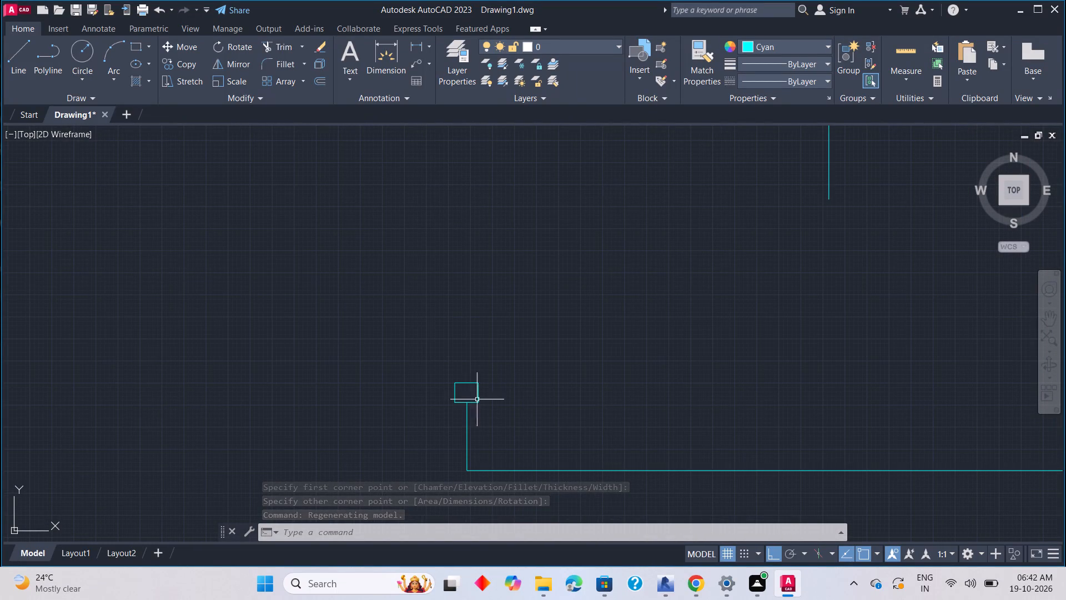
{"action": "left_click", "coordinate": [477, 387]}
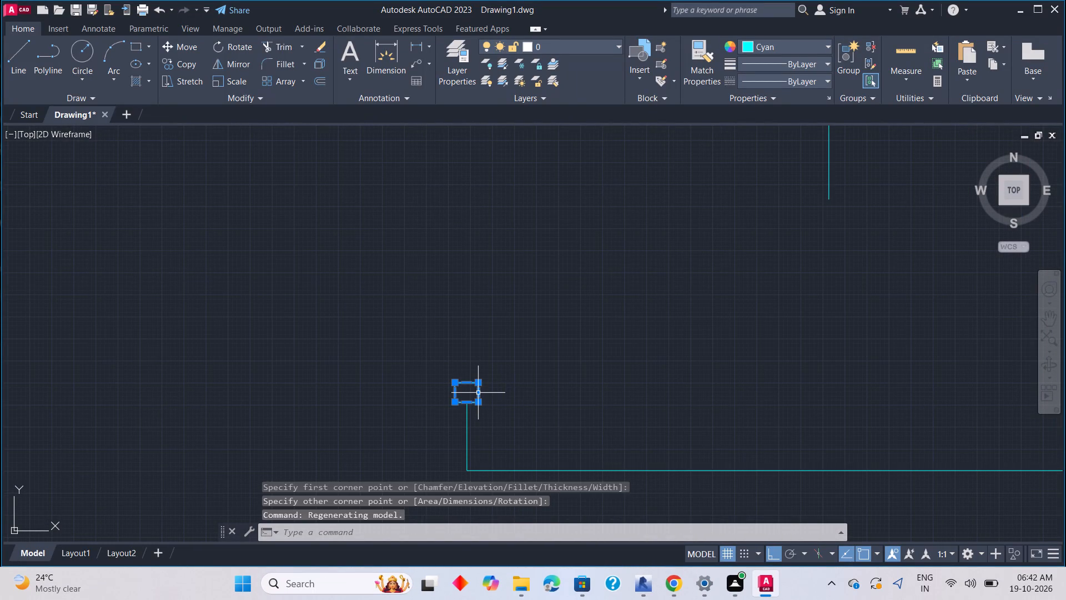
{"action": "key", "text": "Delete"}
Draw a rectangle about 1.1E+13 by 9.1E+12 with its bottom edge resting on the short stub's upper end.
{"action": "key", "text": "r"}
{"action": "type", "text": "ec"}
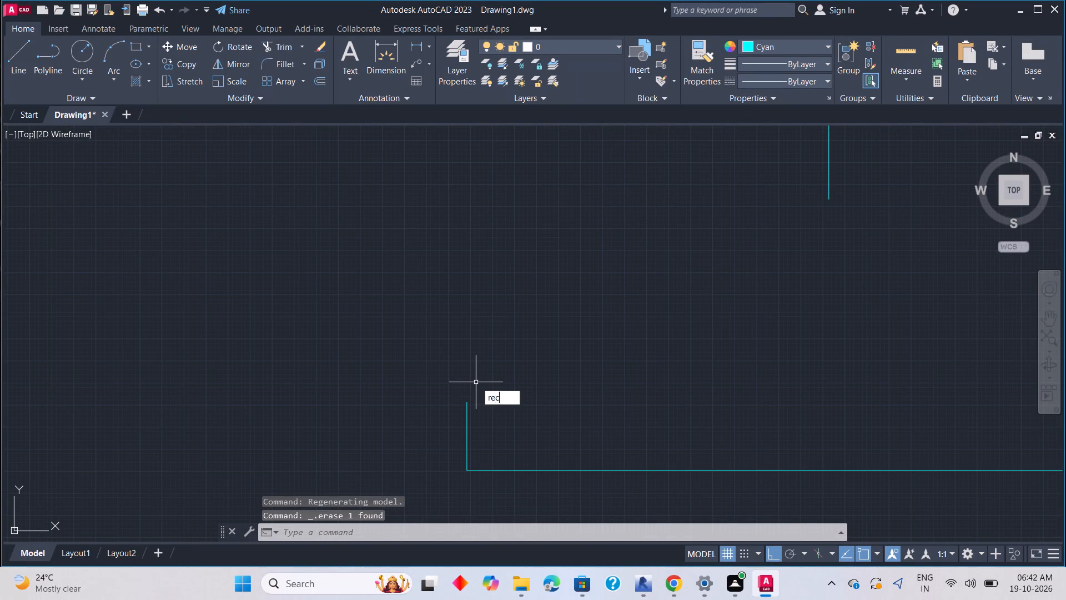
{"action": "key", "text": "space"}
{"action": "scroll", "coordinate": [472, 393], "scroll_direction": "up", "scroll_amount": 2}
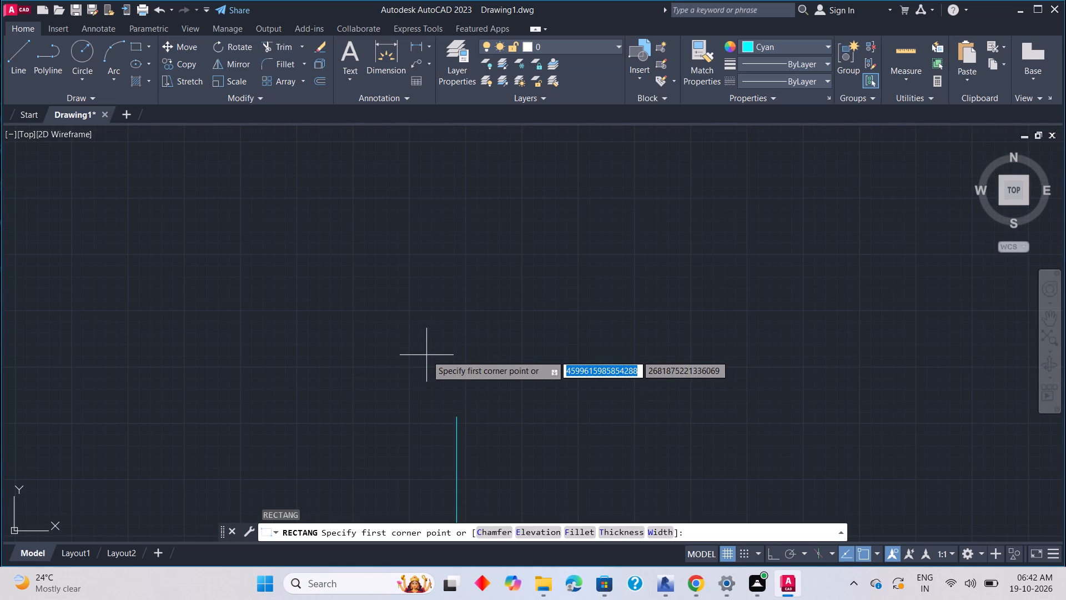
{"action": "left_click", "coordinate": [419, 364]}
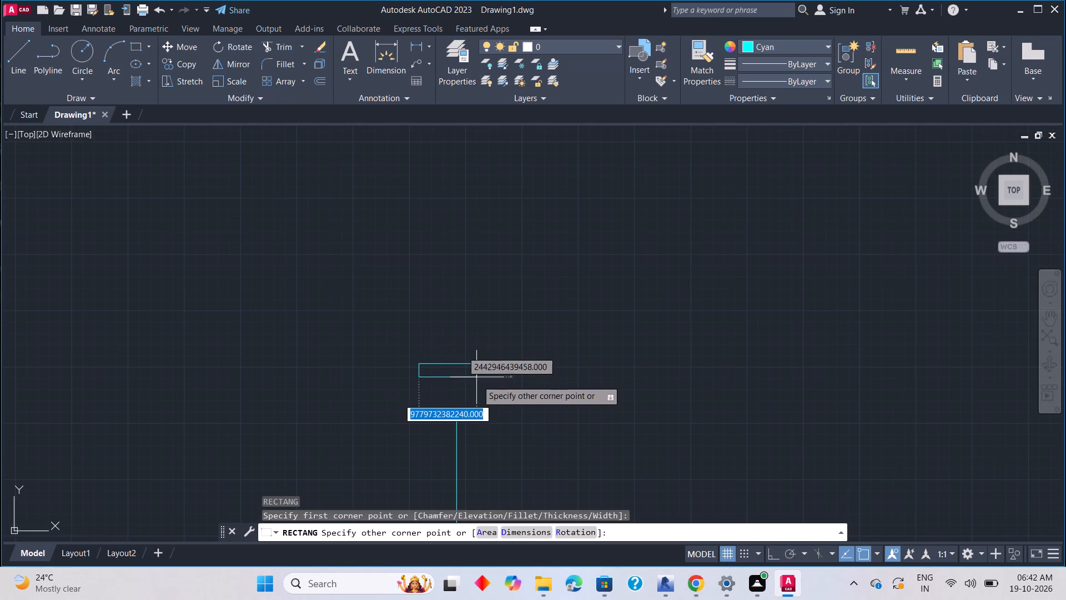
{"action": "left_click", "coordinate": [485, 417]}
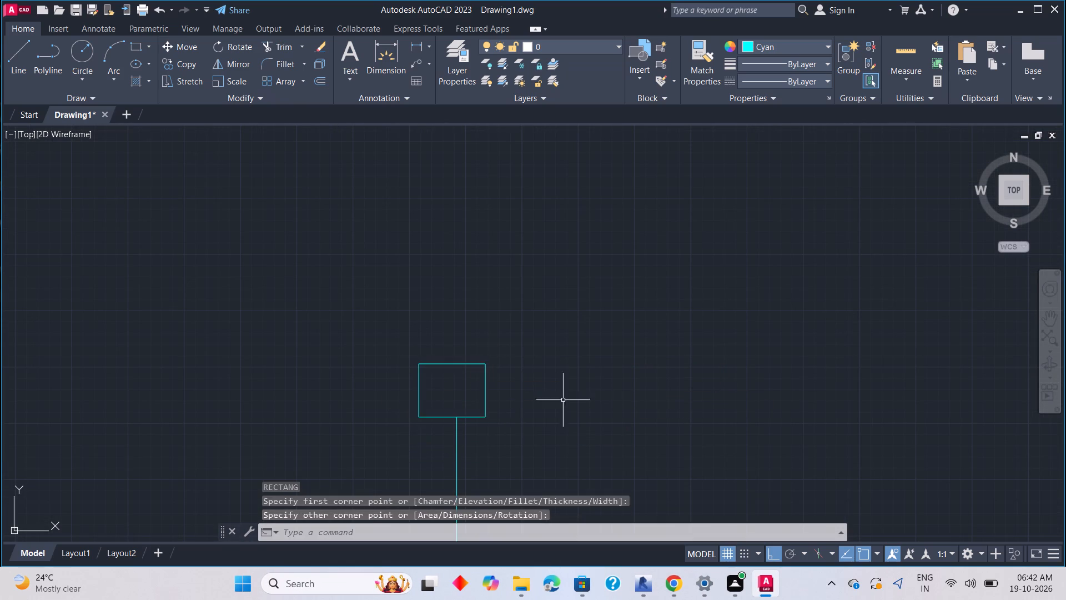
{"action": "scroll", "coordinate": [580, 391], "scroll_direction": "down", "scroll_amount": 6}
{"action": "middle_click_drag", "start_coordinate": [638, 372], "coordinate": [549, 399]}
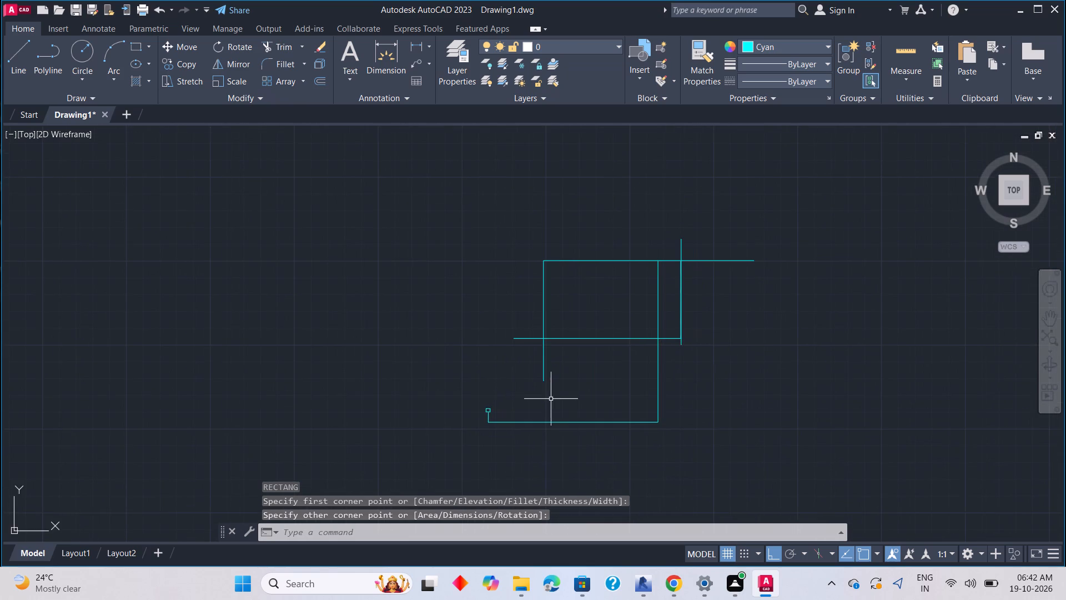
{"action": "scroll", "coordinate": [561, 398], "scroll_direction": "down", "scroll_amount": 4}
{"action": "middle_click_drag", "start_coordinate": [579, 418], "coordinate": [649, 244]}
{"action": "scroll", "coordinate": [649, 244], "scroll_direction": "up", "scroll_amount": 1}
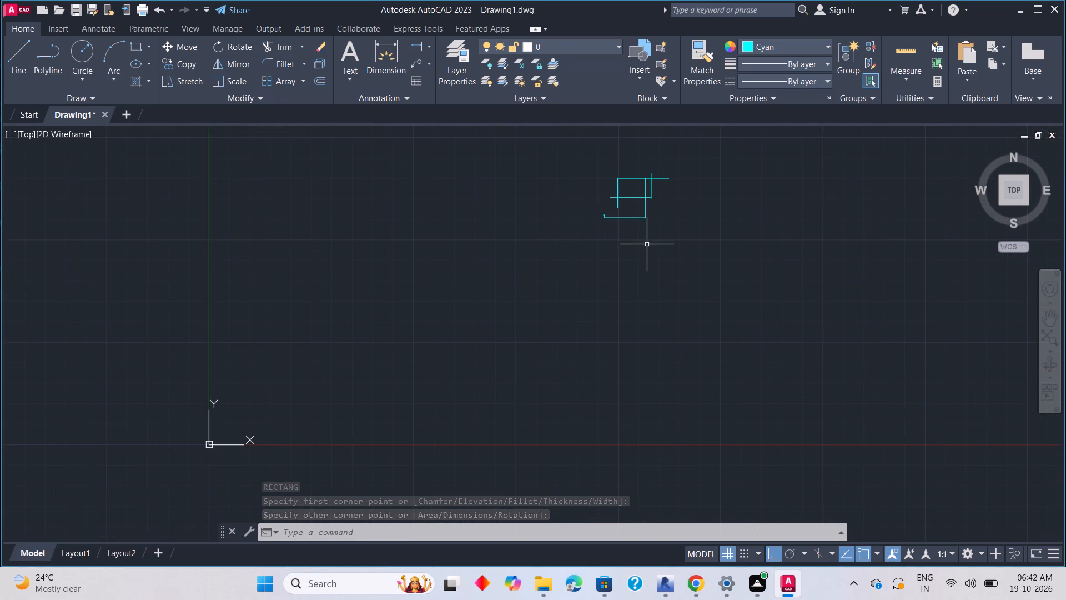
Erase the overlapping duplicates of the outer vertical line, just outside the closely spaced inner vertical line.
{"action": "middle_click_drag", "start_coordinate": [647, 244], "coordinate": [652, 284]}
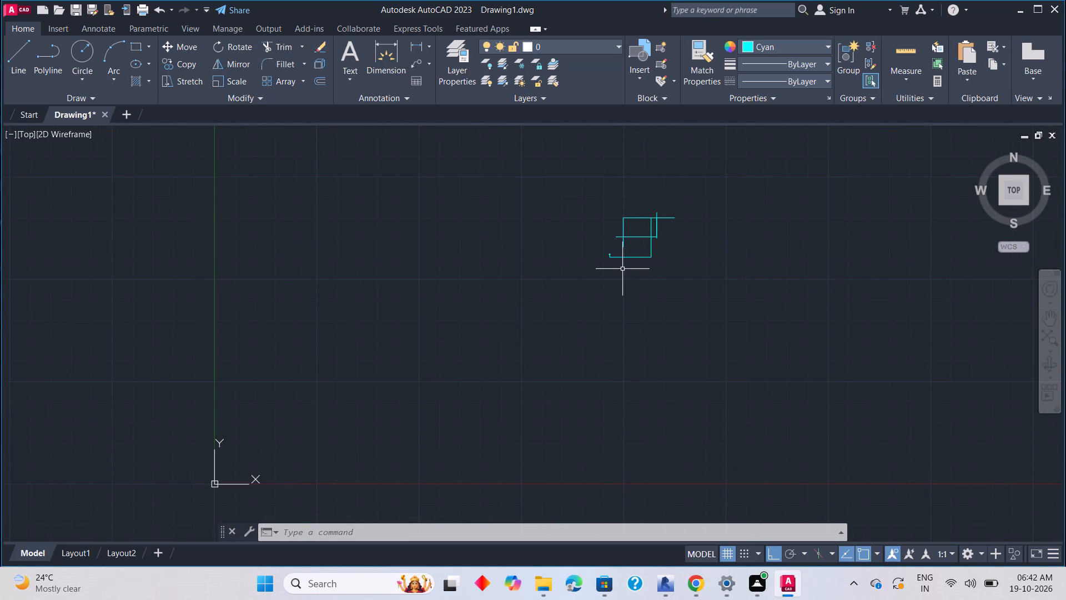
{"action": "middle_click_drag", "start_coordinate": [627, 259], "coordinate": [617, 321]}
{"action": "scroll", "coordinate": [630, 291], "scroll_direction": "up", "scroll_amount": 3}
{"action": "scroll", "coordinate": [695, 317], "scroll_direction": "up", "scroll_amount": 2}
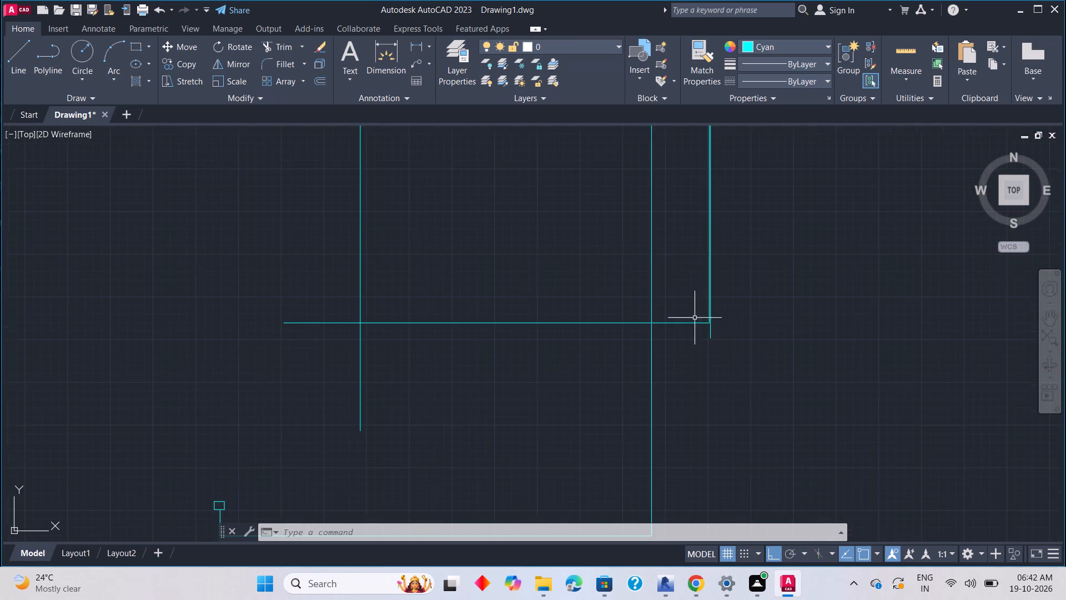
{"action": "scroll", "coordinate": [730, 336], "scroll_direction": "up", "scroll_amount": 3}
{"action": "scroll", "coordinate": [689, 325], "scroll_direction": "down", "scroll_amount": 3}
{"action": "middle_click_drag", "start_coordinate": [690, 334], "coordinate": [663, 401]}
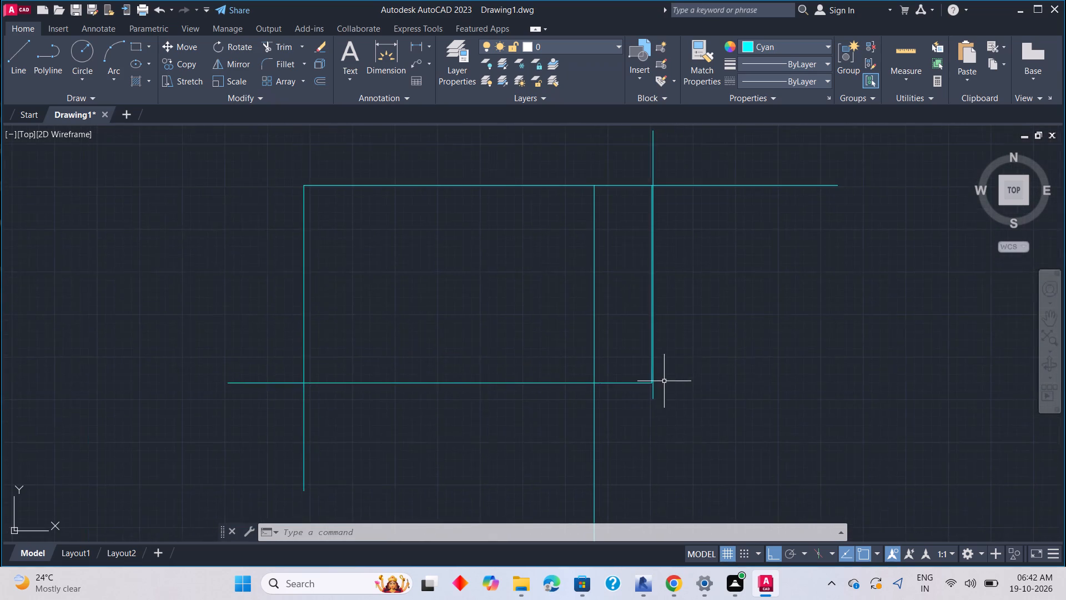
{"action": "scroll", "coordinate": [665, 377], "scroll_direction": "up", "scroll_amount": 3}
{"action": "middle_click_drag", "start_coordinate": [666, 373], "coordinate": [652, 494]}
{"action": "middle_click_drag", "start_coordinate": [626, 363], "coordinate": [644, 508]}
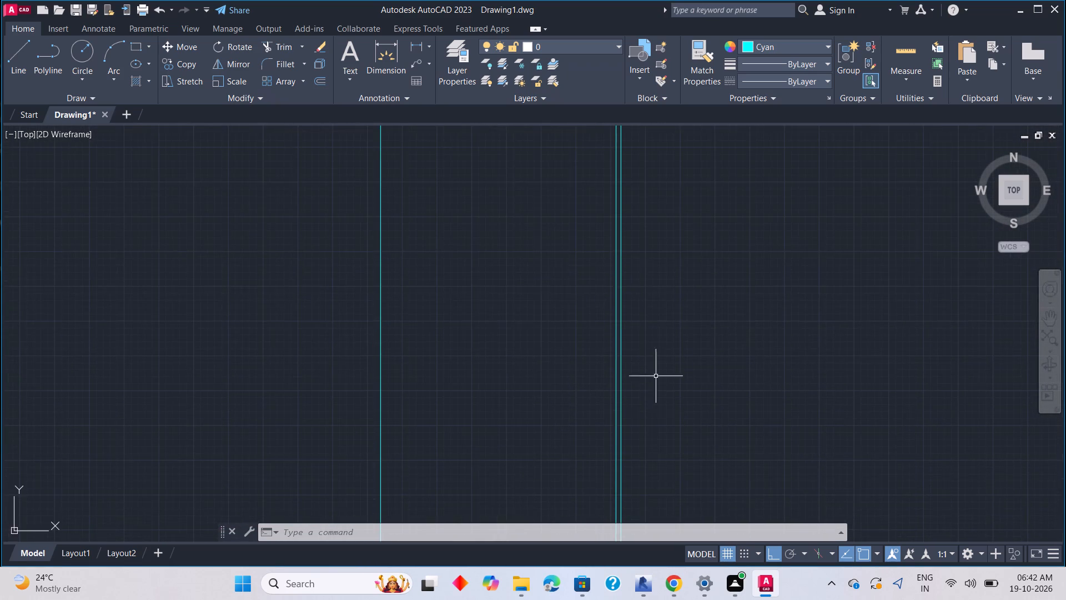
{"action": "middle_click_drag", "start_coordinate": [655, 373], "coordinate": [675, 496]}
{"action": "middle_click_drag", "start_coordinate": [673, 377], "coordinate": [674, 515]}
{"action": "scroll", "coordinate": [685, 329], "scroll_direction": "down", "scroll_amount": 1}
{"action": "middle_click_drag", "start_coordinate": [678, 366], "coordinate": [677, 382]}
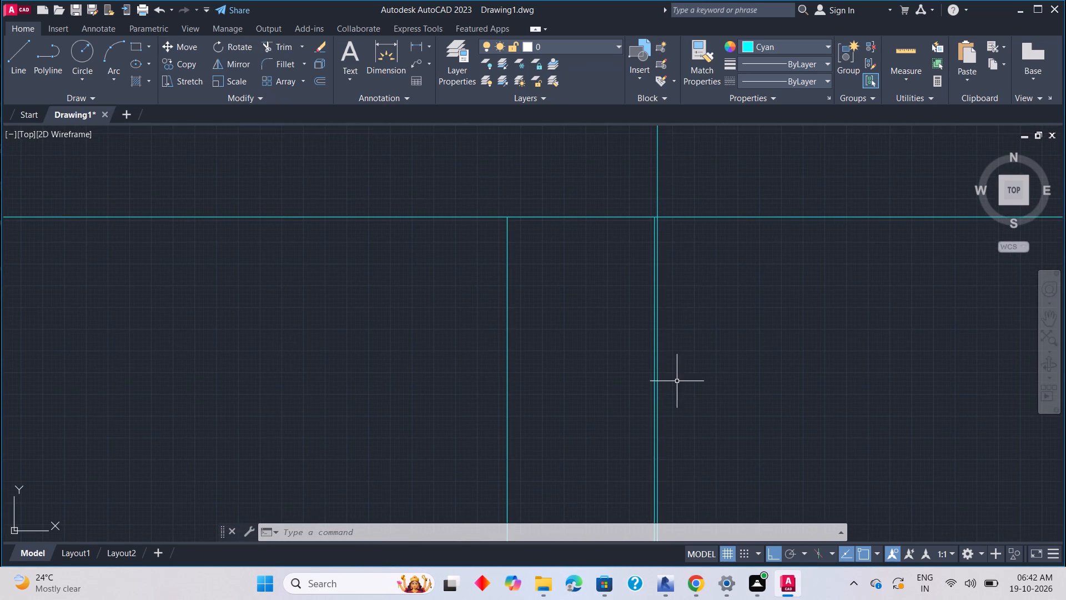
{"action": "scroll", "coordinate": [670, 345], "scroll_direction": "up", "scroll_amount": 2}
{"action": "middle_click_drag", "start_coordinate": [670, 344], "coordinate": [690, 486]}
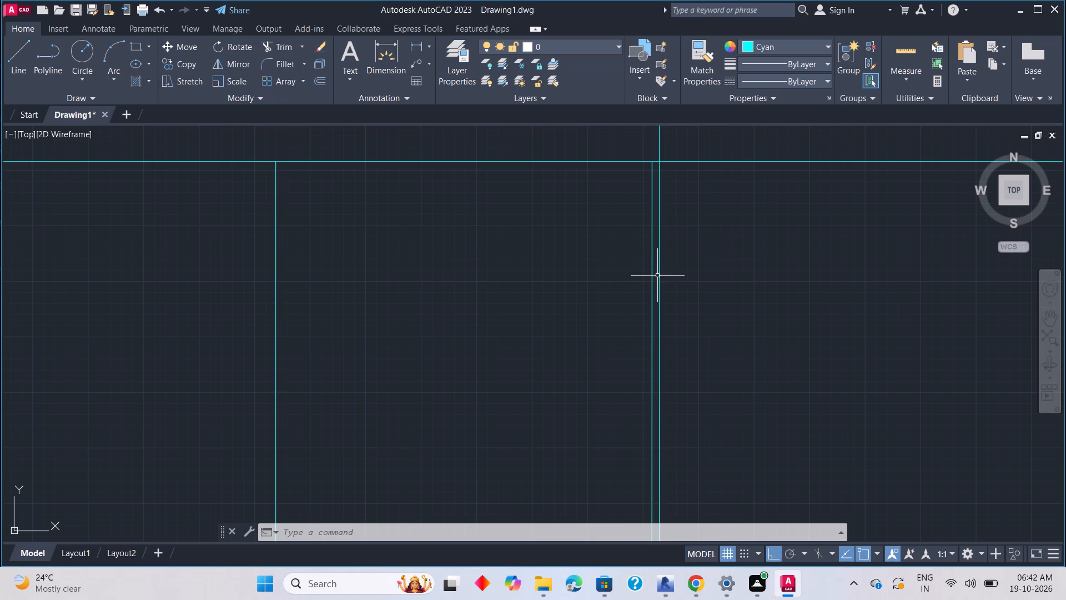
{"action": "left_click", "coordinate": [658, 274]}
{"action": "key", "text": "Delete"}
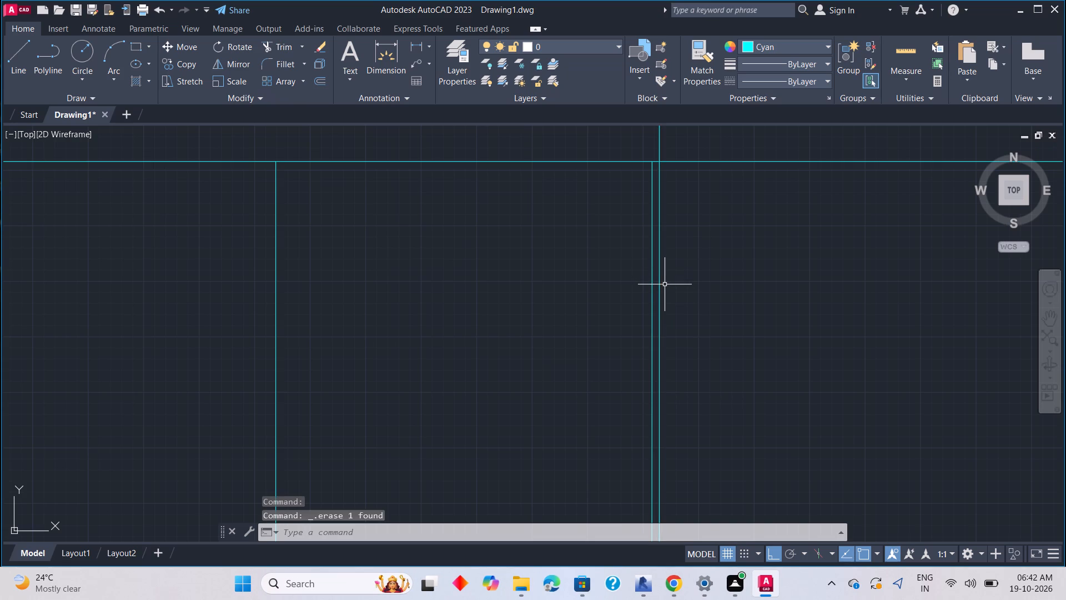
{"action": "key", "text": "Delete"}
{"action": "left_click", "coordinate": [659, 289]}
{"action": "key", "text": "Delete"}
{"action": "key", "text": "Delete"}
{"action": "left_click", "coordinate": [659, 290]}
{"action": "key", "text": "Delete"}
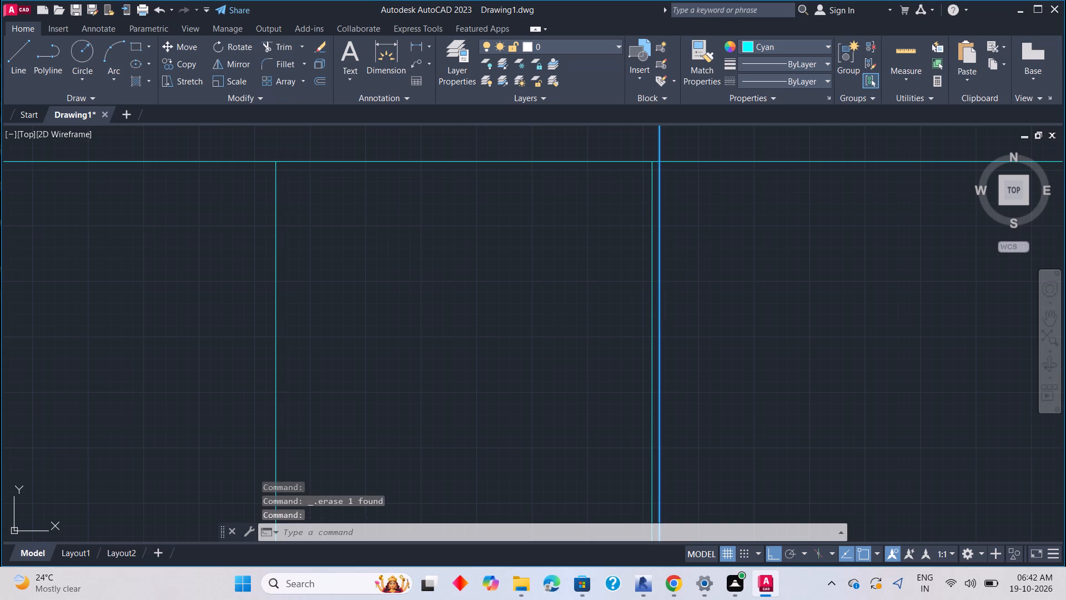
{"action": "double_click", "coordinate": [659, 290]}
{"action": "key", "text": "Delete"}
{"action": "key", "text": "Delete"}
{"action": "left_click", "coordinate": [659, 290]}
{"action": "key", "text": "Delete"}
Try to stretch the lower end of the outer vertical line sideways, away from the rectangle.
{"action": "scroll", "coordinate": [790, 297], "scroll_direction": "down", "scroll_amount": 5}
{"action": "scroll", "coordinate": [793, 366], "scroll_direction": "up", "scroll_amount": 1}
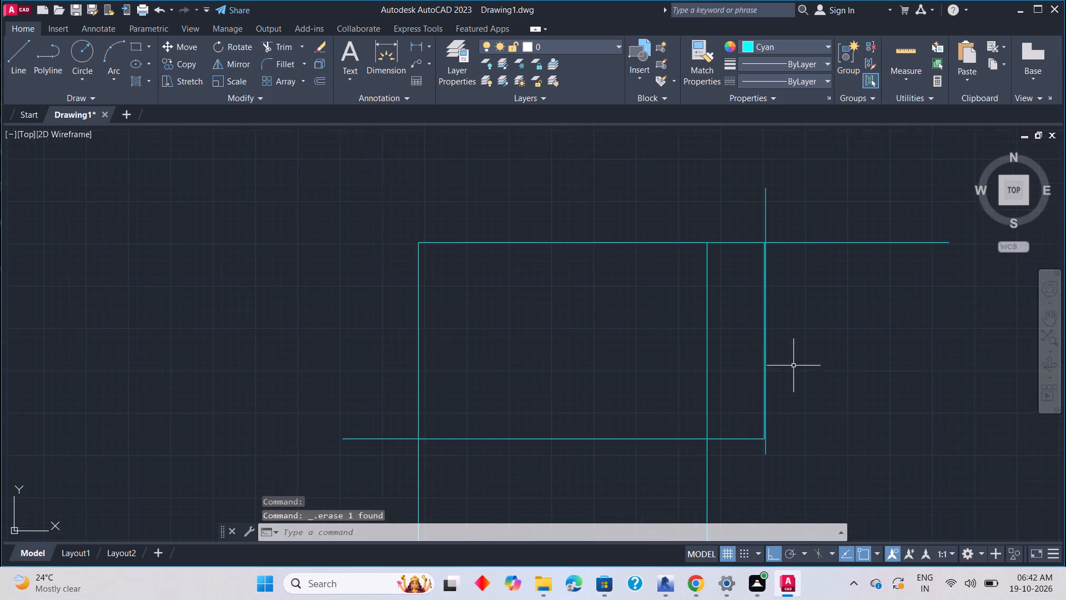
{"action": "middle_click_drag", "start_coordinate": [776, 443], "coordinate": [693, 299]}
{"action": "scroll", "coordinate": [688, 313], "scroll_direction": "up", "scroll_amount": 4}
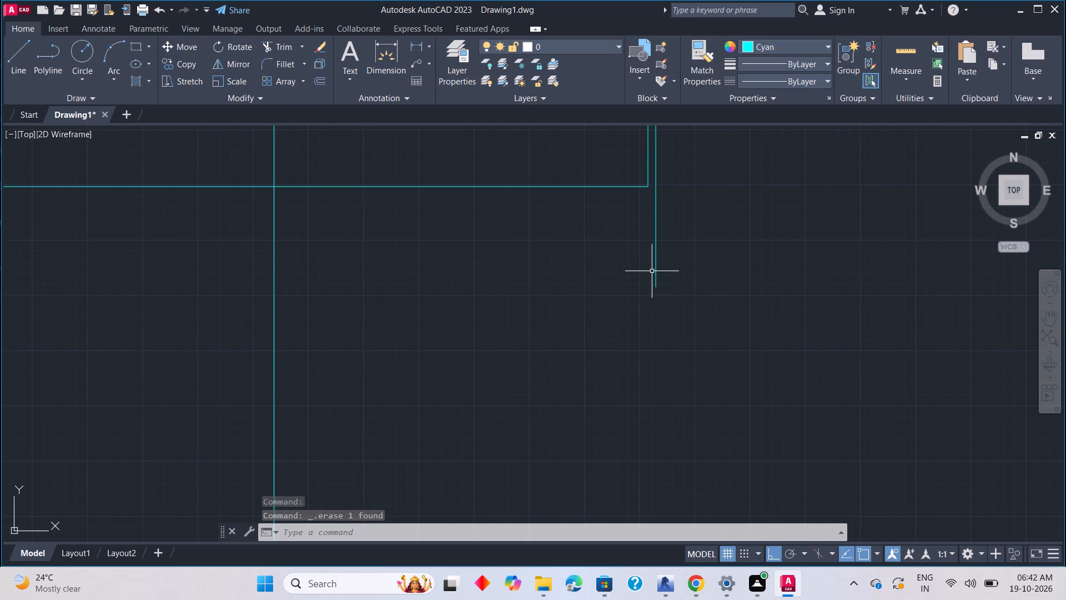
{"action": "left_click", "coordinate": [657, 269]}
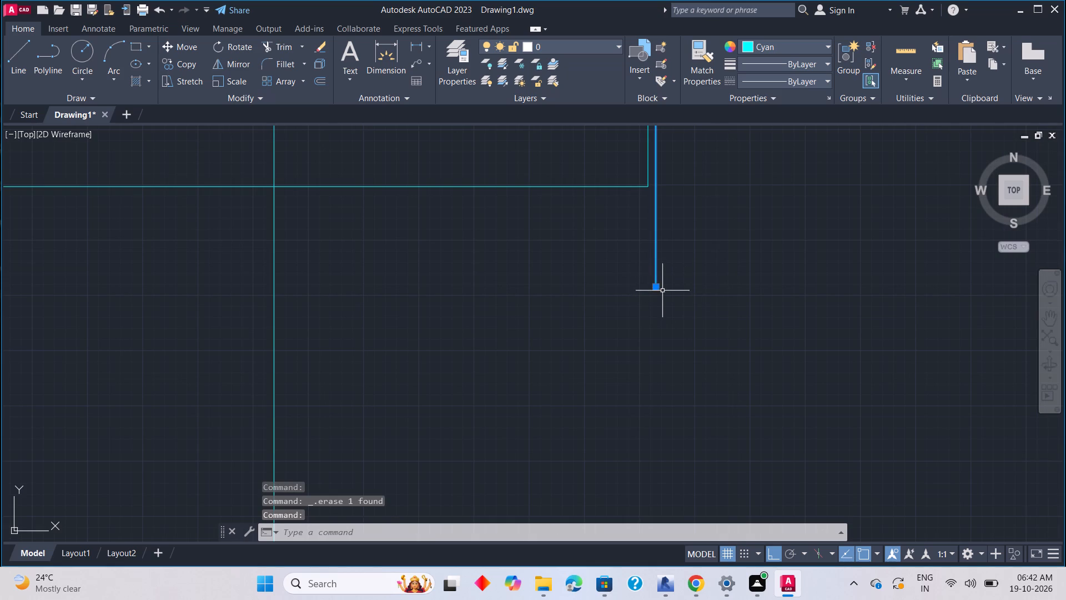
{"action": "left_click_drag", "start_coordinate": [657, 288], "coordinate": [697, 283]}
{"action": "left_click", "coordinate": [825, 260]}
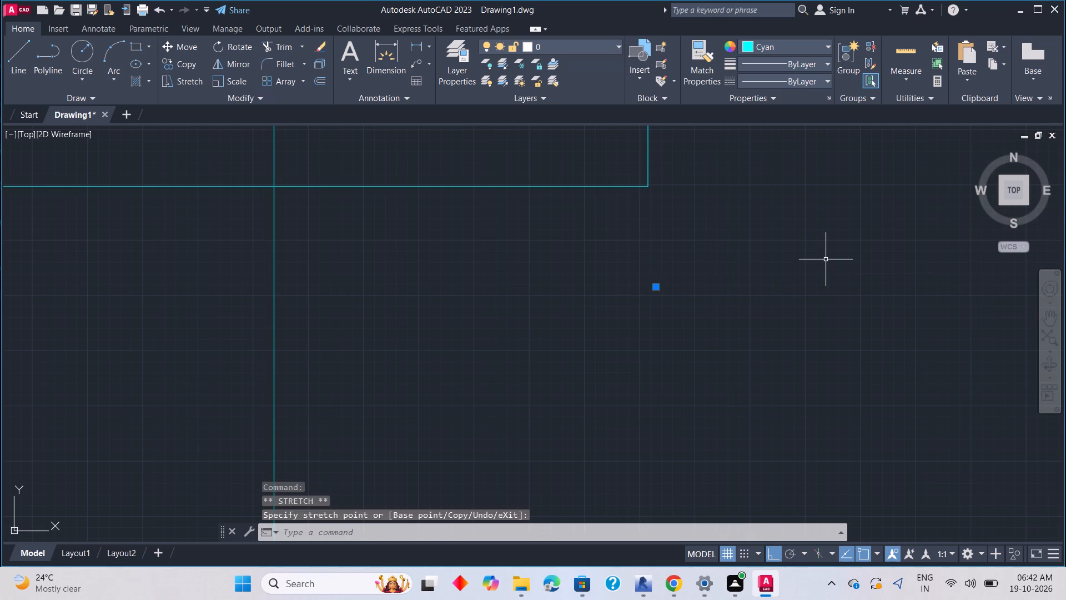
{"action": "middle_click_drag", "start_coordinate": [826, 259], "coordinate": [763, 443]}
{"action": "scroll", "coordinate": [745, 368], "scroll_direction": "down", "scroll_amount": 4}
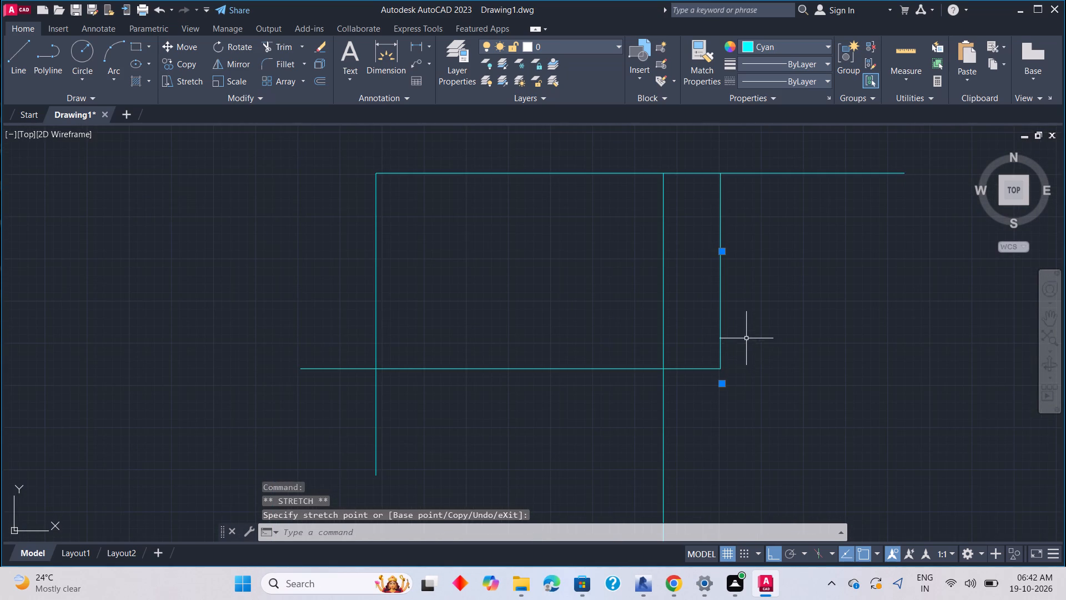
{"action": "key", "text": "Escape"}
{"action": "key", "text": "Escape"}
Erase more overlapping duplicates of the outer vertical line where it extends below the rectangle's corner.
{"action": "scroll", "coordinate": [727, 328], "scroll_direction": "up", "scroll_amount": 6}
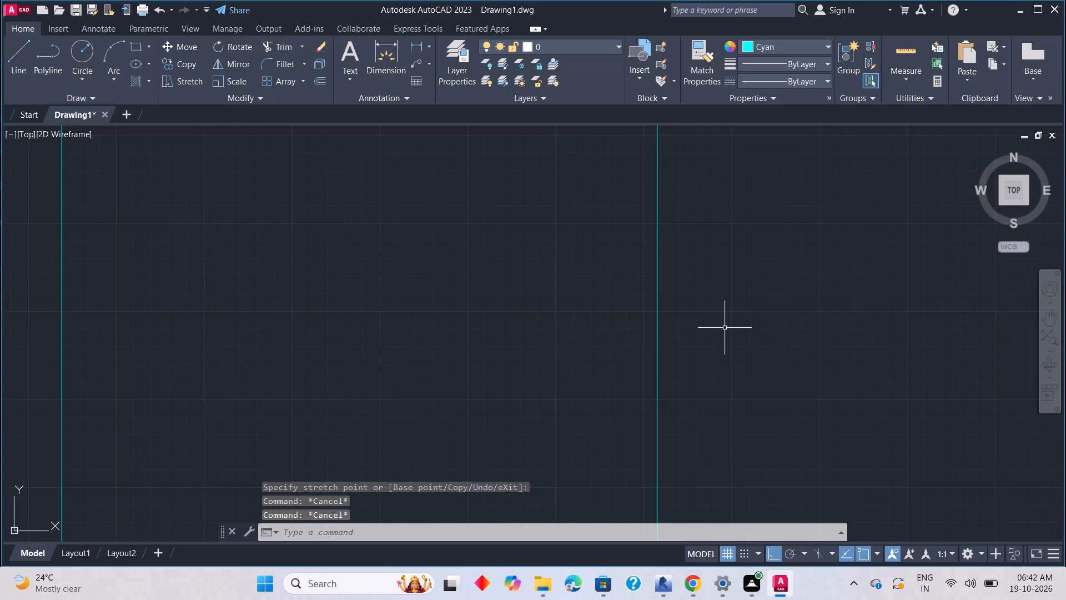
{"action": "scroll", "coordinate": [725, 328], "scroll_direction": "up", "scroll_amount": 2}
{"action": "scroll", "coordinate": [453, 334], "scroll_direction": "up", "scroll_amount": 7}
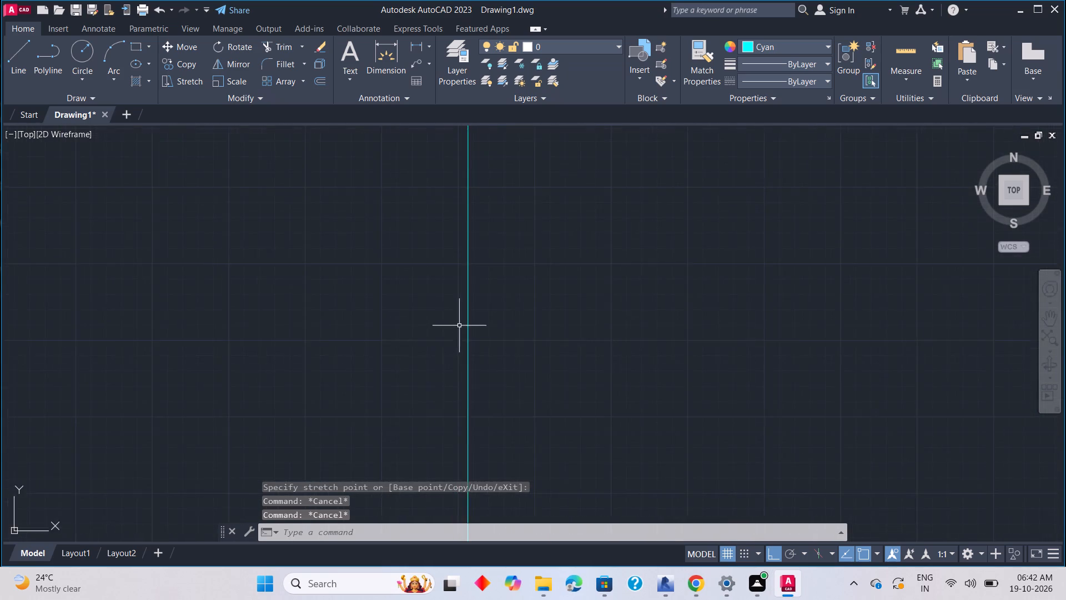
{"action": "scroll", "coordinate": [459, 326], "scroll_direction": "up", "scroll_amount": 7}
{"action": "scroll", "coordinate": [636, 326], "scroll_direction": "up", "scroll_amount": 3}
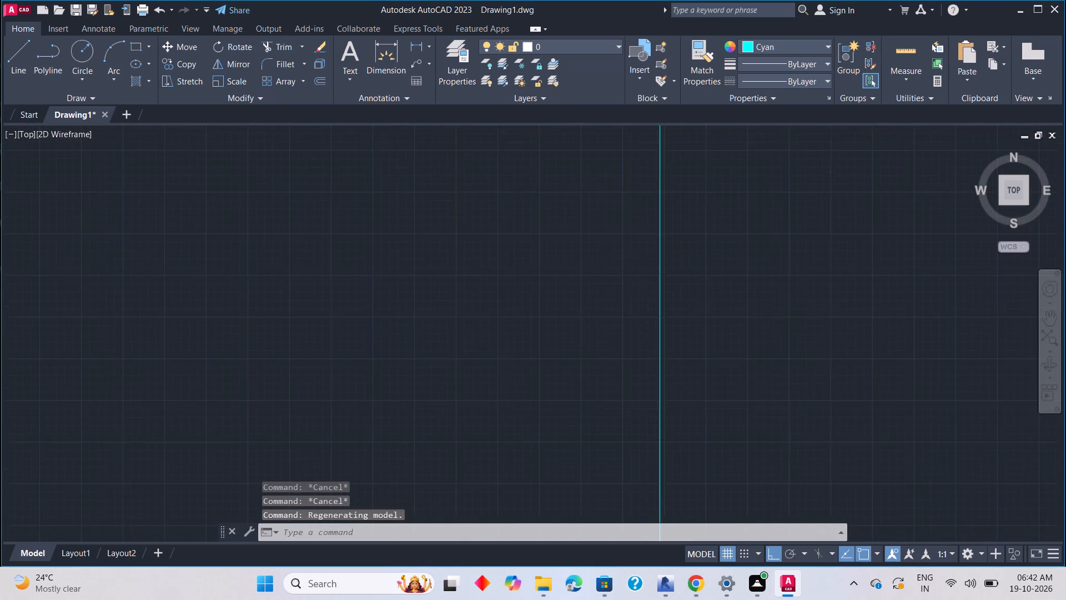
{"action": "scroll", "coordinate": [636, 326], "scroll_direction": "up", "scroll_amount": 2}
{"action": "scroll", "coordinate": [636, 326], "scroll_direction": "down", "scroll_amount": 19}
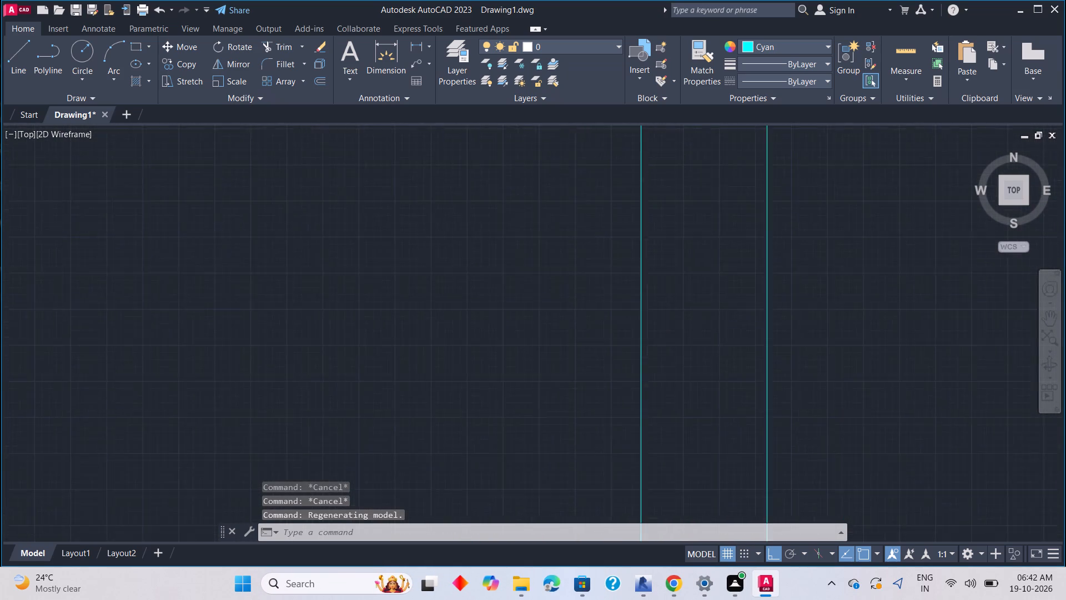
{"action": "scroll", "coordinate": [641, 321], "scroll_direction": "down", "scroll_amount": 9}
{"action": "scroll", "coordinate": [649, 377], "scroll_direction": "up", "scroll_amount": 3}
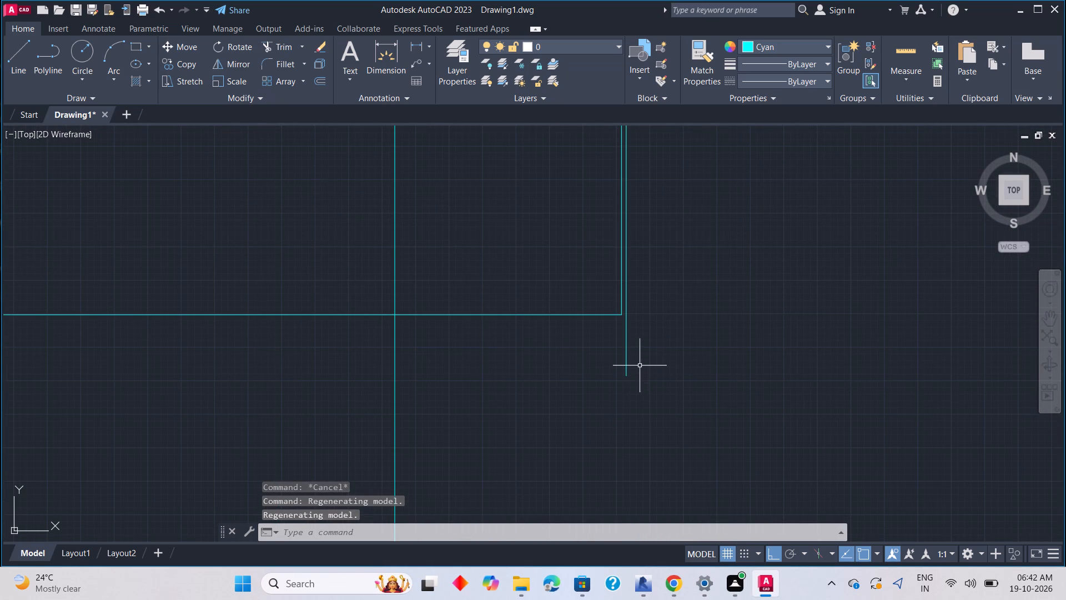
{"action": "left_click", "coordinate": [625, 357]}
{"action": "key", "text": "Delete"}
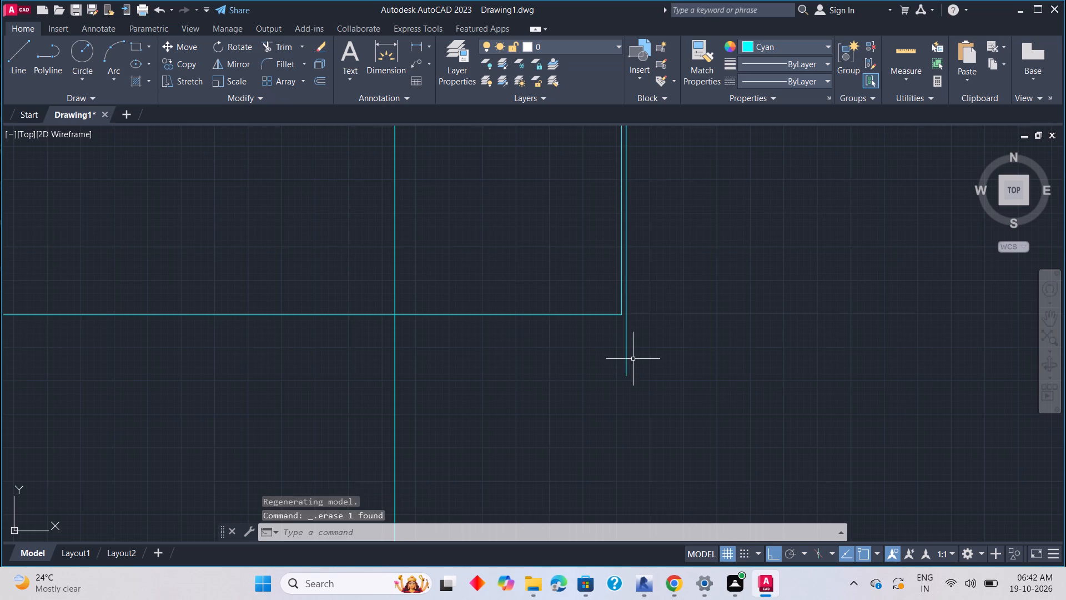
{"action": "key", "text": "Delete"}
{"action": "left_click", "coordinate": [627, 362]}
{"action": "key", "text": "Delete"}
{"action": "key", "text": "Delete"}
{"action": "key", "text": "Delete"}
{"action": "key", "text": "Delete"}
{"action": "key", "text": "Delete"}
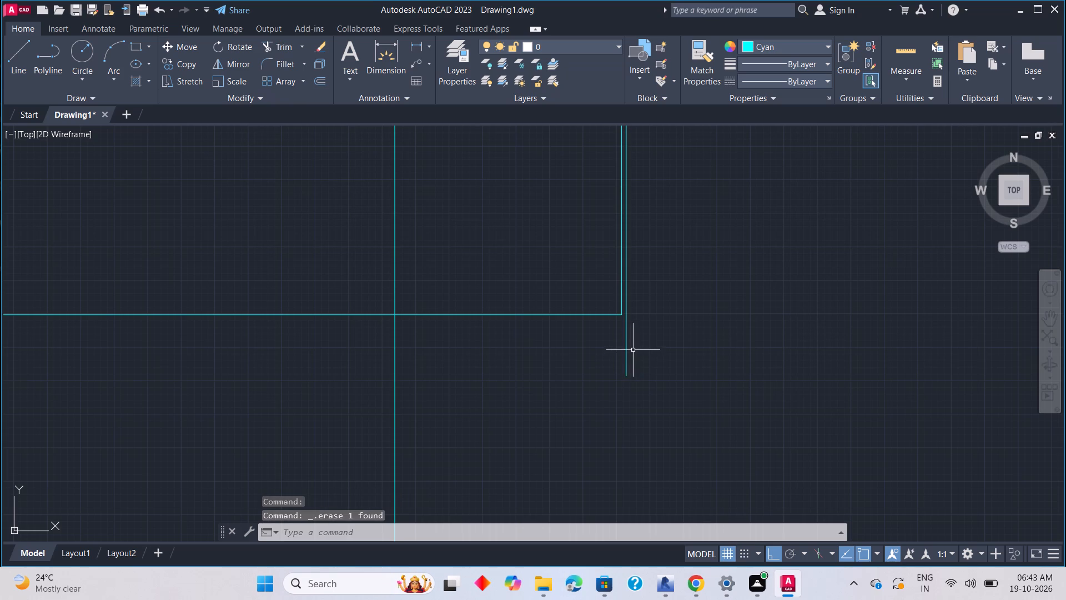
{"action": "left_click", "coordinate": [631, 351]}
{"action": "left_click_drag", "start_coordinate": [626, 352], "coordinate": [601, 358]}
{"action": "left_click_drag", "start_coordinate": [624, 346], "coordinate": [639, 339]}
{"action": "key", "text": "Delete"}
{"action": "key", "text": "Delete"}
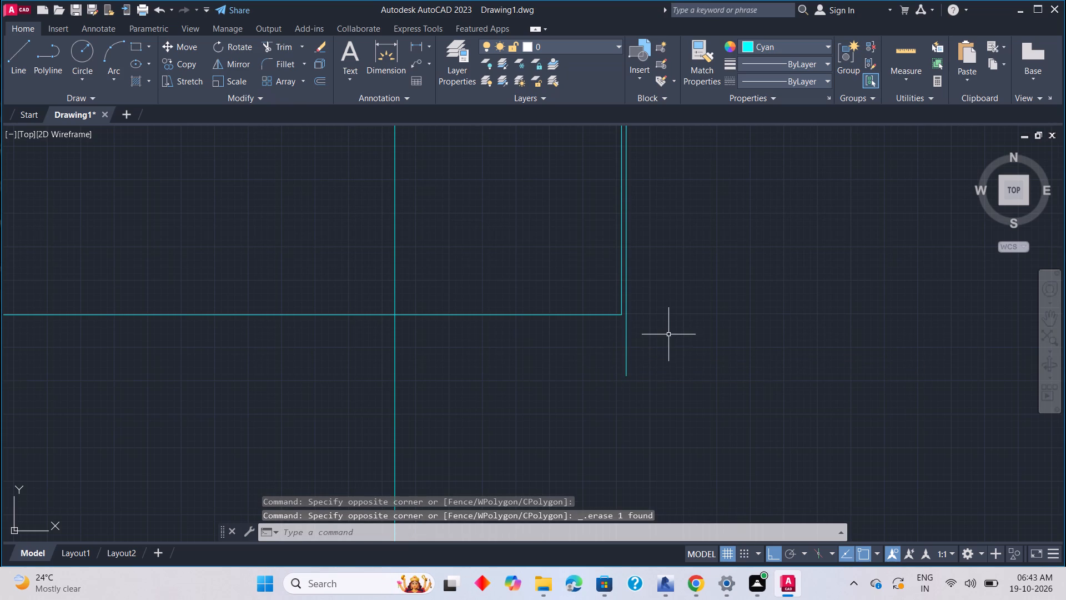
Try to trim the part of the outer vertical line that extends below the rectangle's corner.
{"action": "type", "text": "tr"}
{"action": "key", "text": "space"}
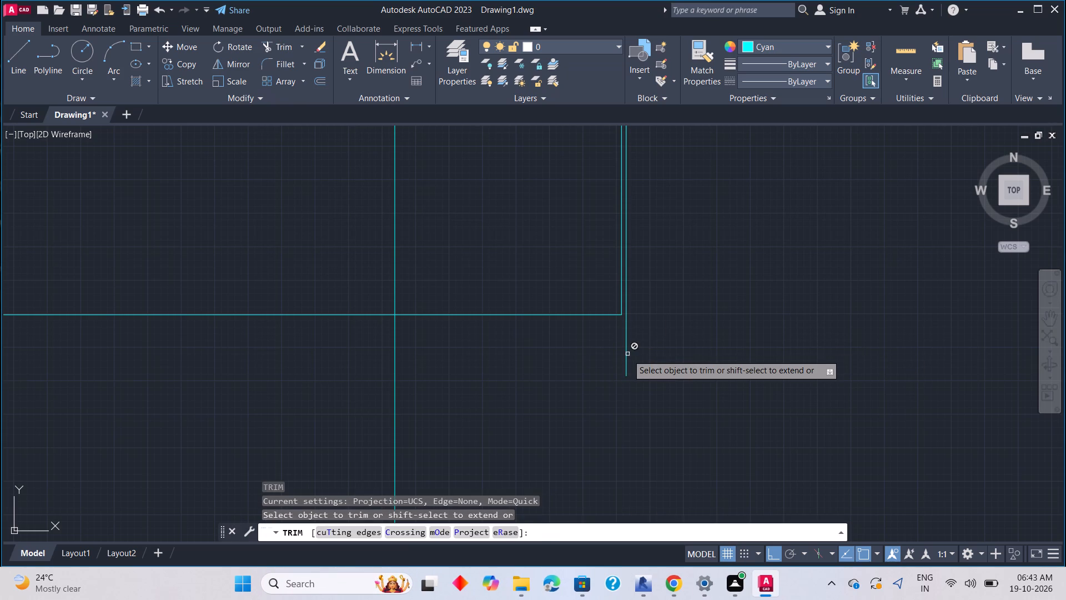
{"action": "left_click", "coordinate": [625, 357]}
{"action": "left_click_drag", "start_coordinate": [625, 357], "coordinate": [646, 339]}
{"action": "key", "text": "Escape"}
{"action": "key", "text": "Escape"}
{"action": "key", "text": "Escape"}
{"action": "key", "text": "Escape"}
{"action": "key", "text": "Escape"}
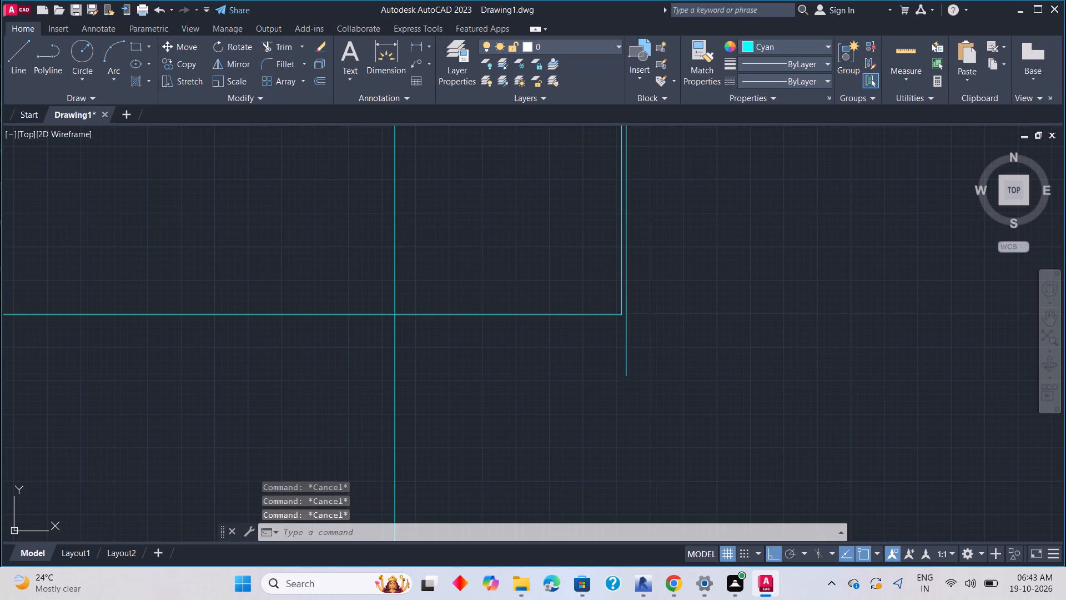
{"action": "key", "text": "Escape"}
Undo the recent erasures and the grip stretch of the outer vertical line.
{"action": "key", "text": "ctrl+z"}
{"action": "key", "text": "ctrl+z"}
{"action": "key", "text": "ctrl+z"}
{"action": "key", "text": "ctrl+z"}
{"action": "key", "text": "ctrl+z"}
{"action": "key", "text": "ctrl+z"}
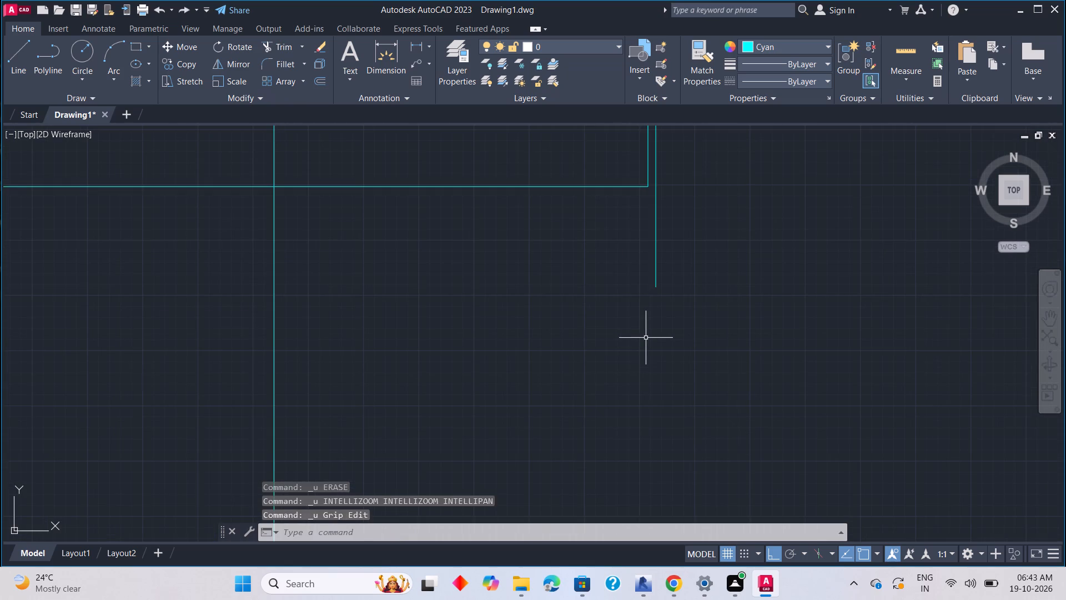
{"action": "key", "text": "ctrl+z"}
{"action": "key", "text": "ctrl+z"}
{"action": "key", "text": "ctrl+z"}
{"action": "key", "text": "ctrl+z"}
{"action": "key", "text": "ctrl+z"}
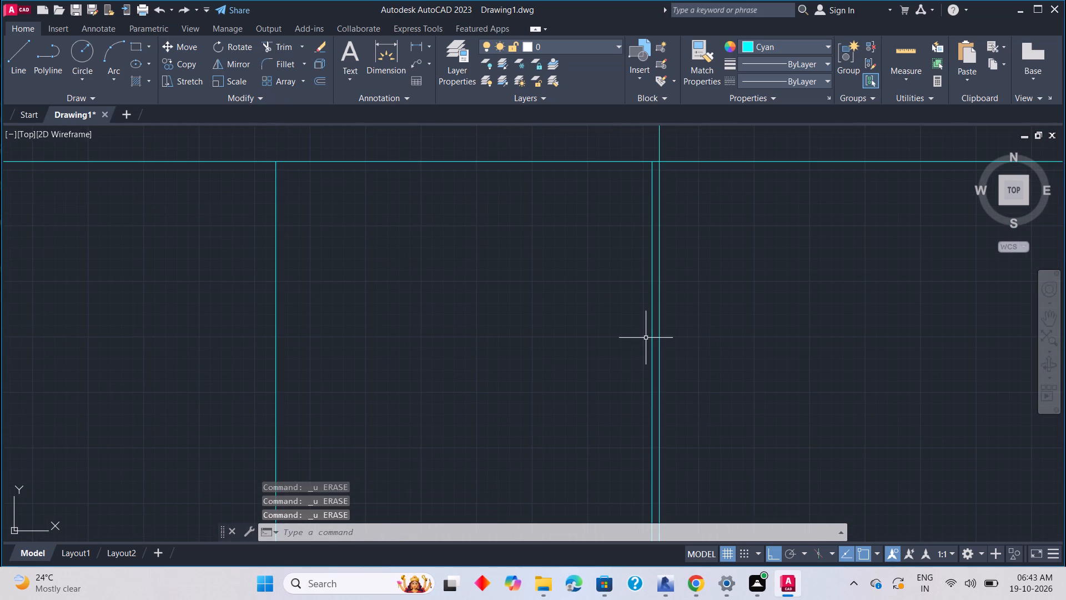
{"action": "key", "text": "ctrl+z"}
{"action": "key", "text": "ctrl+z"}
Undo the small rectangle and connected lower linework, back to the top horizontal line and its two vertical lines.
{"action": "key", "text": "ctrl+z"}
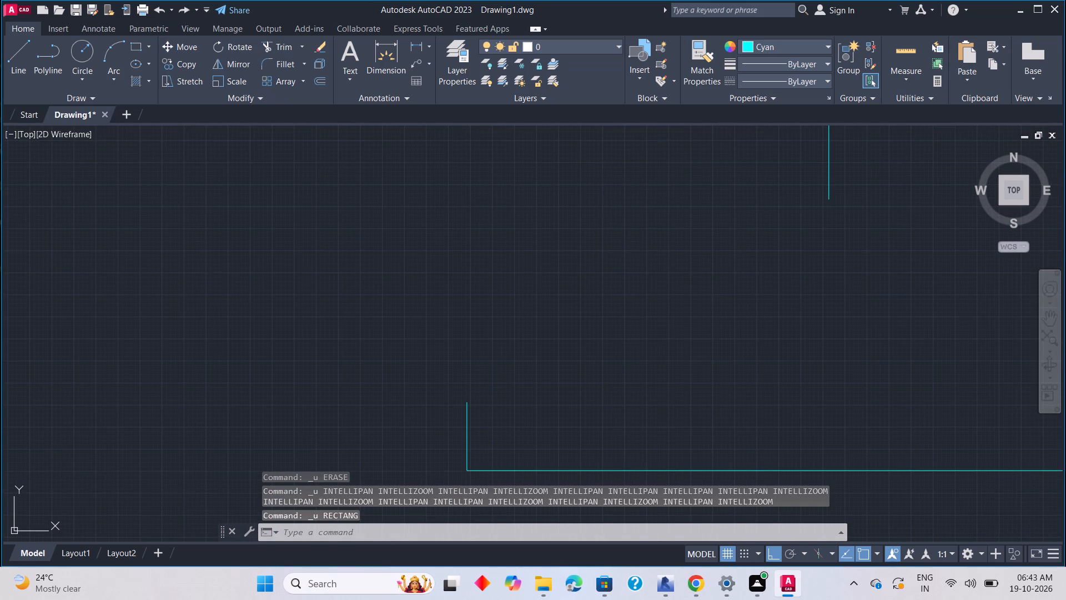
{"action": "key", "text": "ctrl+z"}
{"action": "key", "text": "ctrl+z"}
{"action": "key", "text": "ctrl+z"}
{"action": "key", "text": "ctrl+z"}
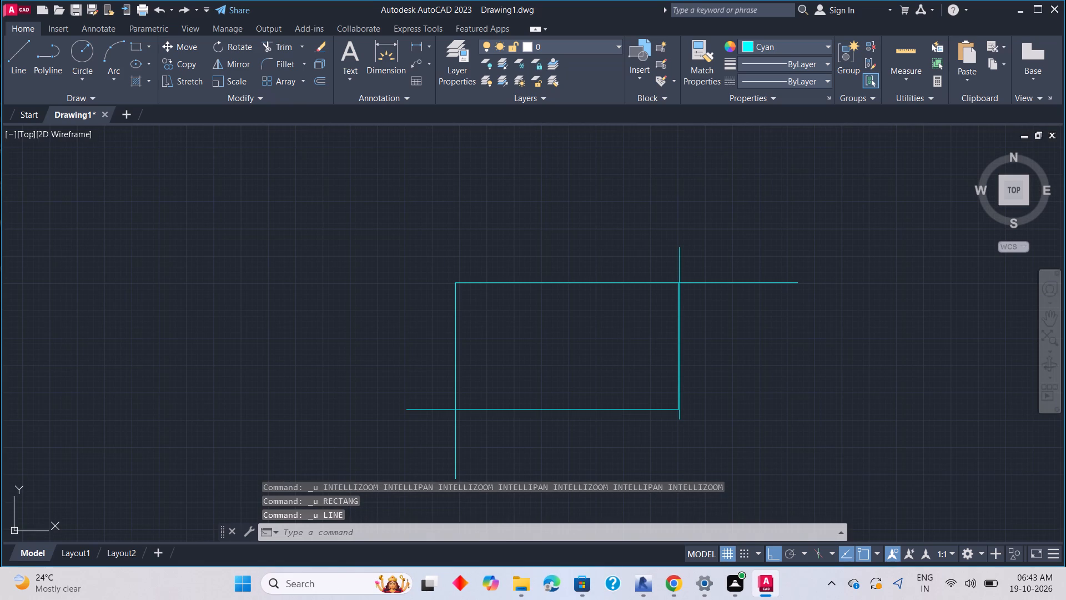
{"action": "key", "text": "ctrl+z"}
Draw a line from the right vertical's lower end about 4.8E+14 leftward past the left vertical, ending with an upward stub about 1.5E+13 long.
{"action": "scroll", "coordinate": [639, 249], "scroll_direction": "up", "scroll_amount": 2, "text": "ctrl"}
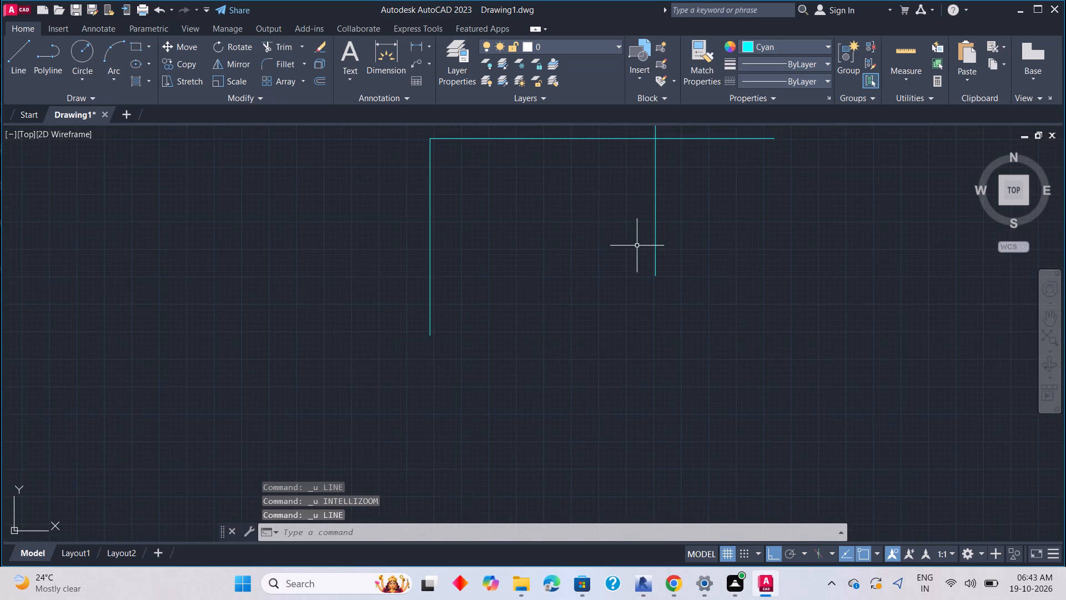
{"action": "scroll", "coordinate": [638, 244], "scroll_direction": "up", "scroll_amount": 2, "text": "ctrl"}
{"action": "middle_click_drag", "start_coordinate": [643, 247], "coordinate": [623, 394], "text": "ctrl"}
{"action": "scroll", "coordinate": [670, 363], "scroll_direction": "up", "scroll_amount": 2, "text": "ctrl"}
{"action": "scroll", "coordinate": [667, 364], "scroll_direction": "down", "scroll_amount": 4}
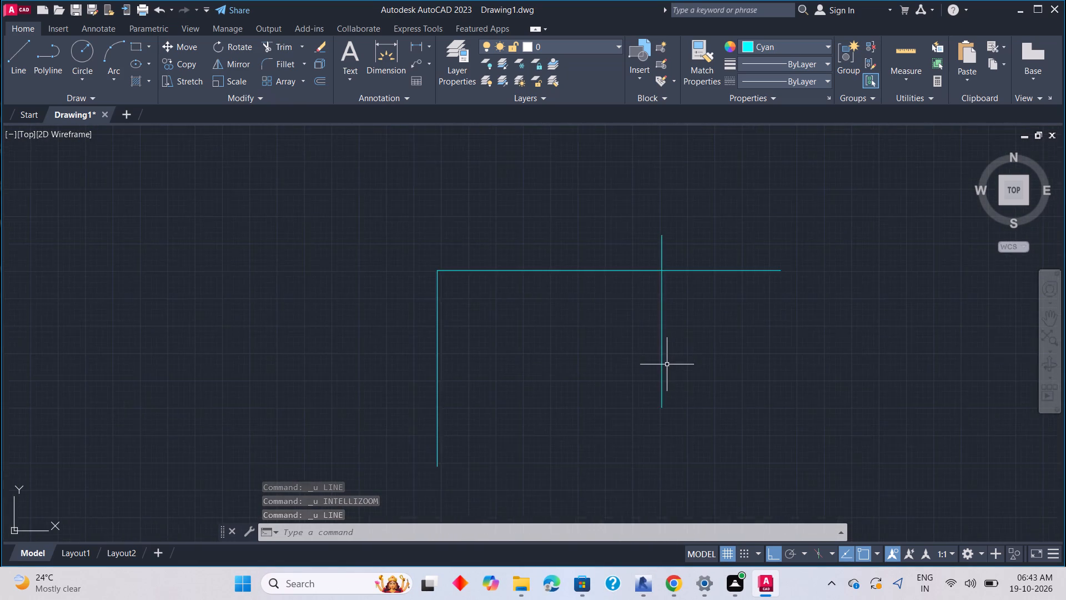
{"action": "scroll", "coordinate": [667, 364], "scroll_direction": "down", "scroll_amount": 2}
{"action": "scroll", "coordinate": [666, 372], "scroll_direction": "up", "scroll_amount": 6}
{"action": "scroll", "coordinate": [694, 432], "scroll_direction": "down", "scroll_amount": 1}
{"action": "middle_click_drag", "start_coordinate": [696, 428], "coordinate": [713, 381]}
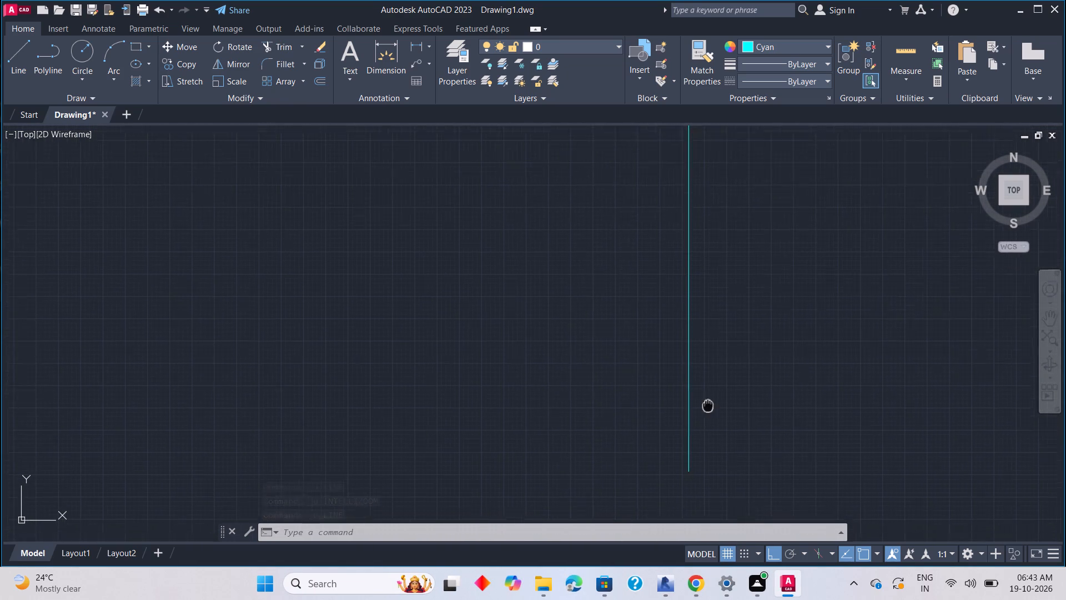
{"action": "middle_click_drag", "start_coordinate": [713, 381], "coordinate": [722, 335]}
{"action": "scroll", "coordinate": [722, 335], "scroll_direction": "down", "scroll_amount": 1}
{"action": "type", "text": "l"}
{"action": "key", "text": "space"}
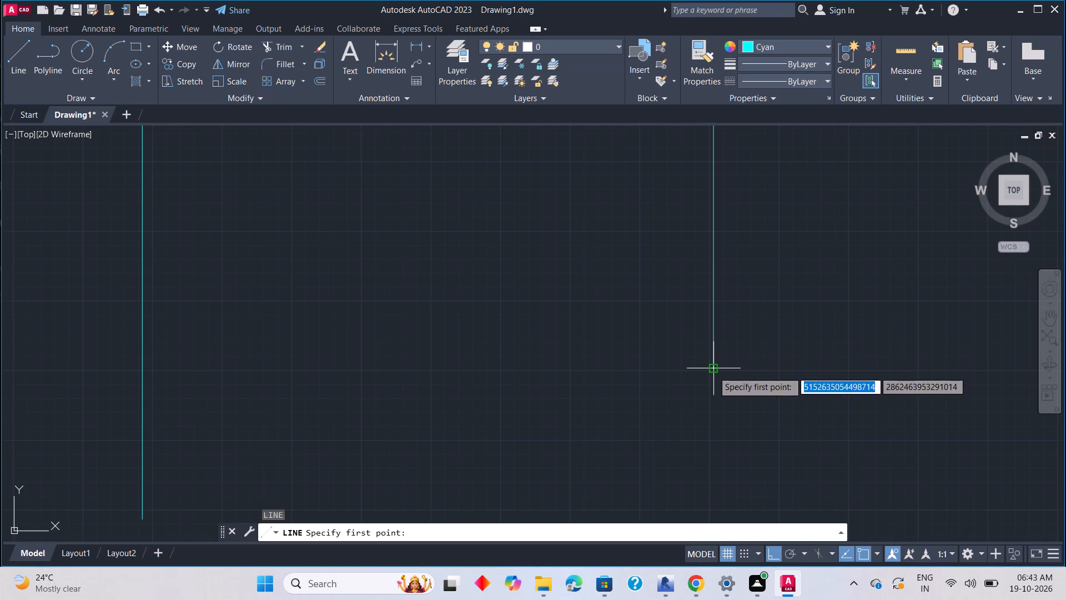
{"action": "left_click", "coordinate": [712, 371]}
{"action": "middle_click_drag", "start_coordinate": [363, 379], "coordinate": [673, 354]}
{"action": "scroll", "coordinate": [673, 354], "scroll_direction": "down", "scroll_amount": 1}
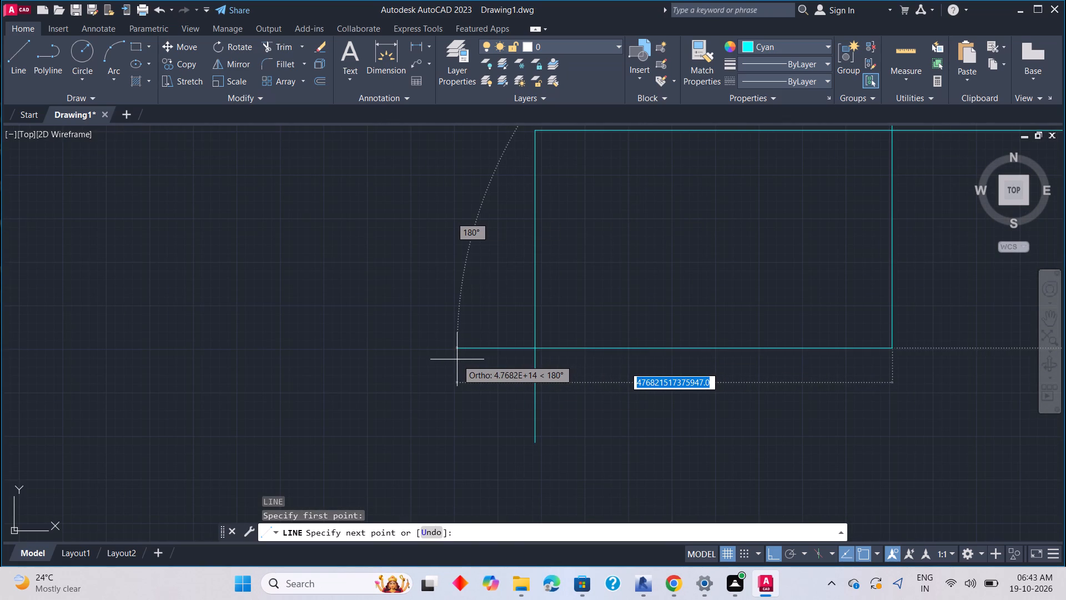
{"action": "left_click", "coordinate": [453, 359]}
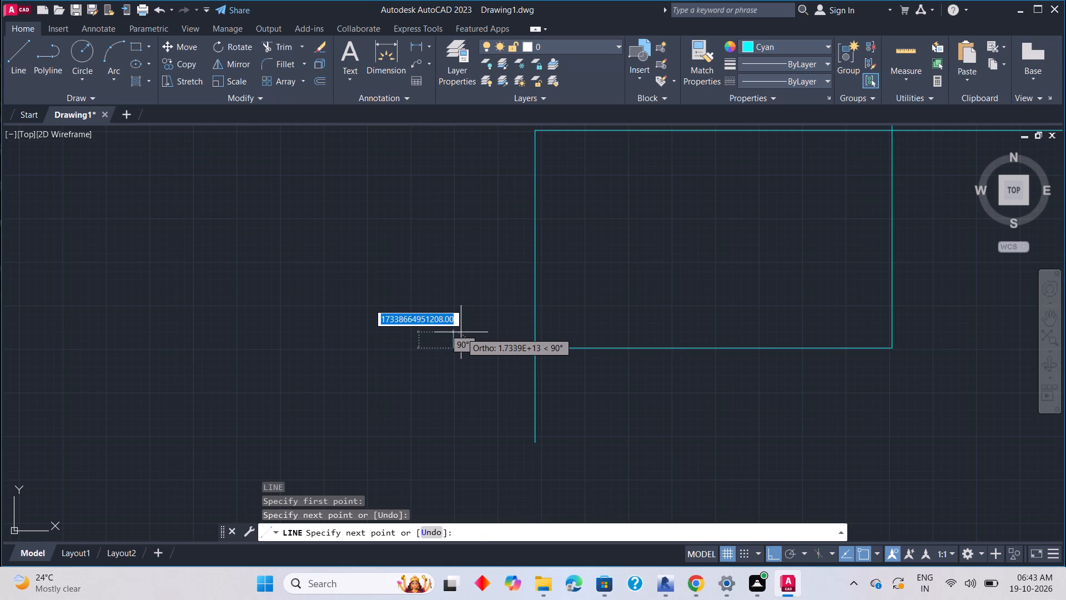
{"action": "left_click", "coordinate": [460, 334]}
{"action": "key", "text": "Escape"}
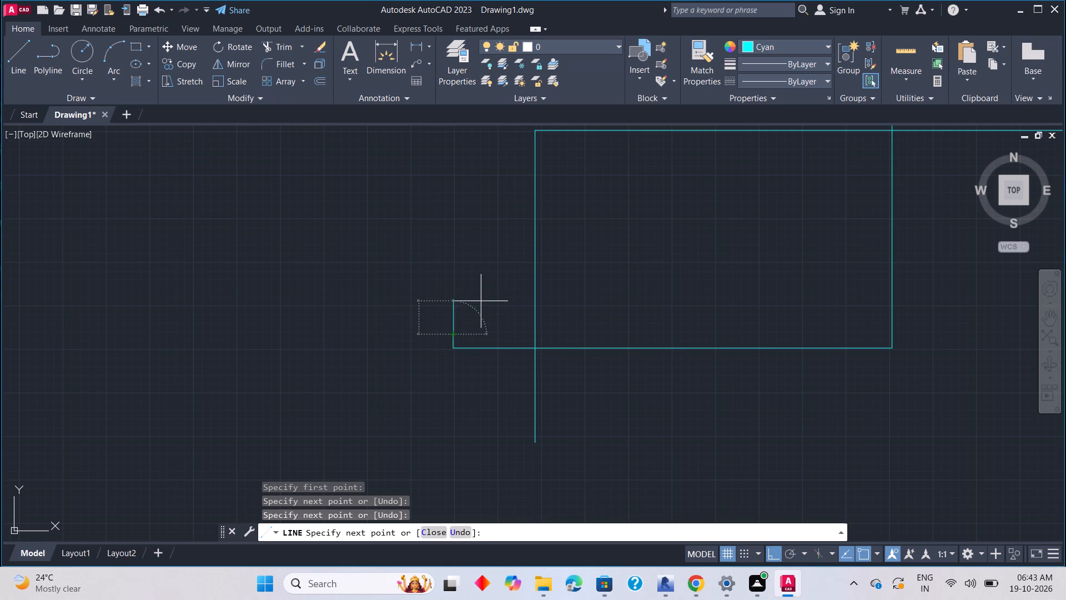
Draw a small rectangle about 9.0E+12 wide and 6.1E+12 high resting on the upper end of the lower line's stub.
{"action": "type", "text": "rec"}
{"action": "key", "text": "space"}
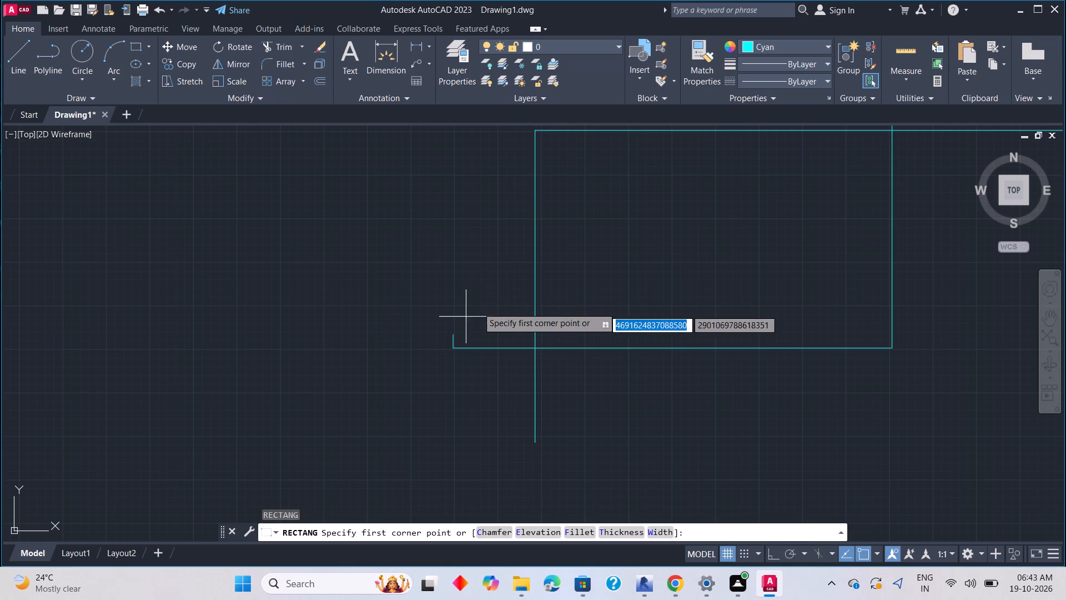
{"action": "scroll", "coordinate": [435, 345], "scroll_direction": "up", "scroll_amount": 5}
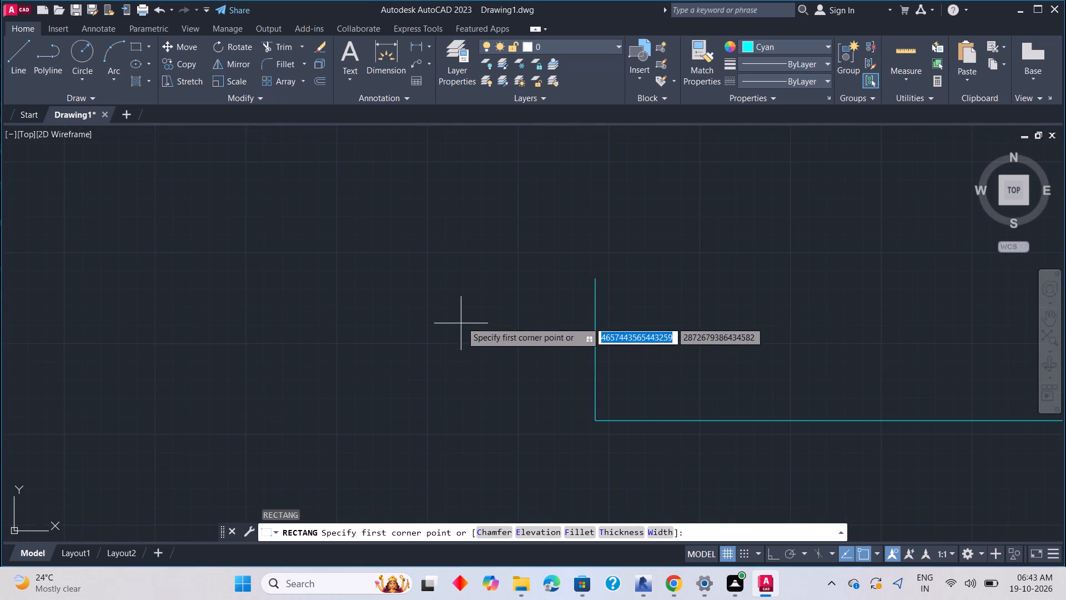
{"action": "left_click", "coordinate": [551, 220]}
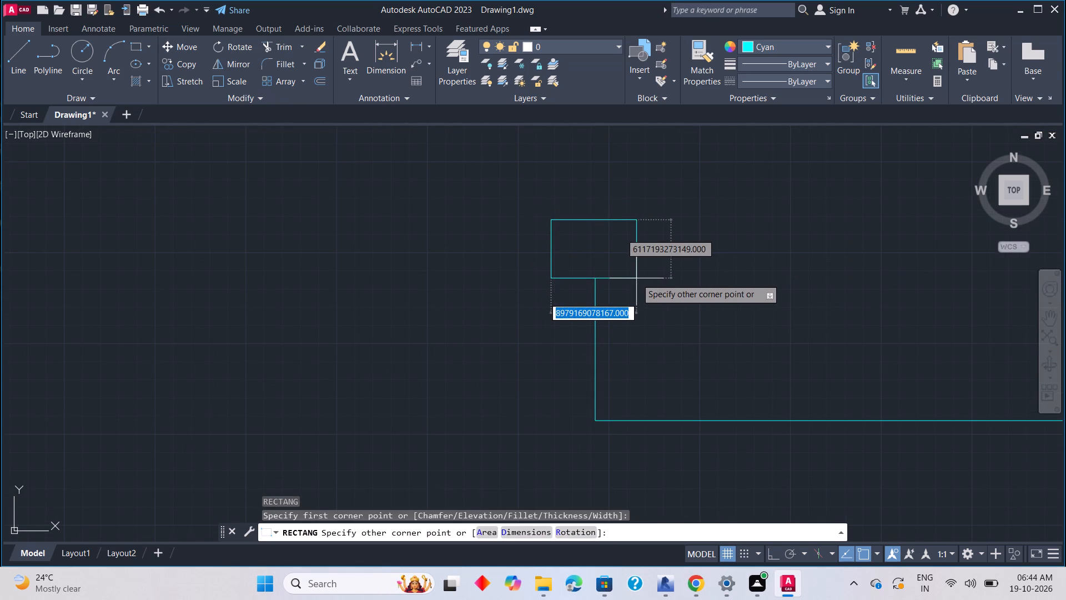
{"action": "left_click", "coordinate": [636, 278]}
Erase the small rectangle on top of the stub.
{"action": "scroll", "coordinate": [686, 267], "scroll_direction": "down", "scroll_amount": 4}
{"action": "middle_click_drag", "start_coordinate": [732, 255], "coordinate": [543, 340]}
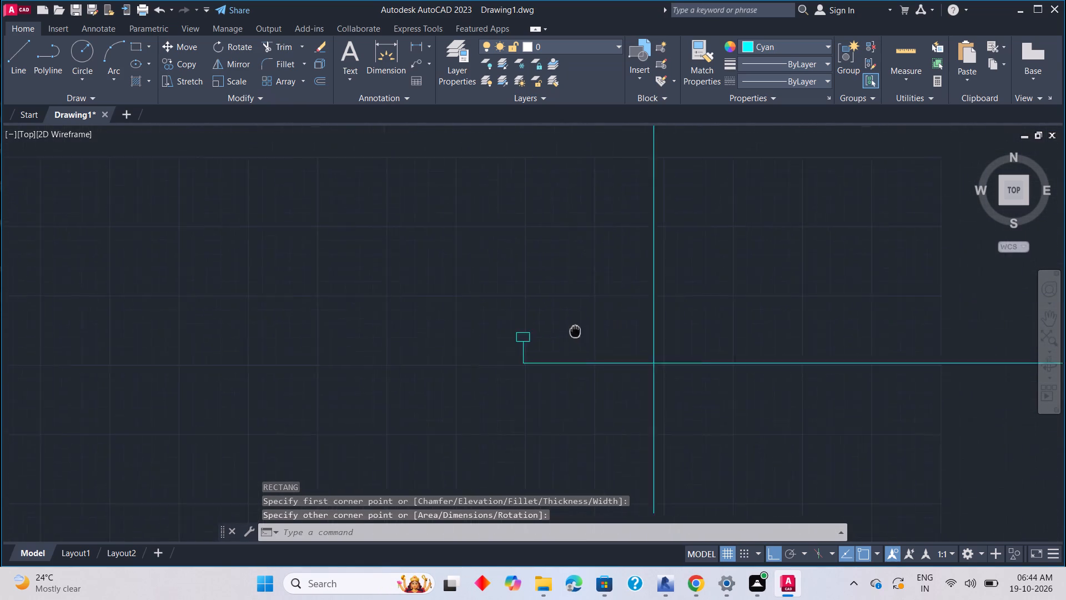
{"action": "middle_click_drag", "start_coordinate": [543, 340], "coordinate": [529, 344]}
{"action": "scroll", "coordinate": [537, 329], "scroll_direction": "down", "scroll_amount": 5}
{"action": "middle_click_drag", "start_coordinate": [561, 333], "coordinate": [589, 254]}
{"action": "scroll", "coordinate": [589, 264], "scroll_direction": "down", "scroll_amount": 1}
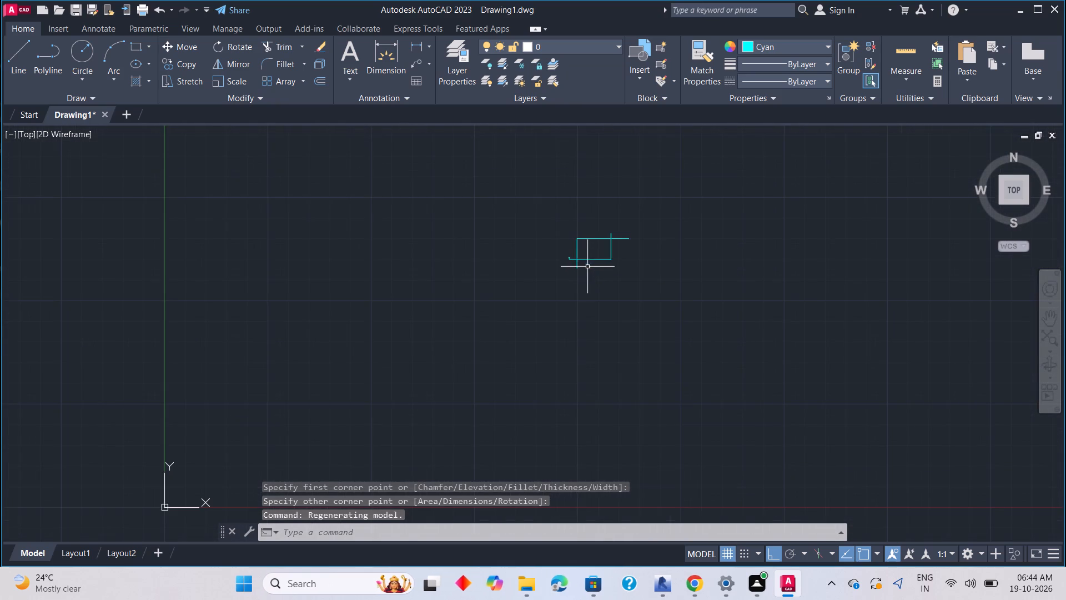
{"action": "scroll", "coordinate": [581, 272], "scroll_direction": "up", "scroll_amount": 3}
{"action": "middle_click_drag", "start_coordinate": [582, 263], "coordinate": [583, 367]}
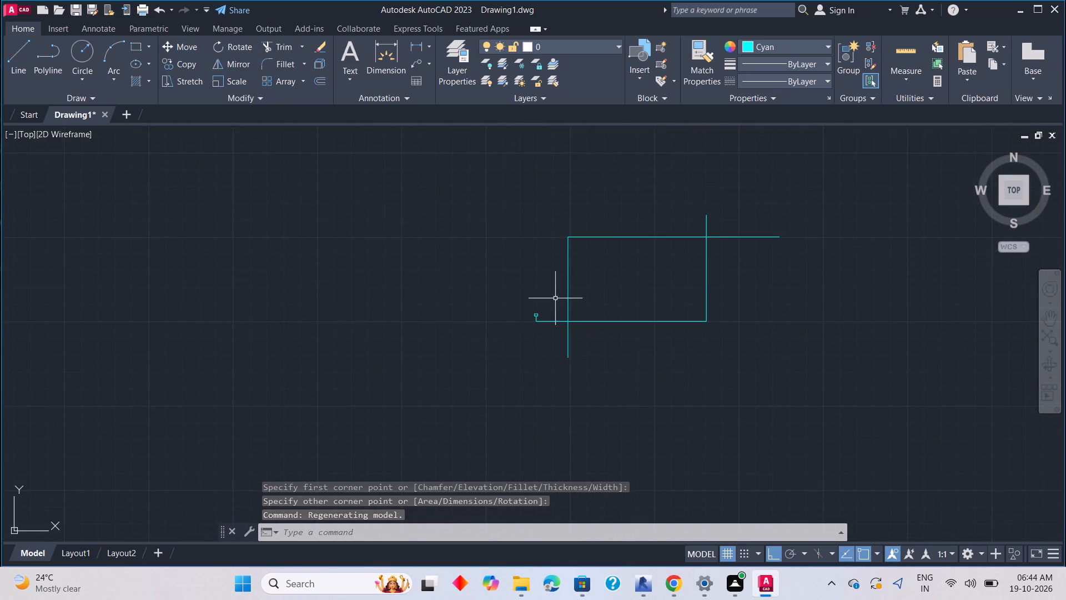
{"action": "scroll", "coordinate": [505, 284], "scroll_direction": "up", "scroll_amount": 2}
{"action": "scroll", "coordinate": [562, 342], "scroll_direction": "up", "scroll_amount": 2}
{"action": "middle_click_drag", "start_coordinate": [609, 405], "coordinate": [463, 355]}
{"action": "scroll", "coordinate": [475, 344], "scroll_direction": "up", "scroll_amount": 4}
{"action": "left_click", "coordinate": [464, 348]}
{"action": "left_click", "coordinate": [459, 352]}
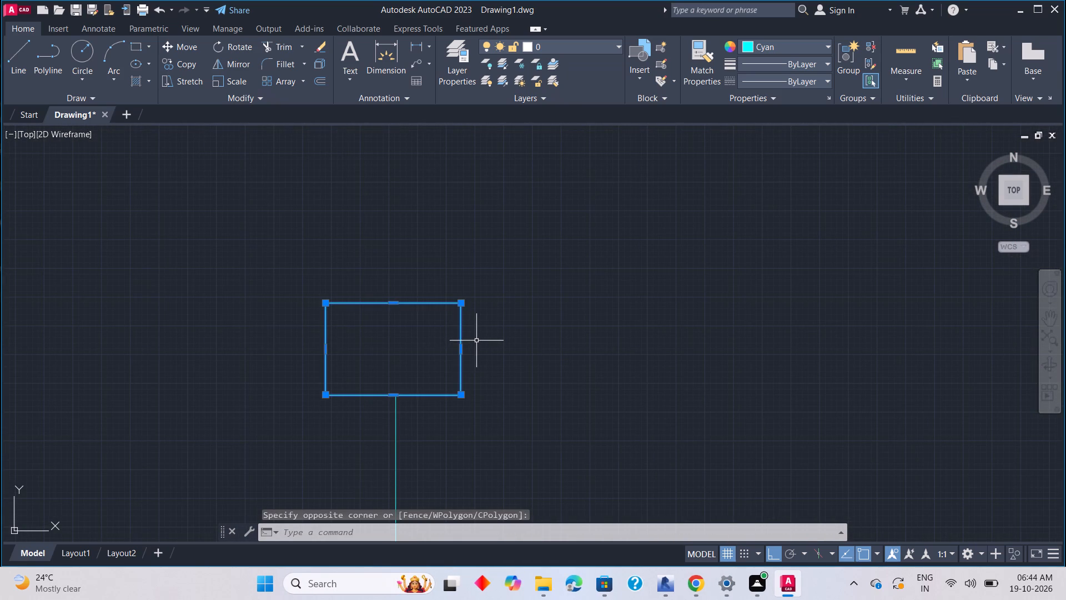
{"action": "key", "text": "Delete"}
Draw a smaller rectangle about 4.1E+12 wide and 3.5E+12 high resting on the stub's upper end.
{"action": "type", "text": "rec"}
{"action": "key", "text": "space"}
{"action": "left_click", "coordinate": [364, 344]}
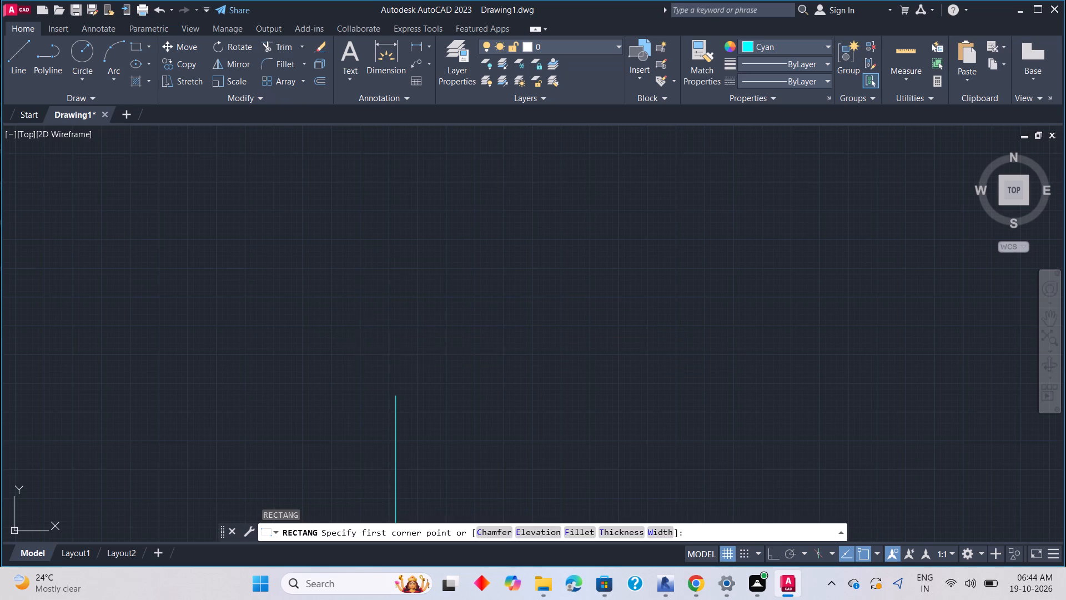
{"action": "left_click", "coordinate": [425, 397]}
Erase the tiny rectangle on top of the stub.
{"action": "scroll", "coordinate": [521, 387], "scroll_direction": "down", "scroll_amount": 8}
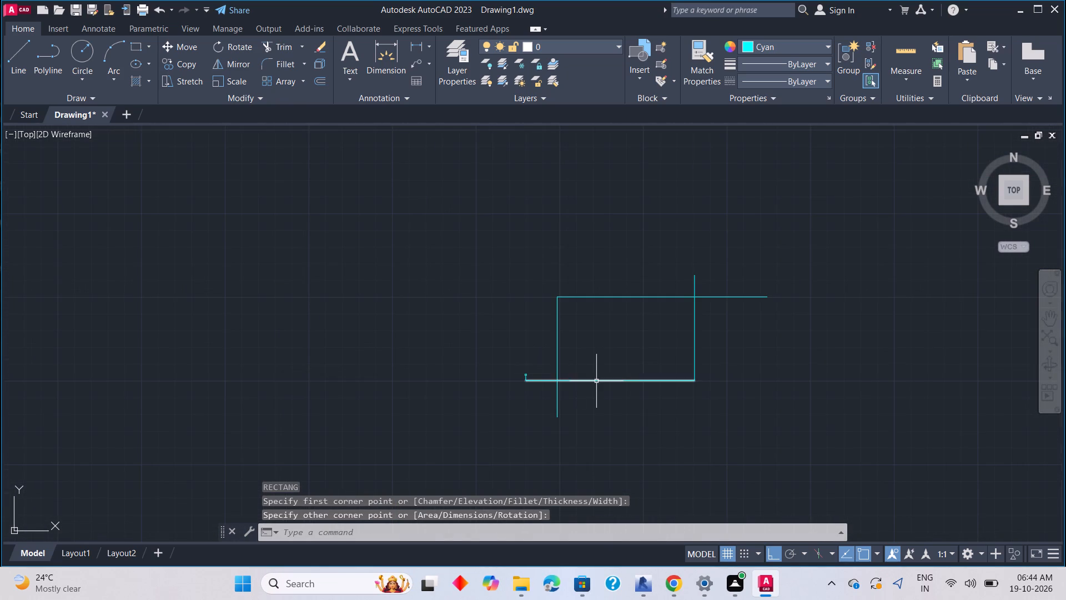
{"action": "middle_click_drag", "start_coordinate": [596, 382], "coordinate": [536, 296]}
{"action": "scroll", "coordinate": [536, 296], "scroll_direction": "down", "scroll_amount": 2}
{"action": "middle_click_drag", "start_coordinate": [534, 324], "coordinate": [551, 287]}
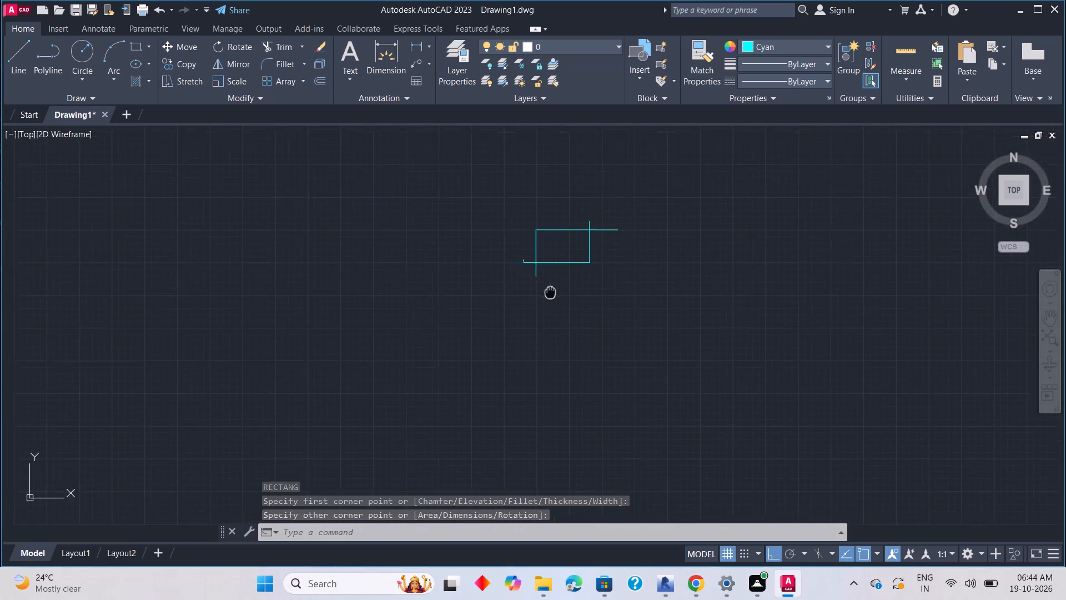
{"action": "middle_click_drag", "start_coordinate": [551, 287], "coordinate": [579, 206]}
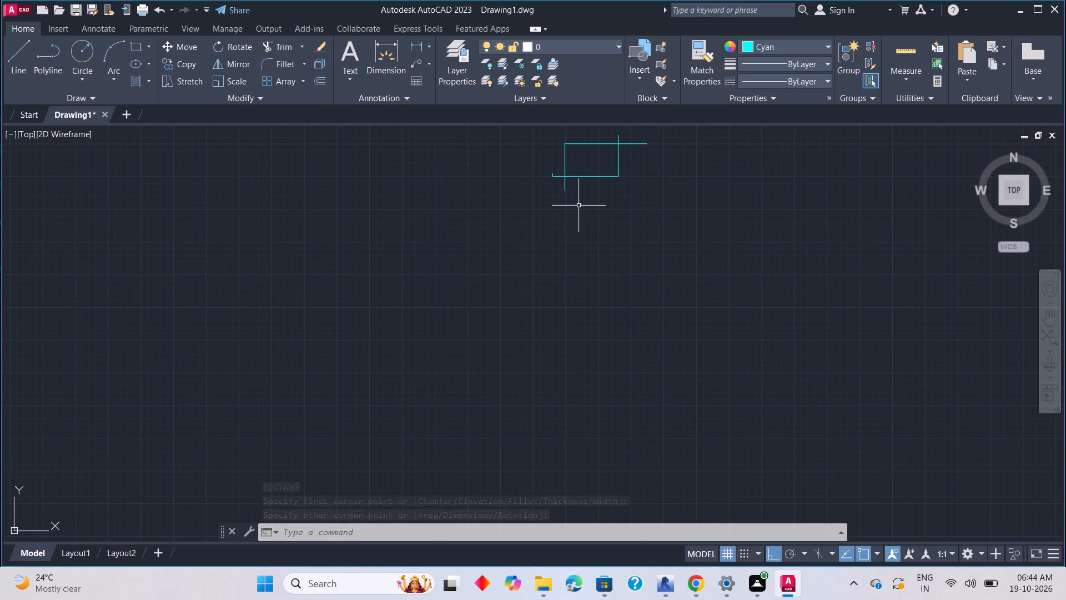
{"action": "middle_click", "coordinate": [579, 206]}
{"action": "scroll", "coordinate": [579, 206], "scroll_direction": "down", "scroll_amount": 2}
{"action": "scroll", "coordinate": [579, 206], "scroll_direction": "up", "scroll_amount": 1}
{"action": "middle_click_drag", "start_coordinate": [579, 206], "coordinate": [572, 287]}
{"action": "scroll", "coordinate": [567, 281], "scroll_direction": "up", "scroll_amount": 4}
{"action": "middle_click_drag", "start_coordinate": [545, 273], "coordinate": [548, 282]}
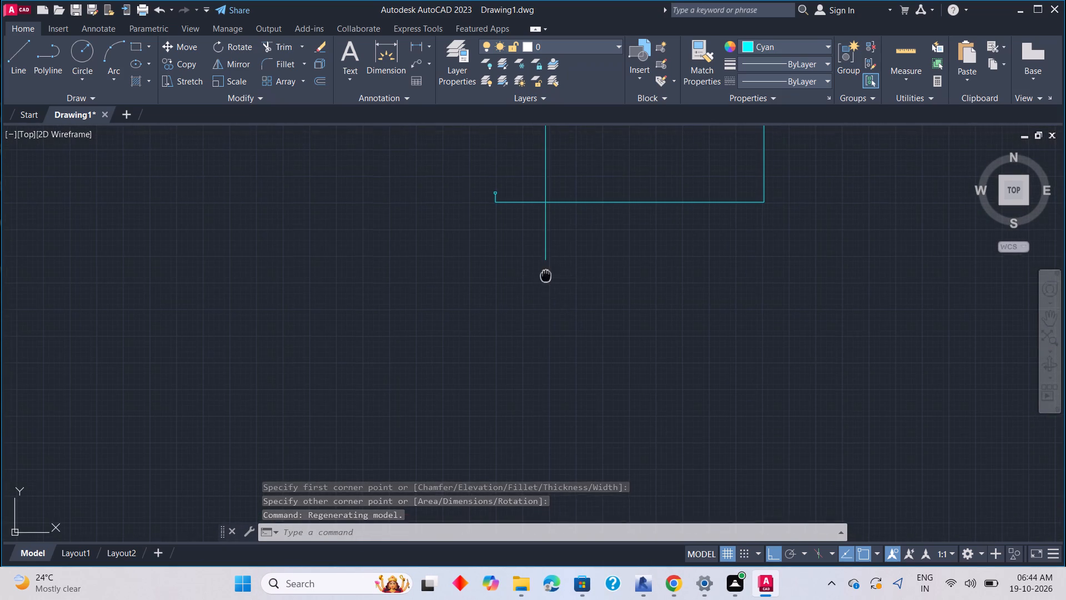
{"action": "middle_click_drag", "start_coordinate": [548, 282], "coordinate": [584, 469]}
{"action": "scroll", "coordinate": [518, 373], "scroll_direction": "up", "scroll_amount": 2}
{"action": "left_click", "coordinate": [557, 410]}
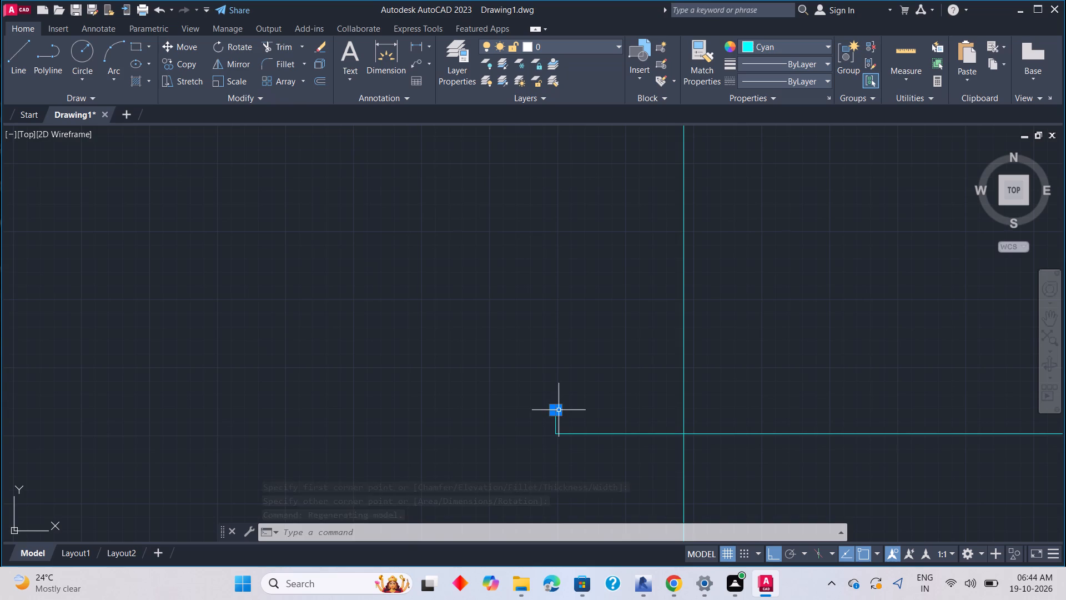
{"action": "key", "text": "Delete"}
Draw a larger rectangle about 3.5E+13 wide and 2.3E+13 high around the stub's upper end.
{"action": "type", "text": "rec"}
{"action": "key", "text": "space"}
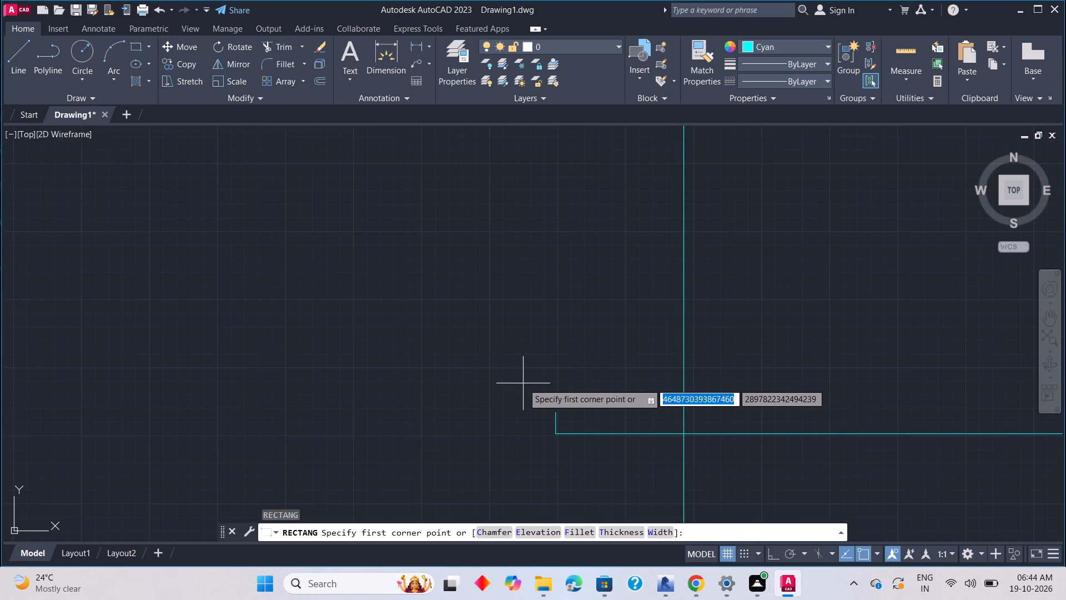
{"action": "left_click", "coordinate": [529, 379]}
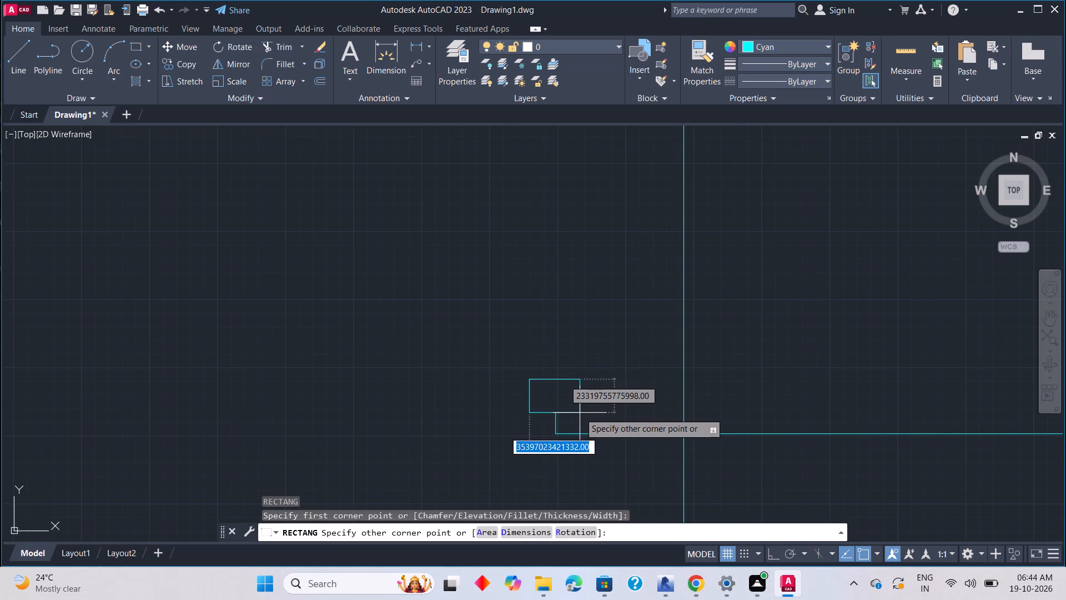
{"action": "left_click", "coordinate": [580, 414]}
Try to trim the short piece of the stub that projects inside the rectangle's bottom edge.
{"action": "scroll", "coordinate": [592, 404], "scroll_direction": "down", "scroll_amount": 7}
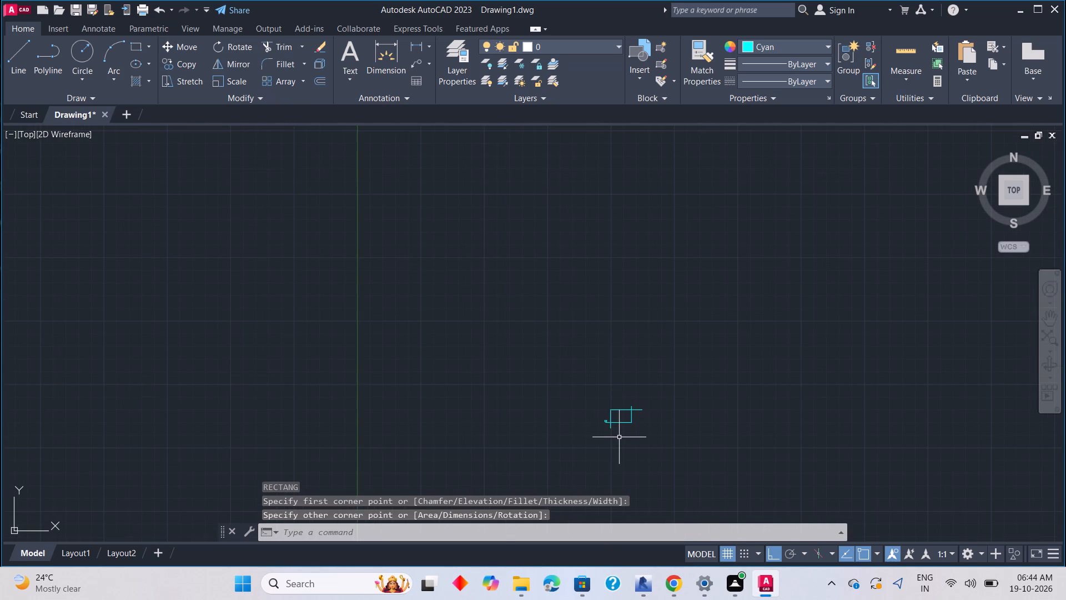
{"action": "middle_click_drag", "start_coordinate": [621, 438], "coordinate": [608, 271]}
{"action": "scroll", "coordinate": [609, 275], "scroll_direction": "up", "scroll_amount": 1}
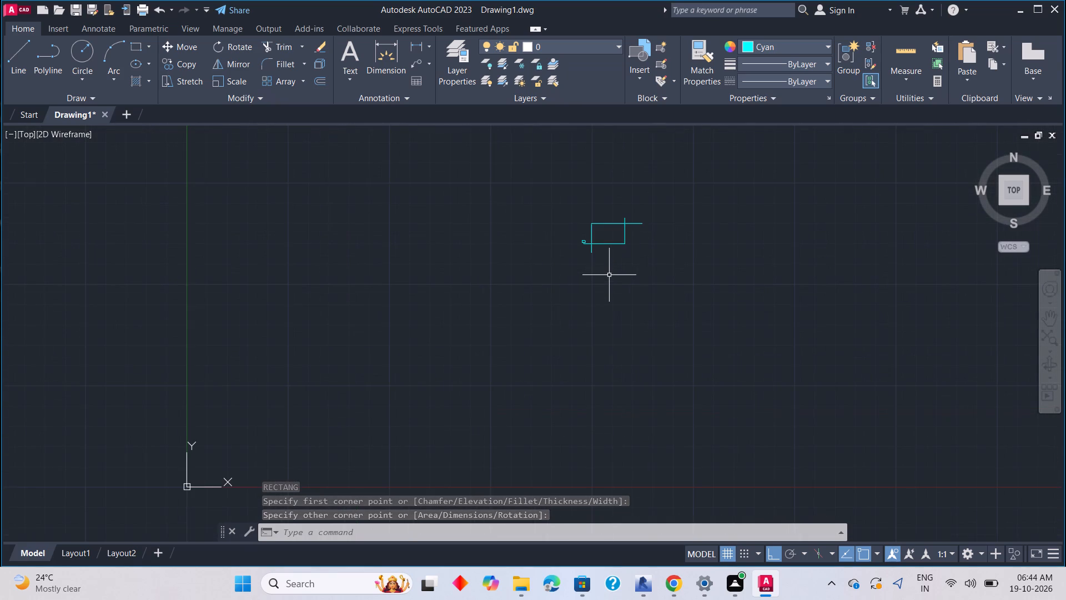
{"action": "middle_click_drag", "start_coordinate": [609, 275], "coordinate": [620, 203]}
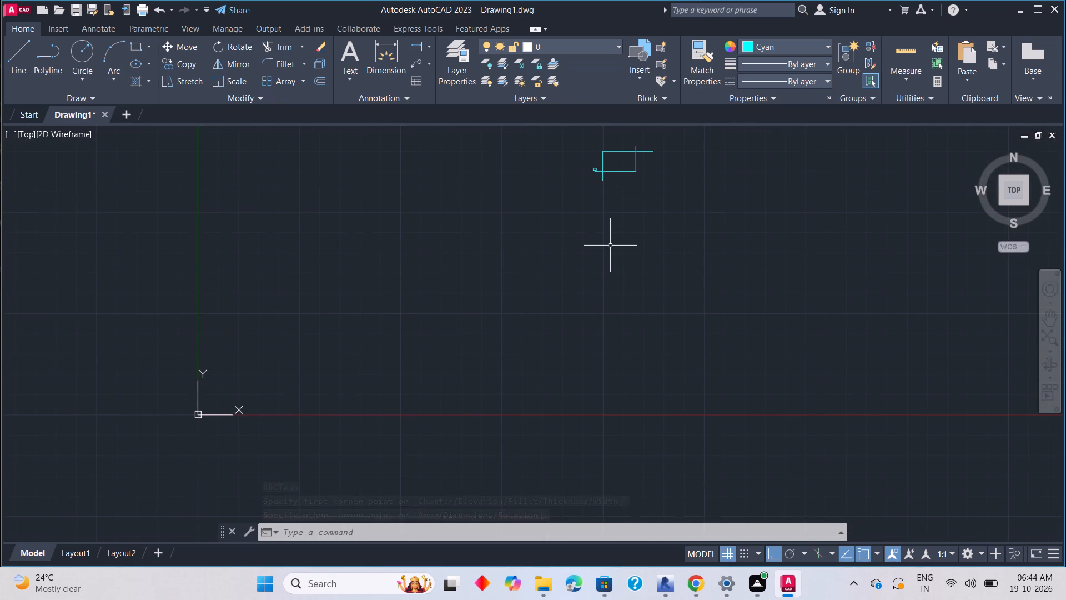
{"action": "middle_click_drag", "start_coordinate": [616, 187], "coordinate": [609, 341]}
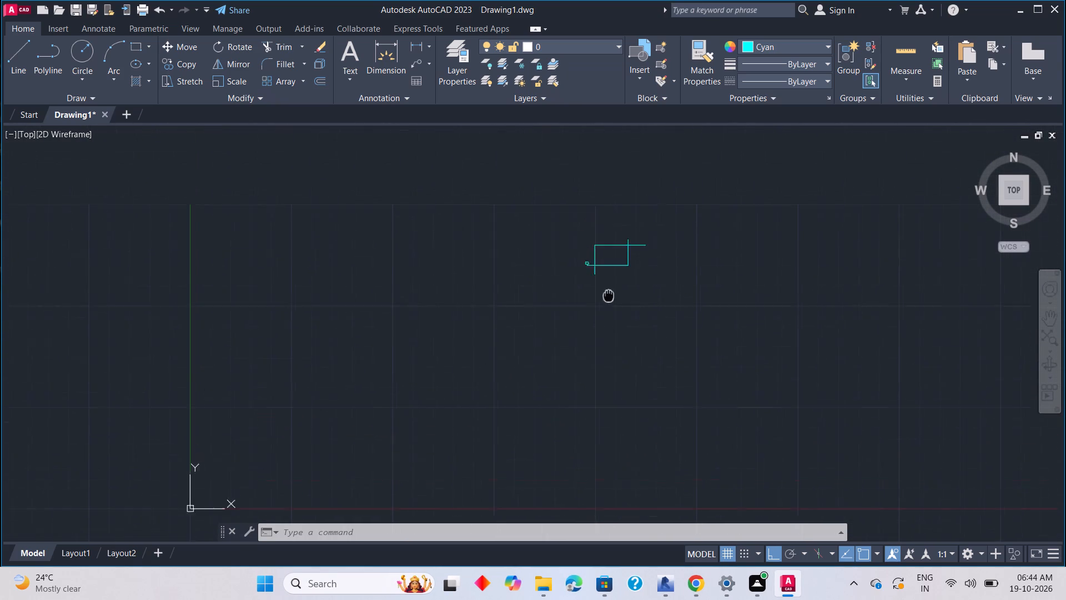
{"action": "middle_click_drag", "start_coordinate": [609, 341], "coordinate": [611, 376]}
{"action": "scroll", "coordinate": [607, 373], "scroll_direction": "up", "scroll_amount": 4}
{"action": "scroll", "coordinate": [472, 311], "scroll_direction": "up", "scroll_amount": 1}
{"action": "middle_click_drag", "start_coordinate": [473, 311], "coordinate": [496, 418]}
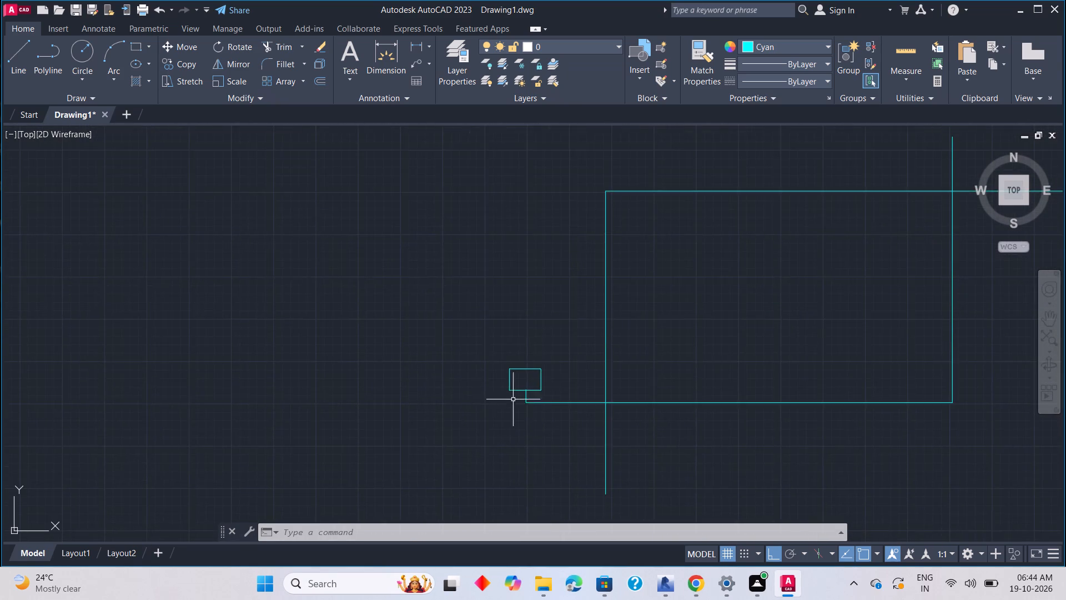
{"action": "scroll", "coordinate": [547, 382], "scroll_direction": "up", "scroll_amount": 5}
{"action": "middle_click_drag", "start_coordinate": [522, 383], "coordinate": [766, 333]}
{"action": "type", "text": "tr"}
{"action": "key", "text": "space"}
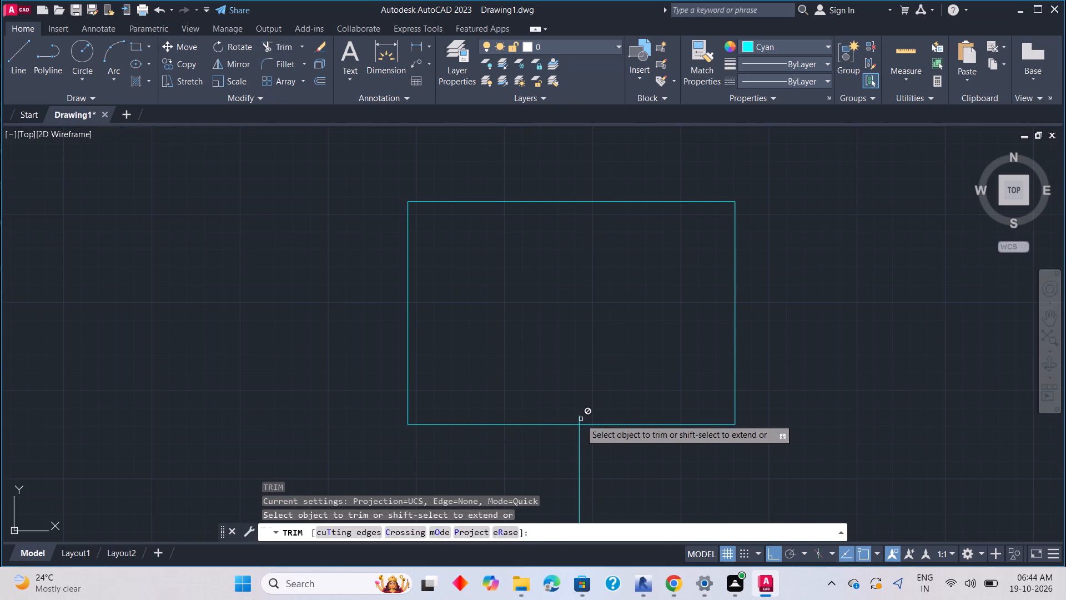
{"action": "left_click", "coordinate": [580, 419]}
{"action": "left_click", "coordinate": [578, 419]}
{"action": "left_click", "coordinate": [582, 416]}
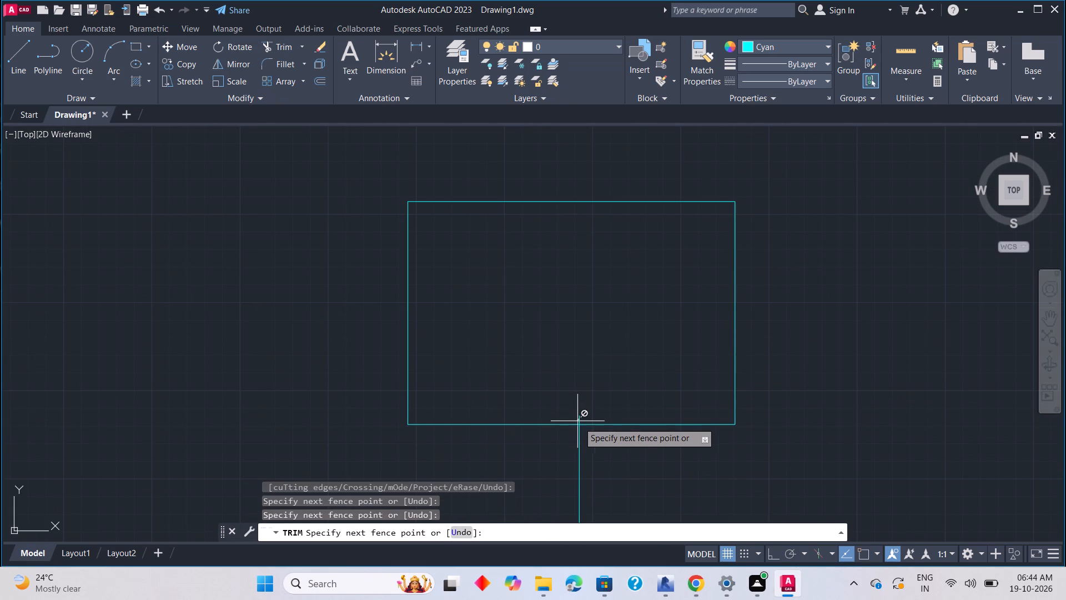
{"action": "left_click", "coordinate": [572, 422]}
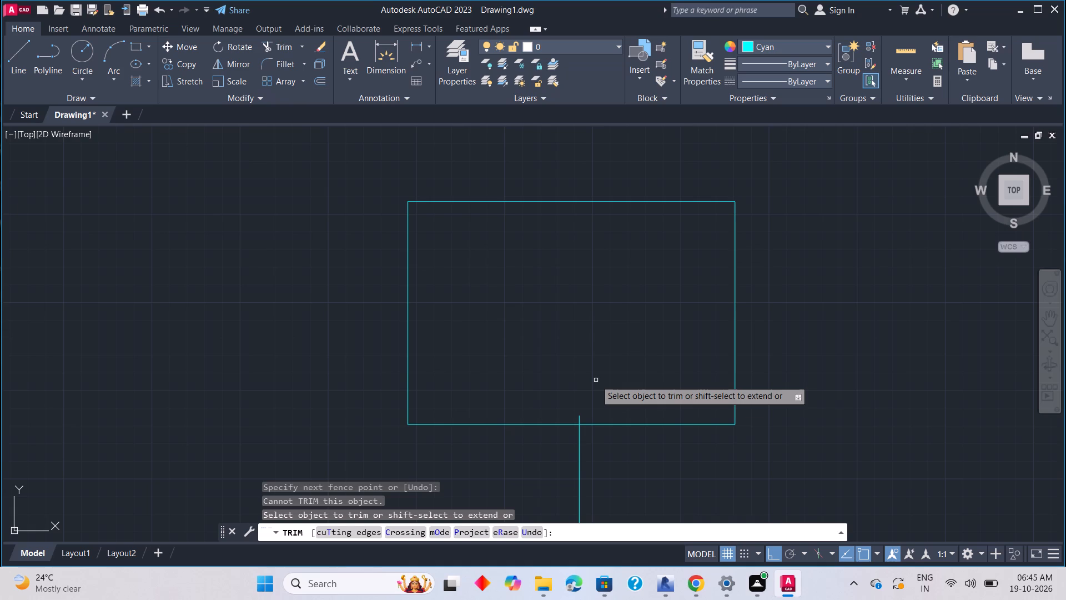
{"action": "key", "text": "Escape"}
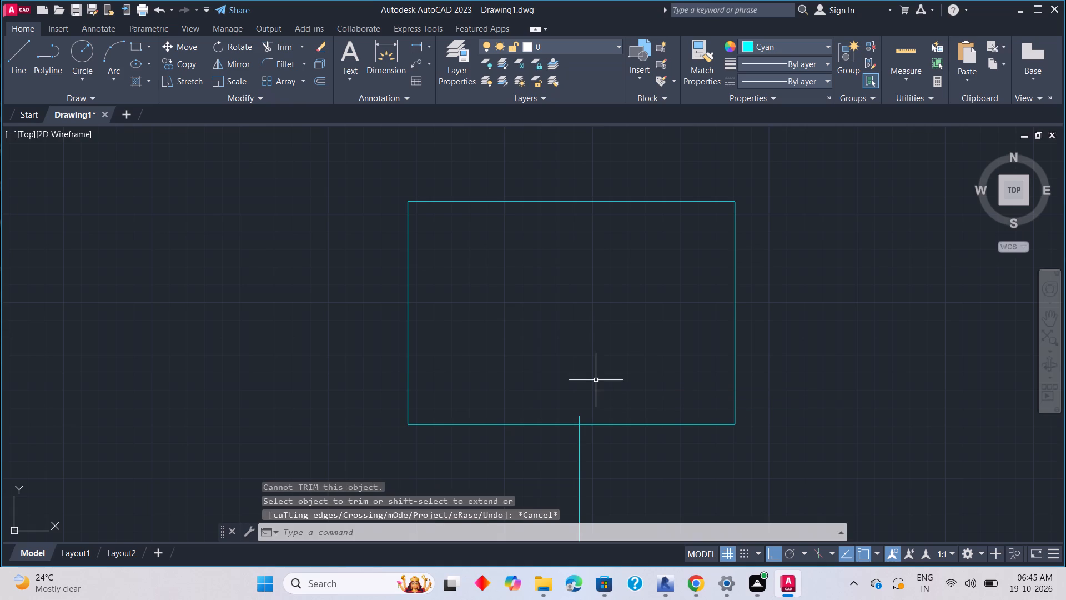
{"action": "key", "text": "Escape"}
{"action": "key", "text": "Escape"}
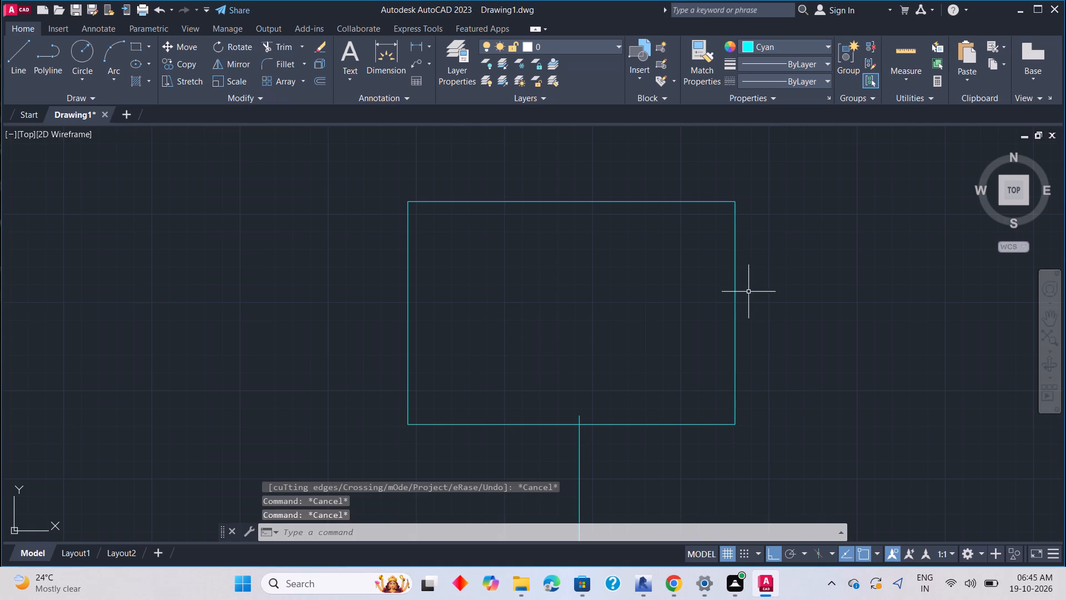
Move the rectangle straight up about 9.7E+11 so its bottom edge meets the stub's upper end.
{"action": "left_click", "coordinate": [736, 313]}
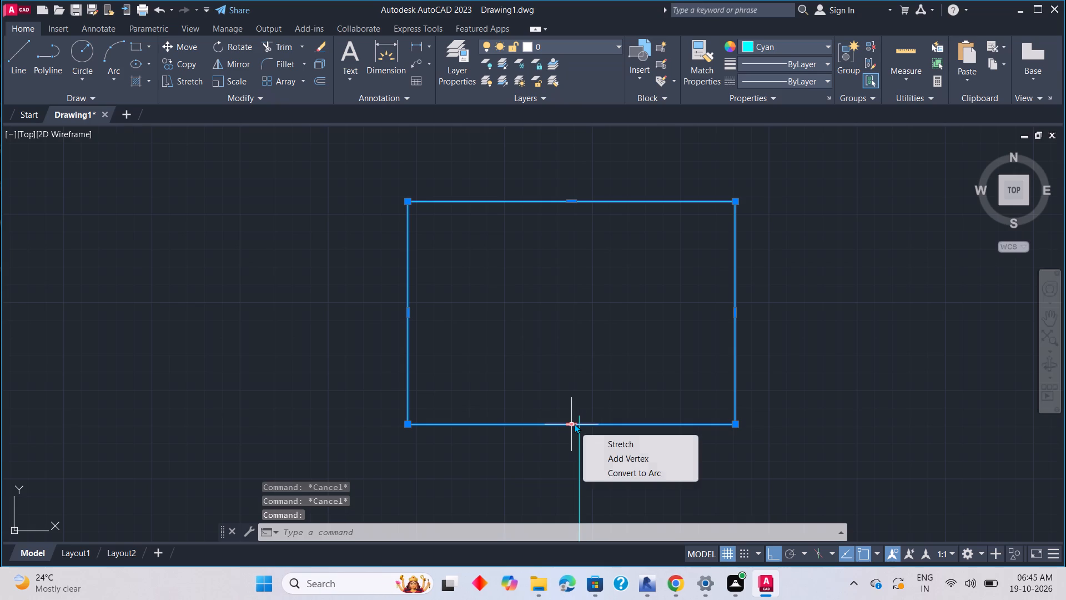
{"action": "right_click", "coordinate": [742, 508]}
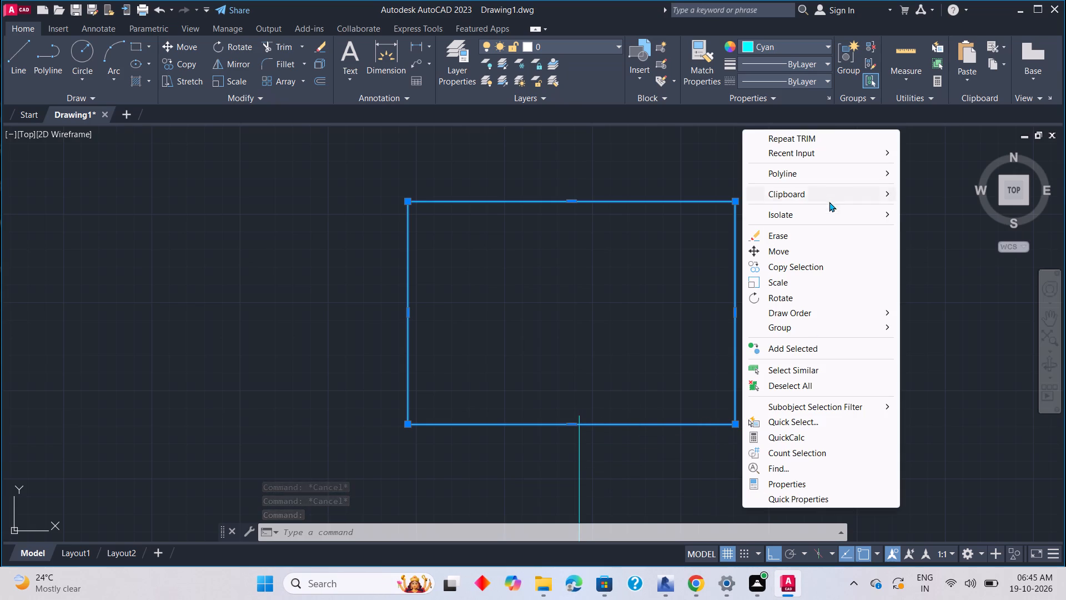
{"action": "left_click", "coordinate": [813, 250]}
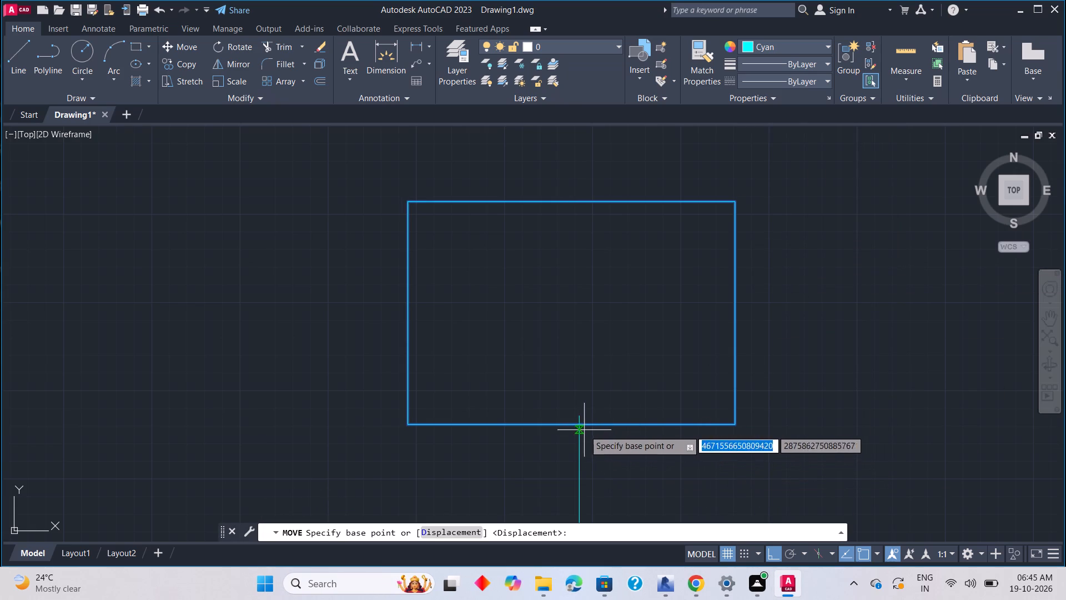
{"action": "left_click", "coordinate": [579, 425]}
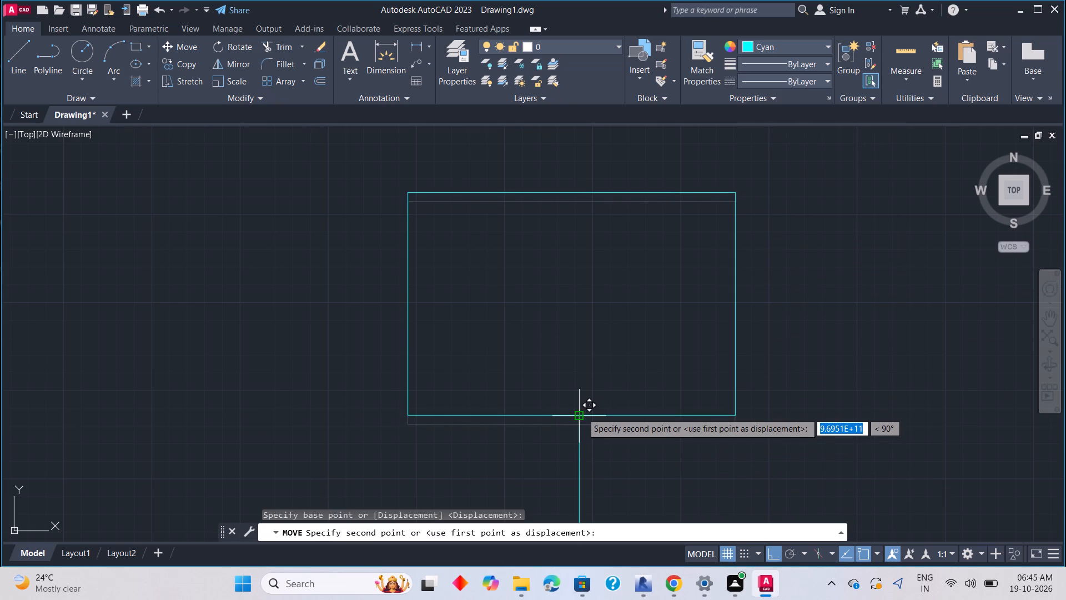
{"action": "left_click", "coordinate": [582, 413]}
{"action": "key", "text": "Escape"}
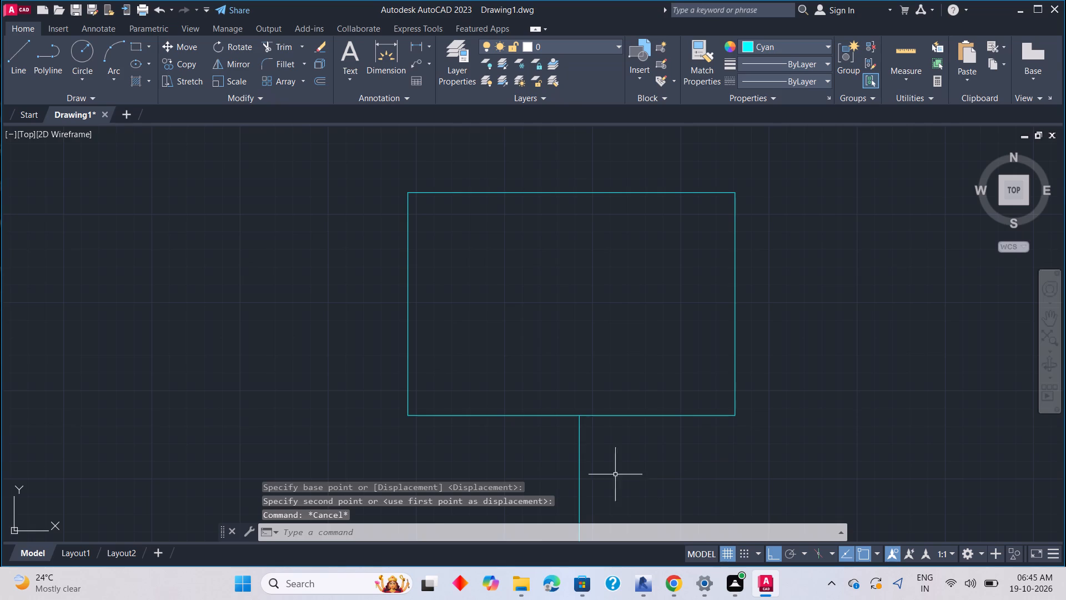
Erase the duplicate vertical stub line between the rectangle and the lower horizontal line.
{"action": "left_click", "coordinate": [581, 454]}
{"action": "scroll", "coordinate": [682, 514], "scroll_direction": "down", "scroll_amount": 2}
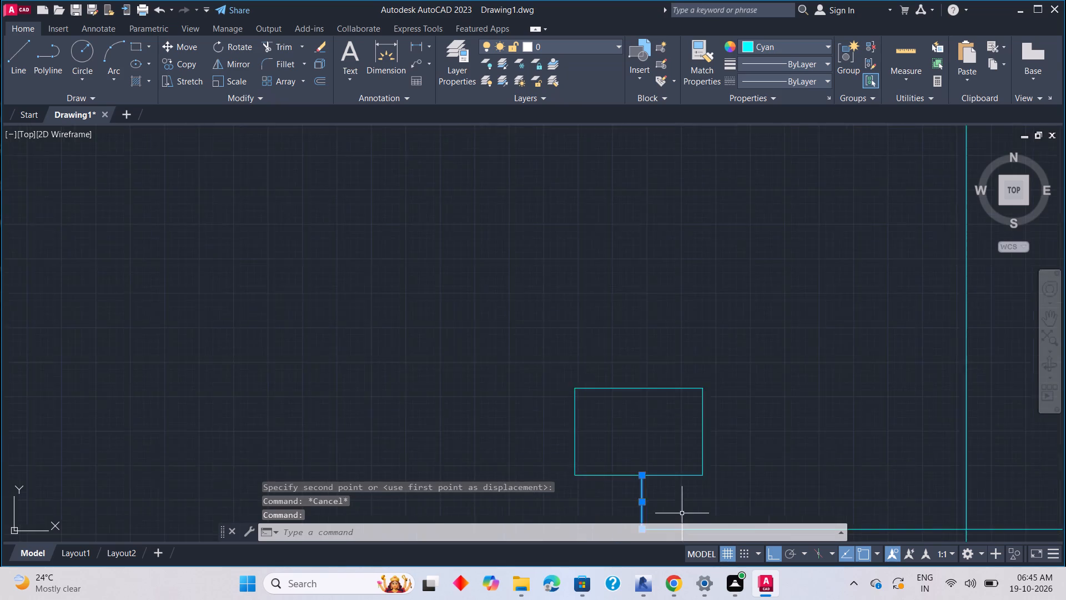
{"action": "scroll", "coordinate": [684, 509], "scroll_direction": "down", "scroll_amount": 1}
{"action": "middle_click_drag", "start_coordinate": [697, 486], "coordinate": [703, 453]}
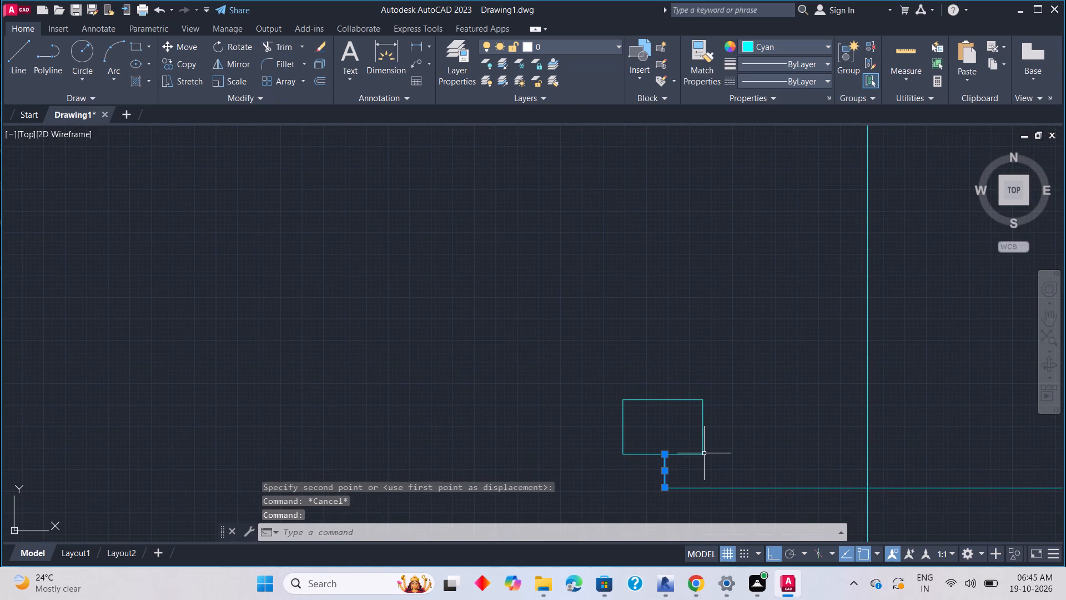
{"action": "key", "text": "Delete"}
{"action": "scroll", "coordinate": [689, 478], "scroll_direction": "up", "scroll_amount": 2}
{"action": "scroll", "coordinate": [688, 479], "scroll_direction": "down", "scroll_amount": 2}
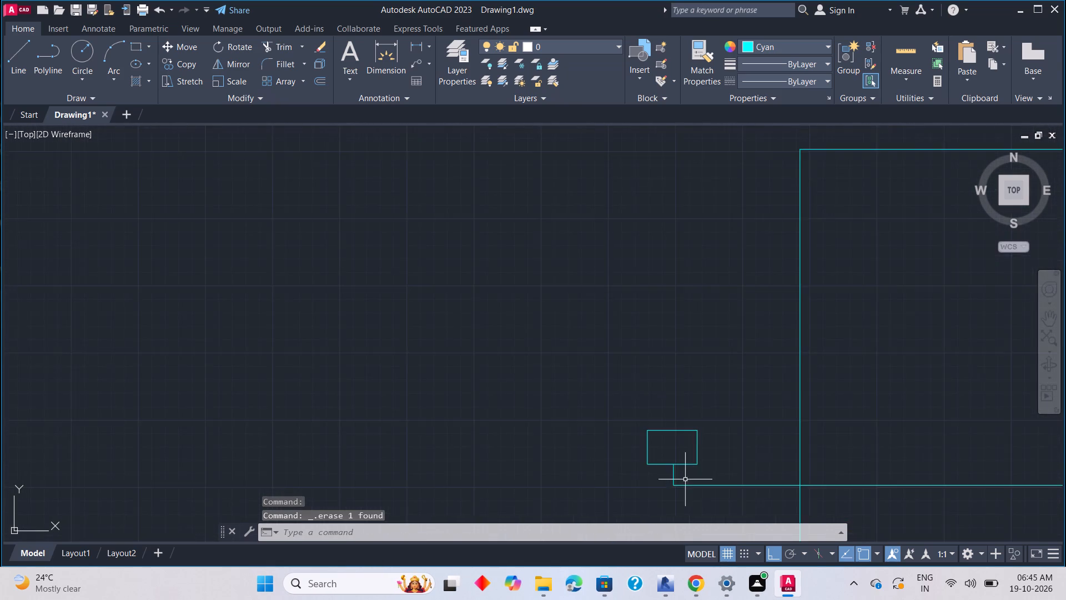
{"action": "scroll", "coordinate": [685, 479], "scroll_direction": "down", "scroll_amount": 2}
{"action": "key", "text": "Delete"}
{"action": "key", "text": "Delete"}
{"action": "key", "text": "Delete"}
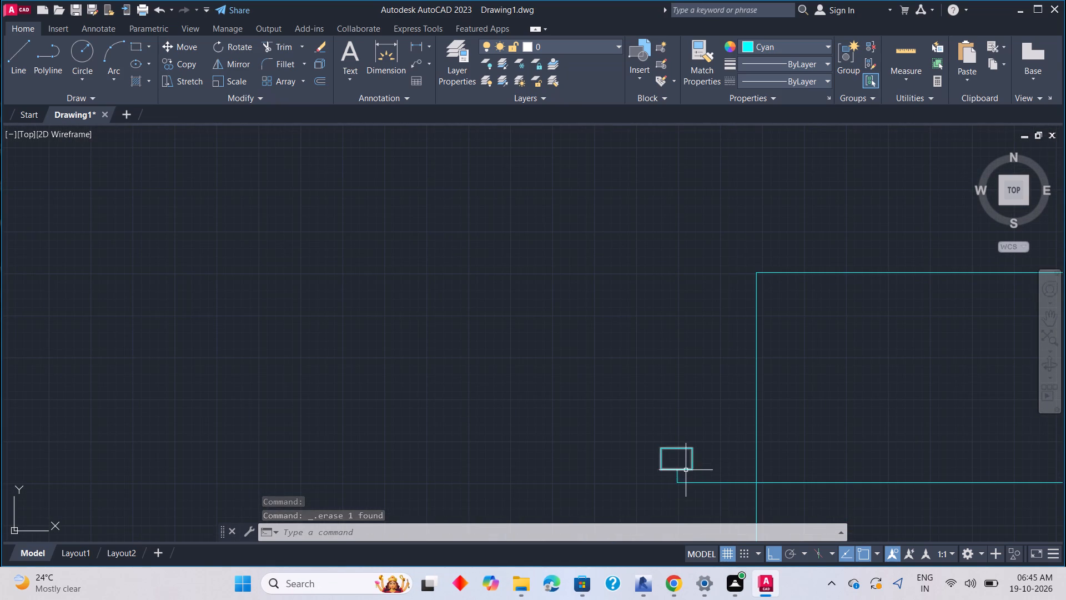
{"action": "key", "text": "Delete"}
{"action": "key", "text": "Delete"}
{"action": "key", "text": "Delete"}
{"action": "scroll", "coordinate": [927, 456], "scroll_direction": "down", "scroll_amount": 3}
{"action": "middle_click_drag", "start_coordinate": [925, 451], "coordinate": [633, 450]}
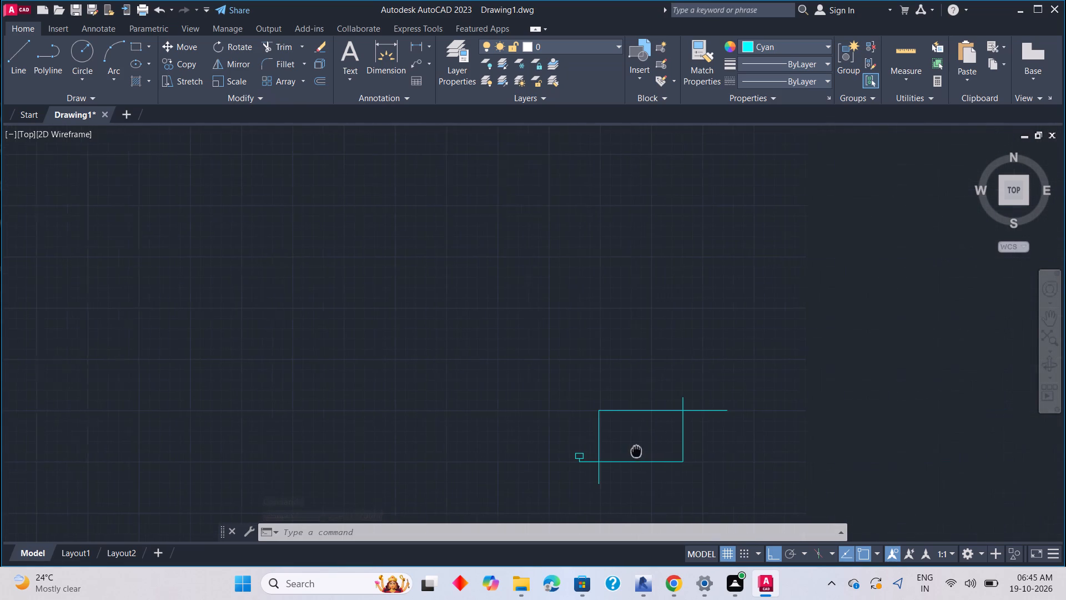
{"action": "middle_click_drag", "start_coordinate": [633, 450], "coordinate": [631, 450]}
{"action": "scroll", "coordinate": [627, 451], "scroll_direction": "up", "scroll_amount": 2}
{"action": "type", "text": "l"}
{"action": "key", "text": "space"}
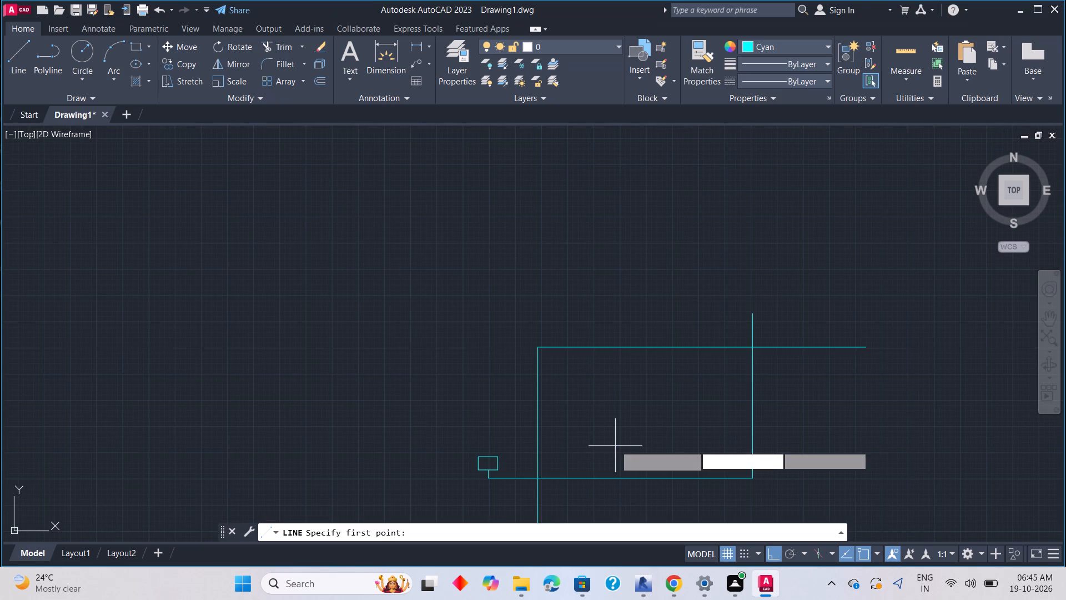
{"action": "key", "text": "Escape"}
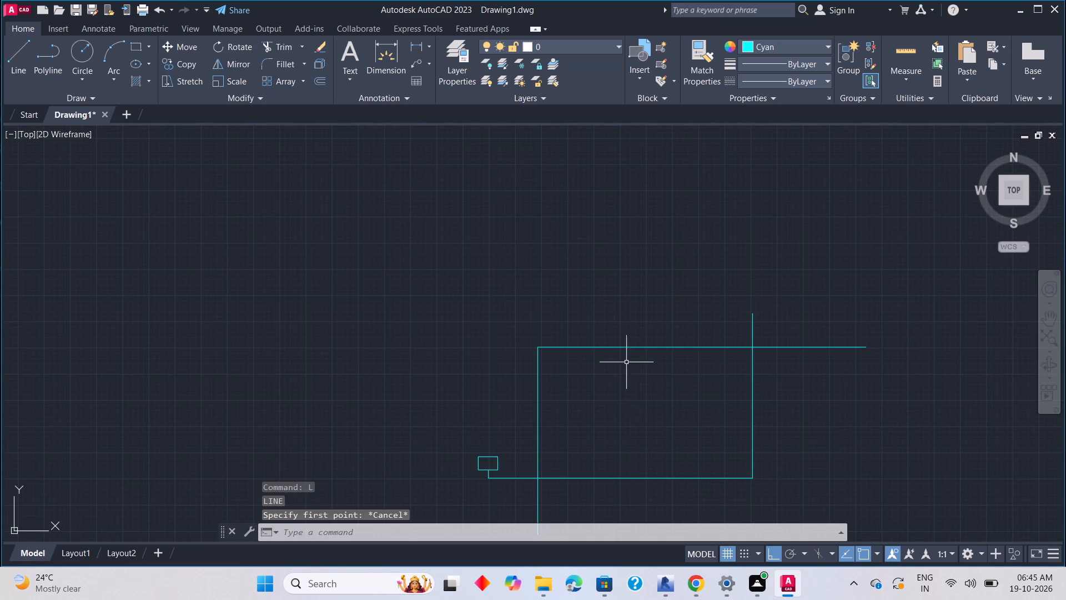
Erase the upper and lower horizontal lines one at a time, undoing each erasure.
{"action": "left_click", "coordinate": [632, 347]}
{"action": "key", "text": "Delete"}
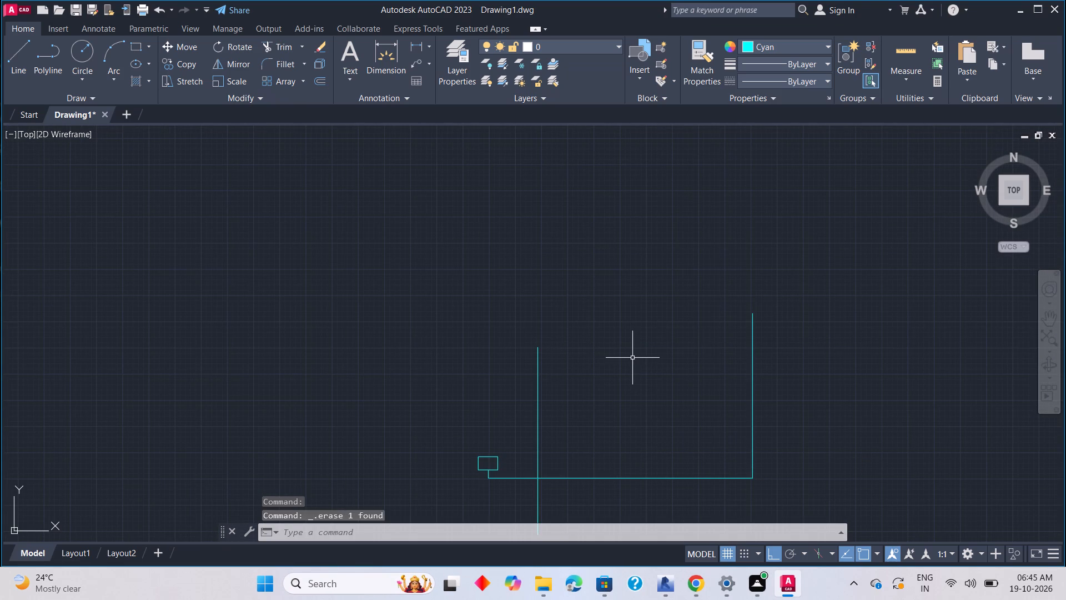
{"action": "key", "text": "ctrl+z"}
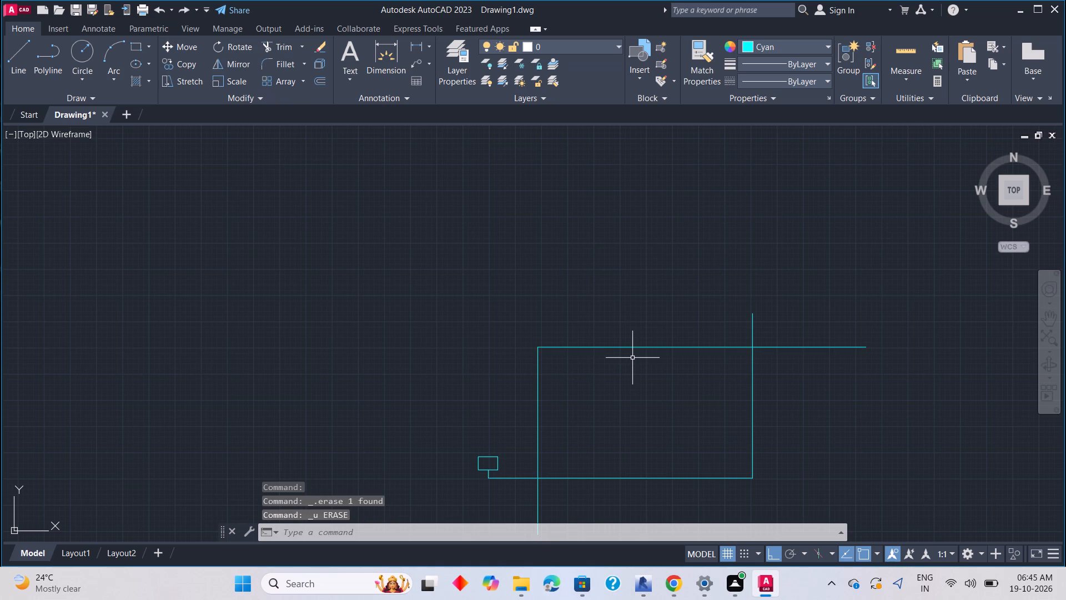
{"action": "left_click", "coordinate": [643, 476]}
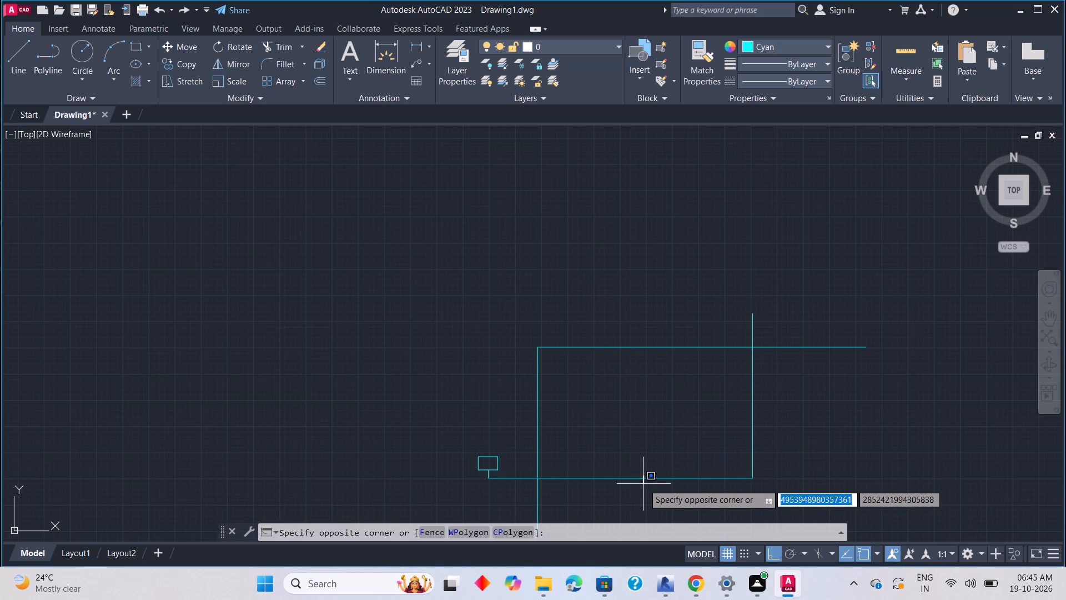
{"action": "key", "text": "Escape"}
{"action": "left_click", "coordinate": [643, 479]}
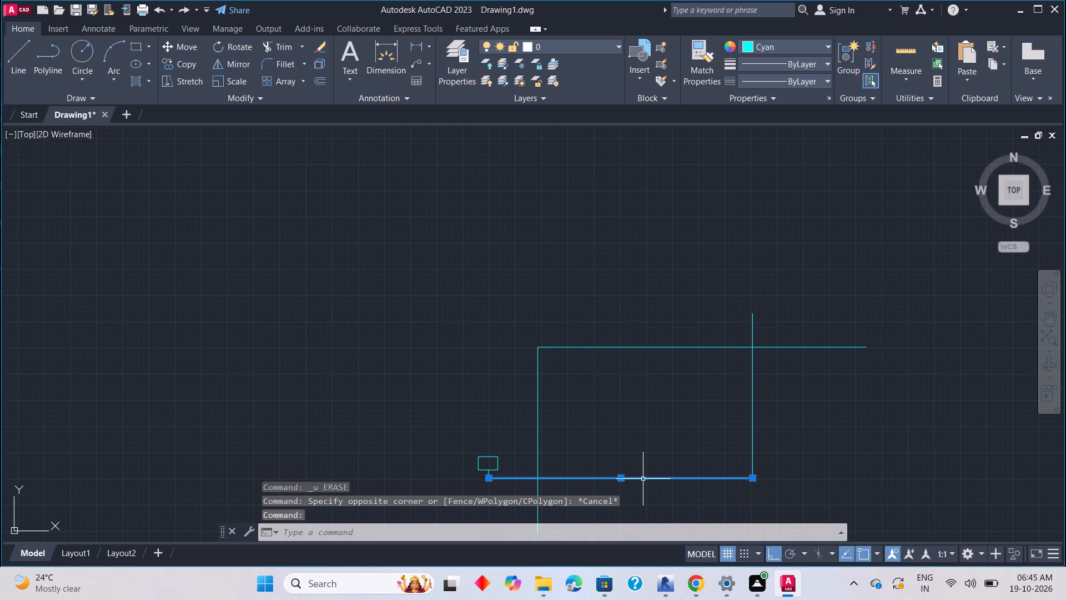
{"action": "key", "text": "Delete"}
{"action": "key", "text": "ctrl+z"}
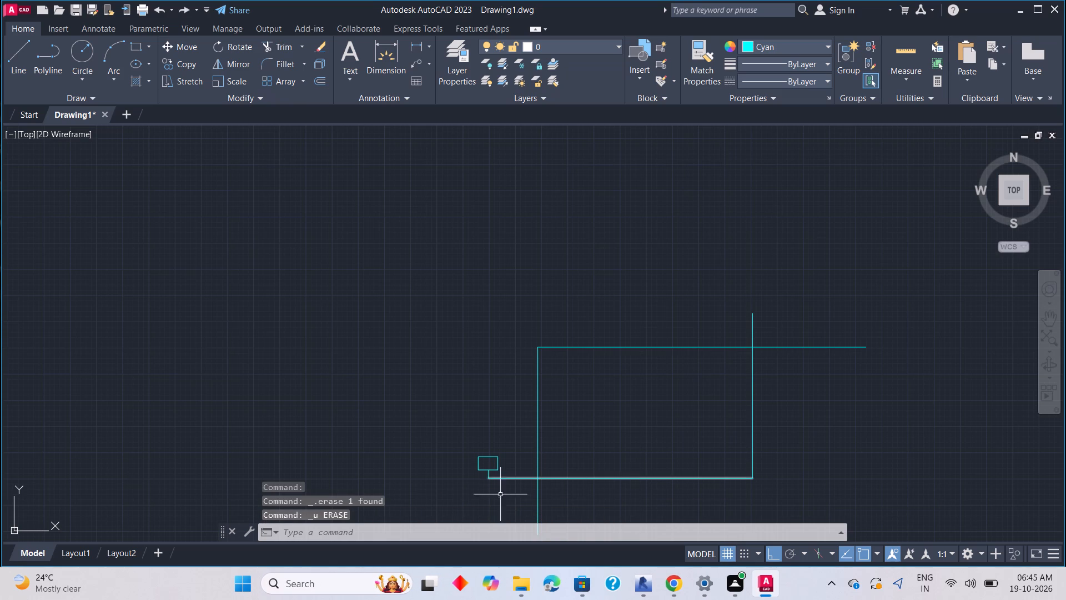
Erase the duplicate vertical stub line between the small rectangle and the lower horizontal line.
{"action": "scroll", "coordinate": [486, 478], "scroll_direction": "up", "scroll_amount": 7}
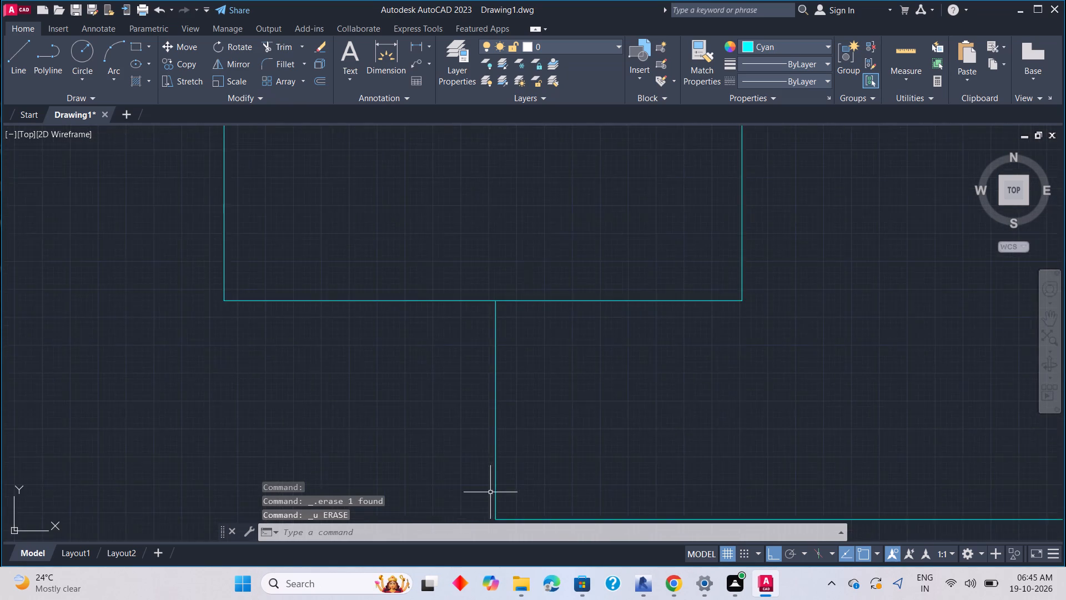
{"action": "scroll", "coordinate": [490, 496], "scroll_direction": "up", "scroll_amount": 2}
{"action": "left_click", "coordinate": [502, 487]}
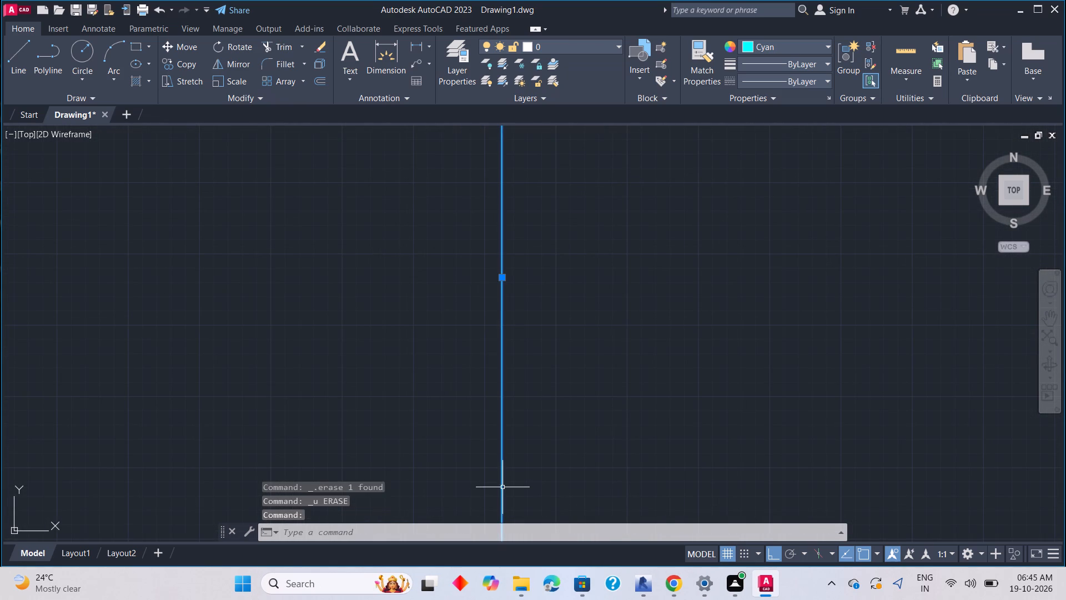
{"action": "key", "text": "Delete"}
{"action": "key", "text": "Delete"}
Erase the duplicate lines overlapping the long vertical line at the right end of the lower horizontal line.
{"action": "scroll", "coordinate": [503, 484], "scroll_direction": "down", "scroll_amount": 5}
{"action": "middle_click_drag", "start_coordinate": [705, 480], "coordinate": [0, 533]}
{"action": "scroll", "coordinate": [575, 469], "scroll_direction": "down", "scroll_amount": 5}
{"action": "scroll", "coordinate": [685, 441], "scroll_direction": "up", "scroll_amount": 1}
{"action": "scroll", "coordinate": [678, 447], "scroll_direction": "down", "scroll_amount": 1}
{"action": "scroll", "coordinate": [678, 447], "scroll_direction": "up", "scroll_amount": 1}
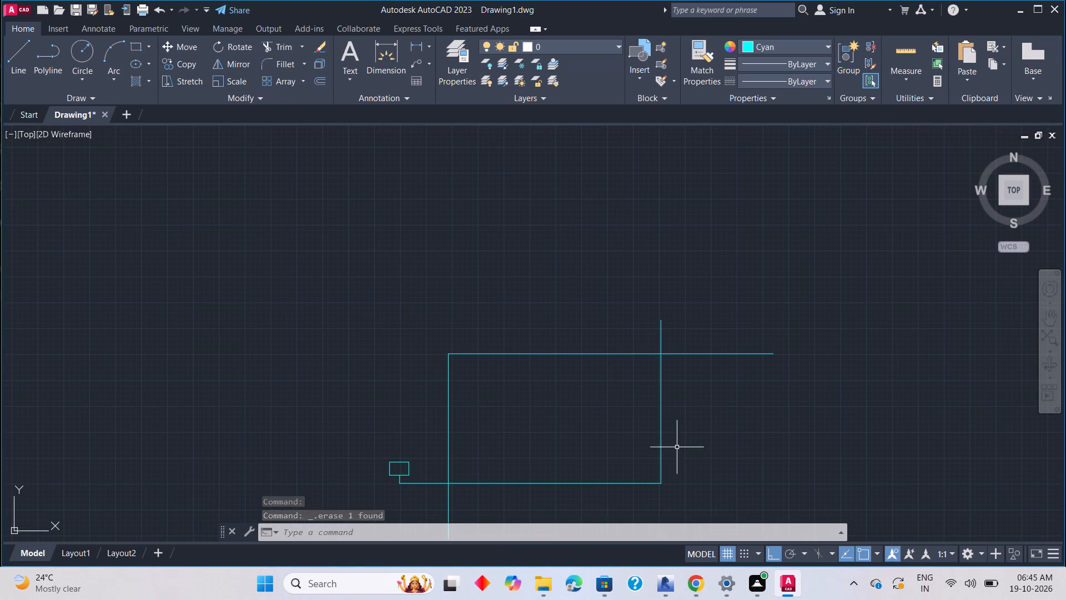
{"action": "left_click", "coordinate": [660, 452]}
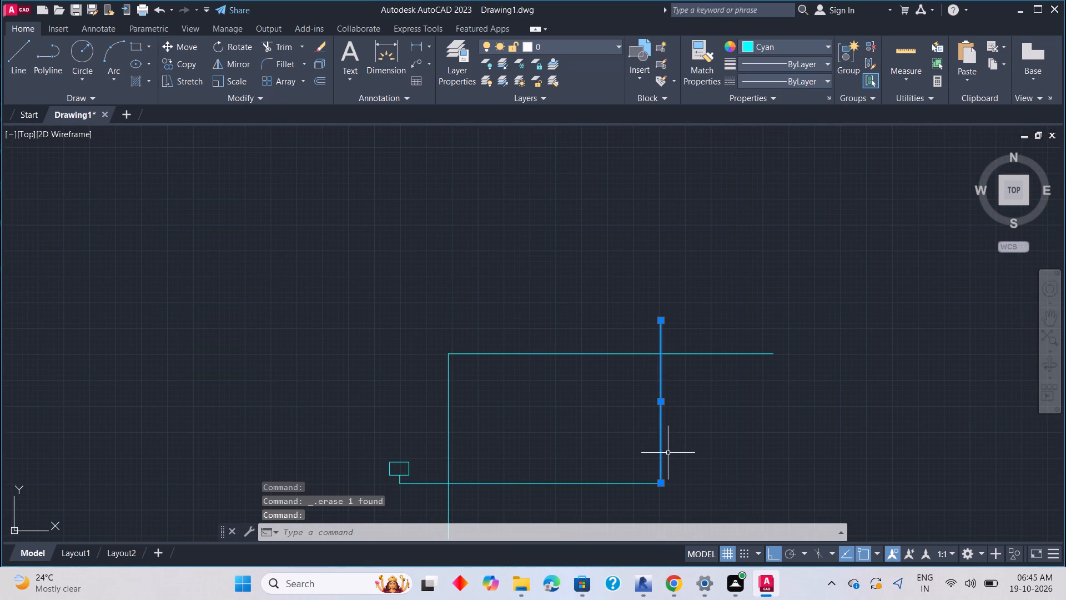
{"action": "key", "text": "Delete"}
{"action": "left_click", "coordinate": [662, 454]}
{"action": "key", "text": "Delete"}
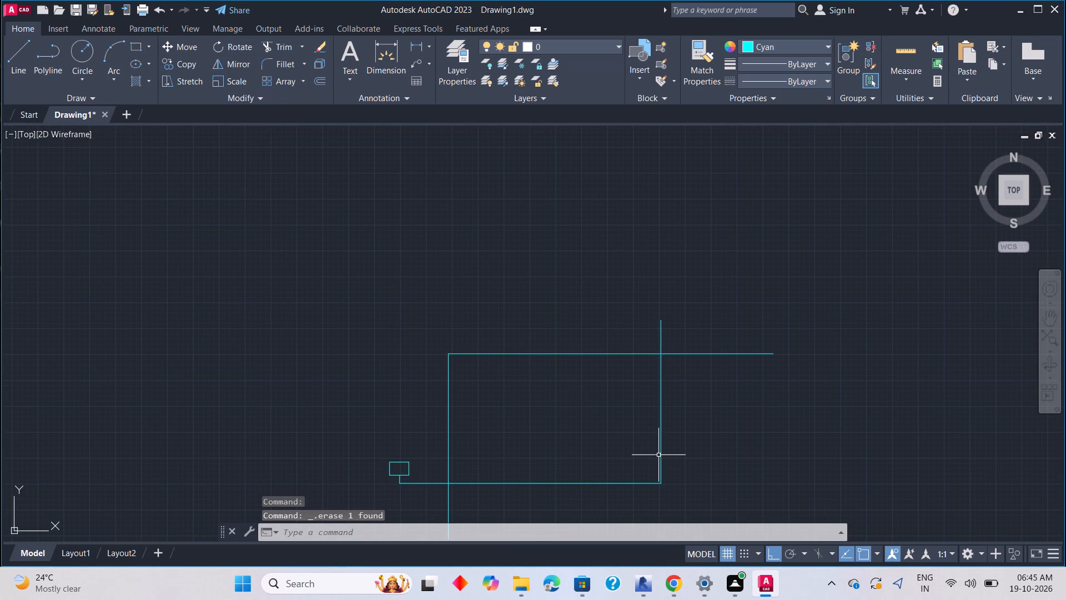
{"action": "left_click", "coordinate": [658, 455]}
{"action": "left_click", "coordinate": [661, 453]}
{"action": "left_click", "coordinate": [662, 447]}
{"action": "key", "text": "Delete"}
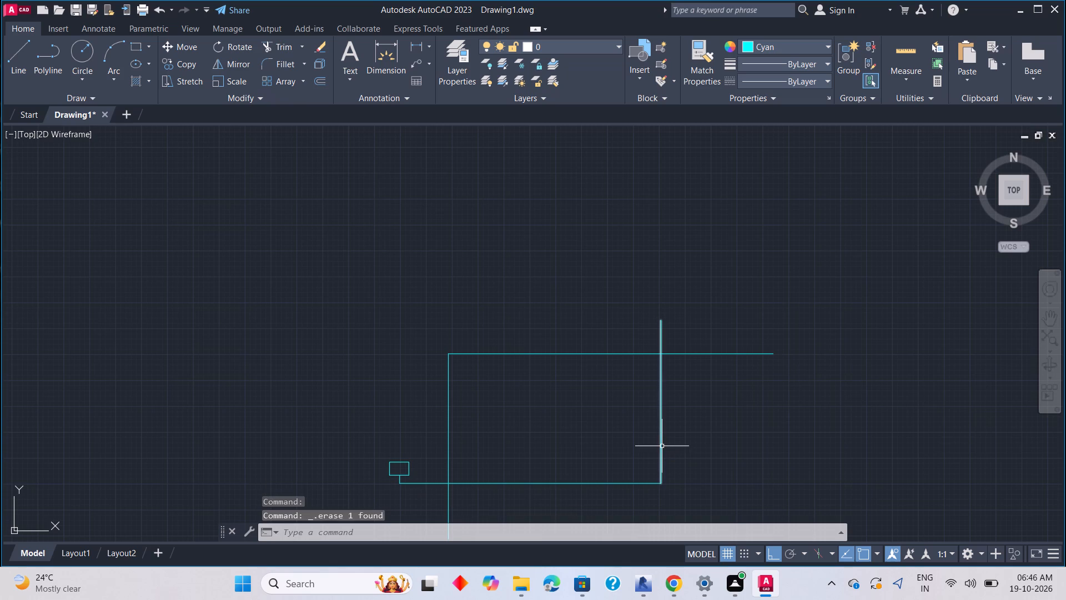
{"action": "key", "text": "Delete"}
{"action": "key", "text": "Delete"}
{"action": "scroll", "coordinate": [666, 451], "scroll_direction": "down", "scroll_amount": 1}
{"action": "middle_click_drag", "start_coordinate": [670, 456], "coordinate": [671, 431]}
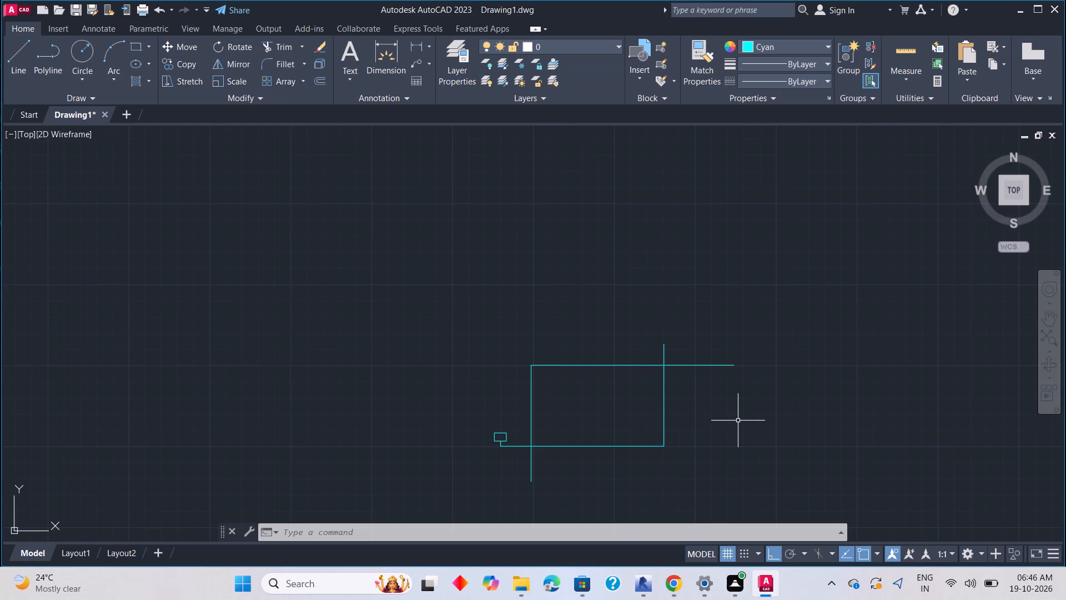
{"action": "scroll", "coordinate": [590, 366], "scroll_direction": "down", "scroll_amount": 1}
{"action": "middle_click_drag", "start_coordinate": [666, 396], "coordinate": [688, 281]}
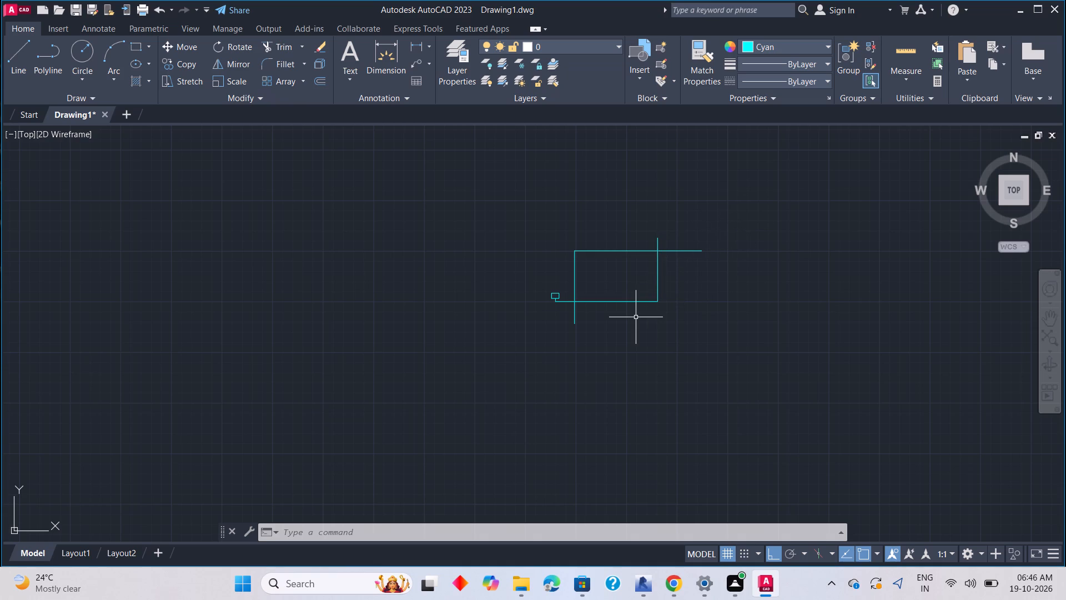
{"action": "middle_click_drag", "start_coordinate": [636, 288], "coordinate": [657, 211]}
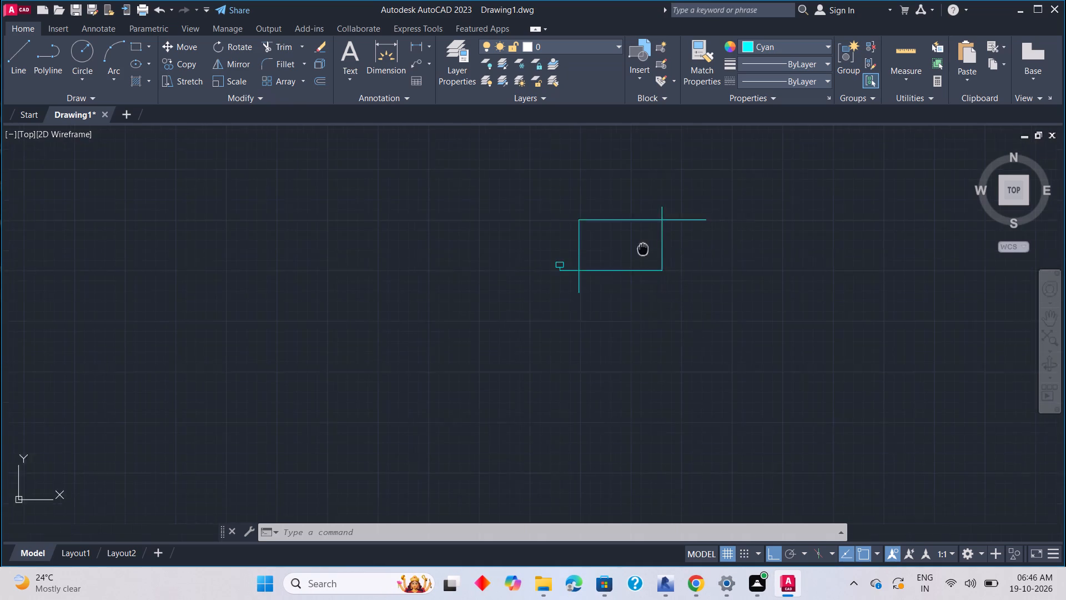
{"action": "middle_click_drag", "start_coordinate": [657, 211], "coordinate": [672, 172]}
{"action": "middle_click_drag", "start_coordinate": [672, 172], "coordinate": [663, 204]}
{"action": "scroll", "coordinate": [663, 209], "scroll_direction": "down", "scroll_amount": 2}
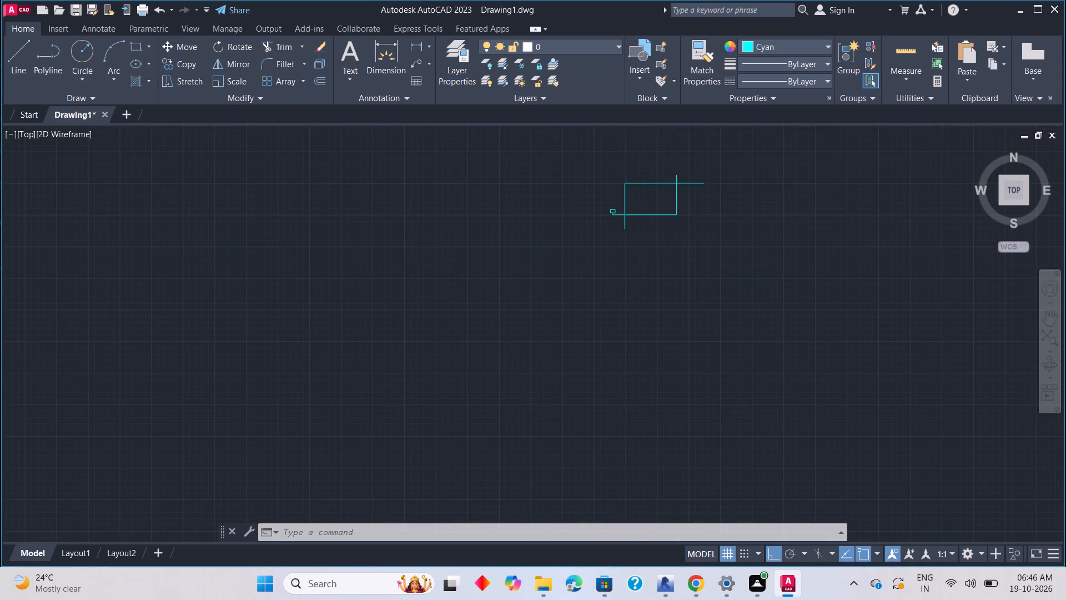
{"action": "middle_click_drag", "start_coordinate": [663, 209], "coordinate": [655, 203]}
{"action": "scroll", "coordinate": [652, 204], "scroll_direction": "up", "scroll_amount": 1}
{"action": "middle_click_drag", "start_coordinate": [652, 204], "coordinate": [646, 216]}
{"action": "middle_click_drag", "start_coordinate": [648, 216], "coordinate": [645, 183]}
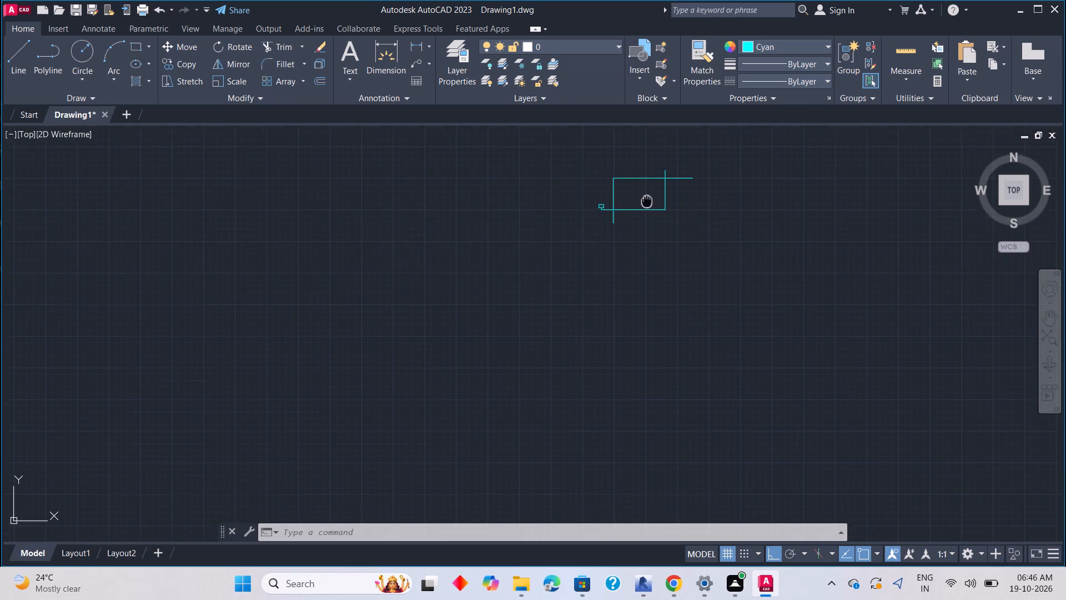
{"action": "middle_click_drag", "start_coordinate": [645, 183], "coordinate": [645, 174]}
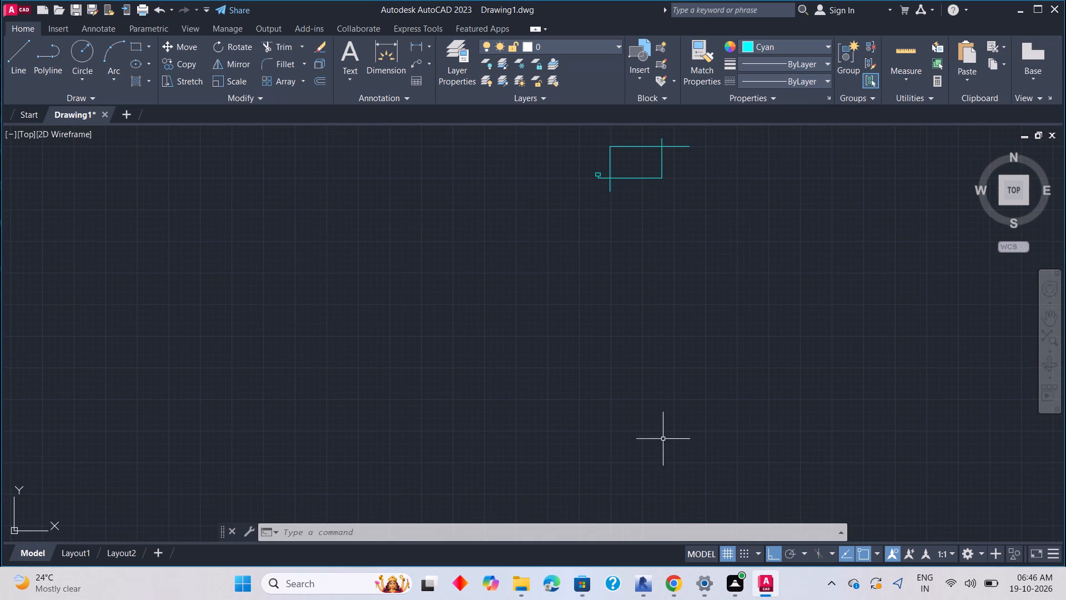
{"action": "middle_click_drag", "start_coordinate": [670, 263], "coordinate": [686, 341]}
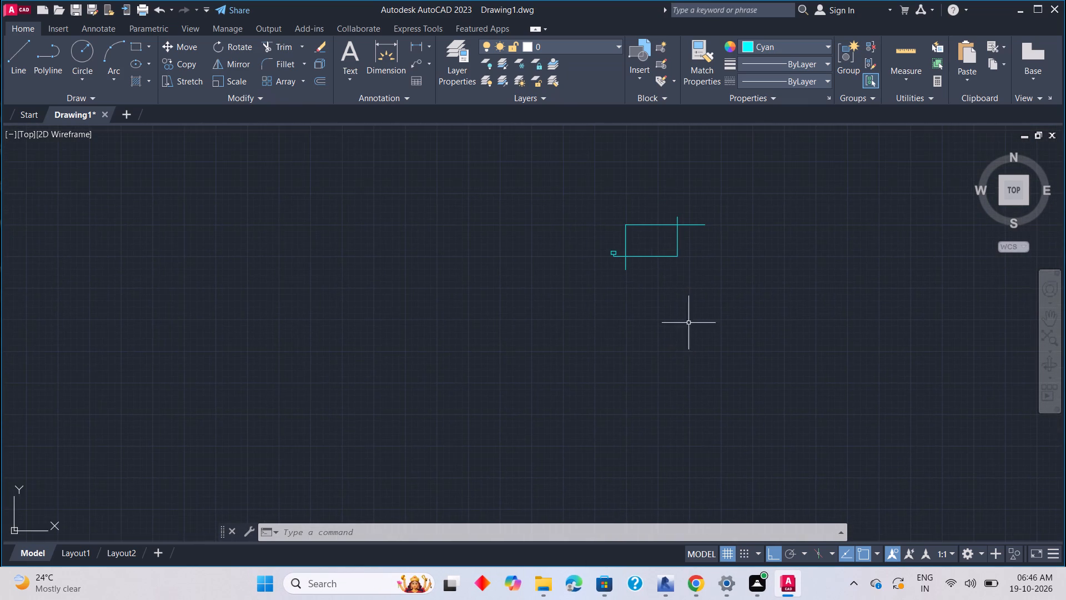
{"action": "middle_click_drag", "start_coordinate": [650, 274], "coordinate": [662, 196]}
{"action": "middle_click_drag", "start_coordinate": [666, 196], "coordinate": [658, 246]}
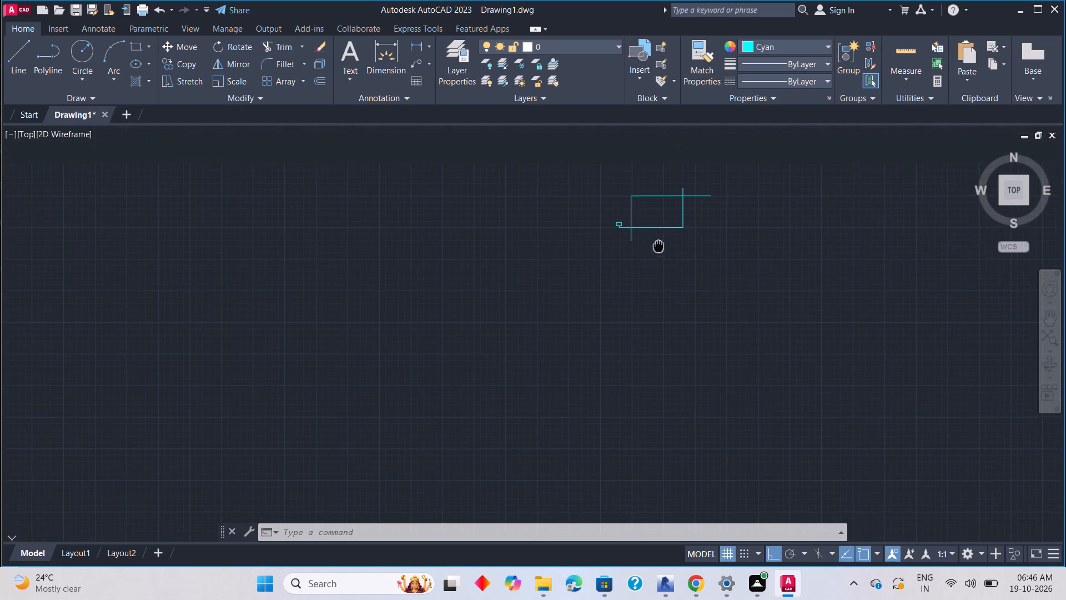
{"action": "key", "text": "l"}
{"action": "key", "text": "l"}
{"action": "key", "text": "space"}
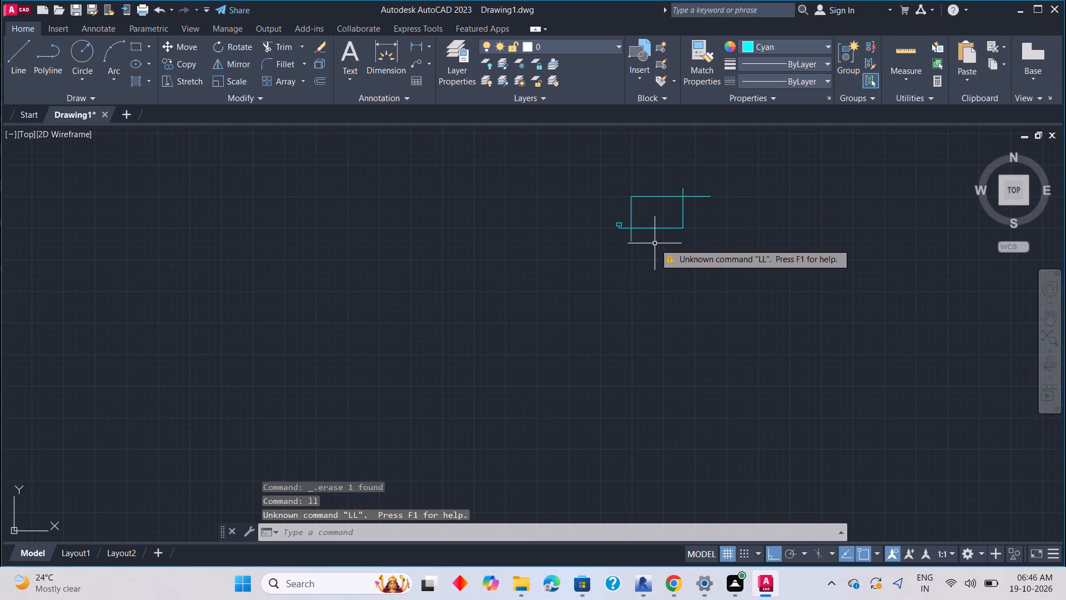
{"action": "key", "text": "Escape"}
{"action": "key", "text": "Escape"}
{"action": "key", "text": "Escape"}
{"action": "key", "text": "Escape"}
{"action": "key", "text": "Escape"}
Draw connected lines about 6.0E+14 down from the upper horizontal line, left to align beneath the existing stub, and up as a short stub.
{"action": "key", "text": "l"}
{"action": "key", "text": "space"}
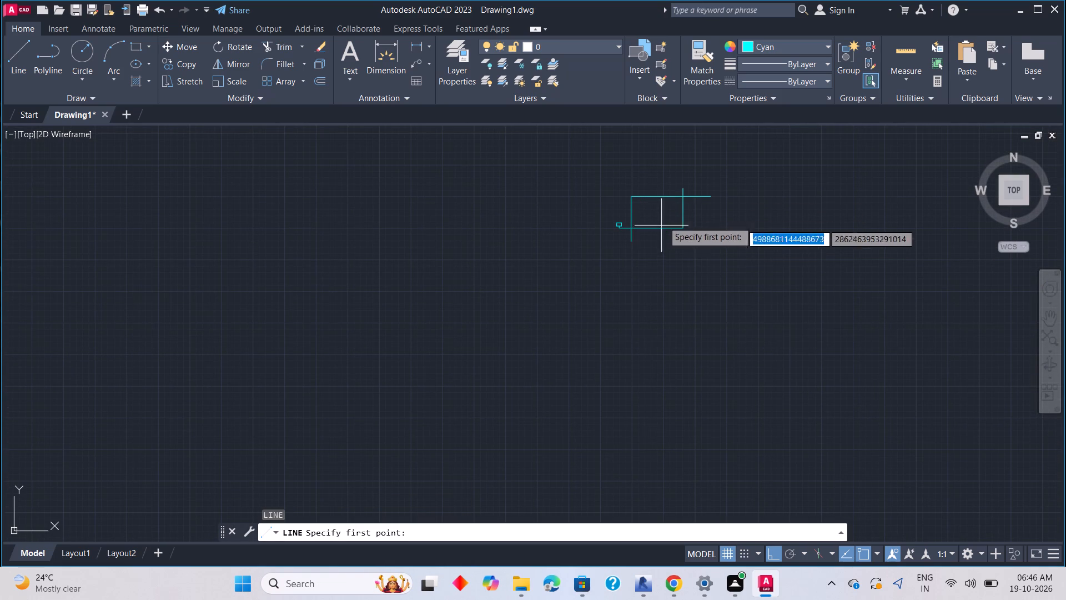
{"action": "left_click", "coordinate": [670, 199]}
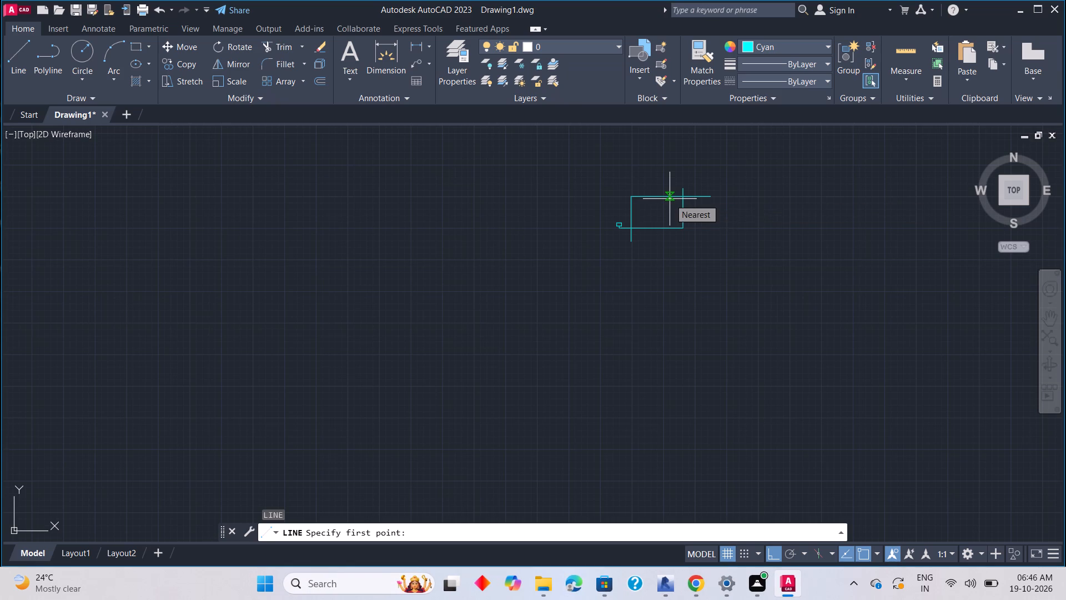
{"action": "left_click", "coordinate": [660, 276]}
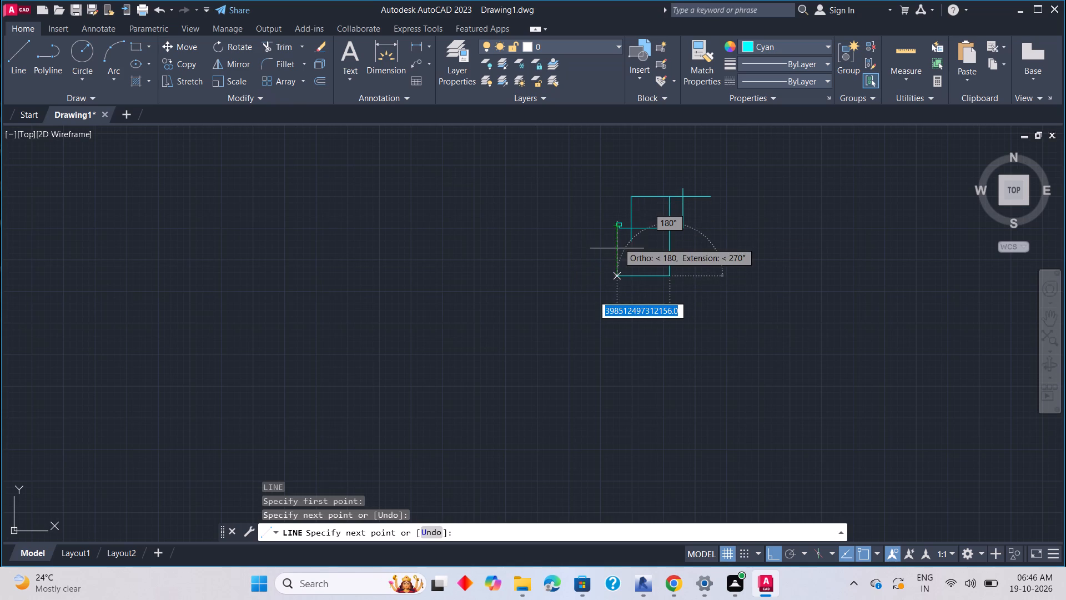
{"action": "scroll", "coordinate": [614, 273], "scroll_direction": "up", "scroll_amount": 2}
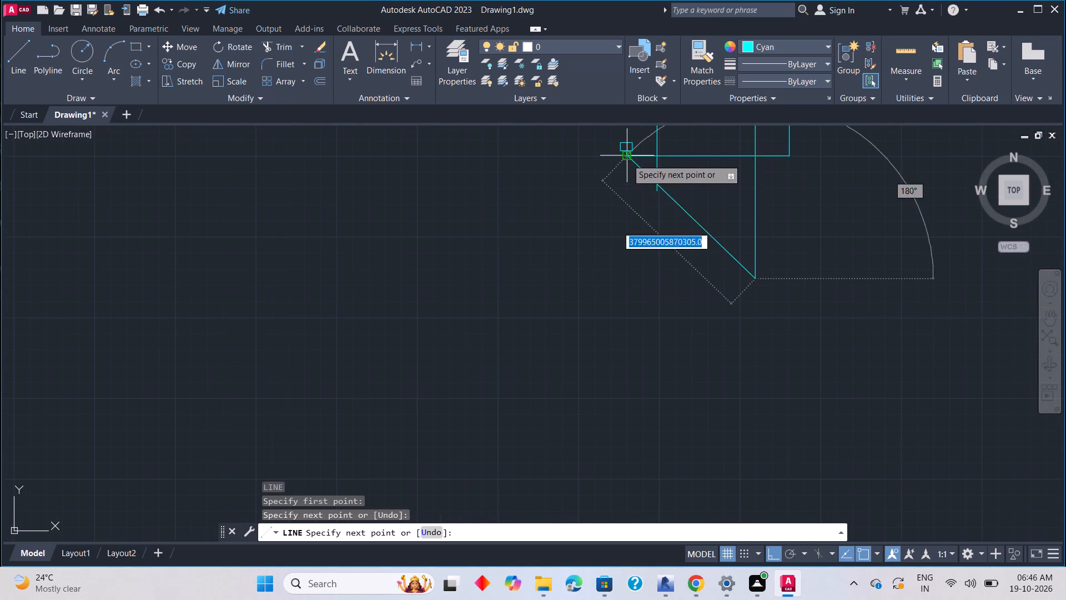
{"action": "left_click", "coordinate": [626, 220]}
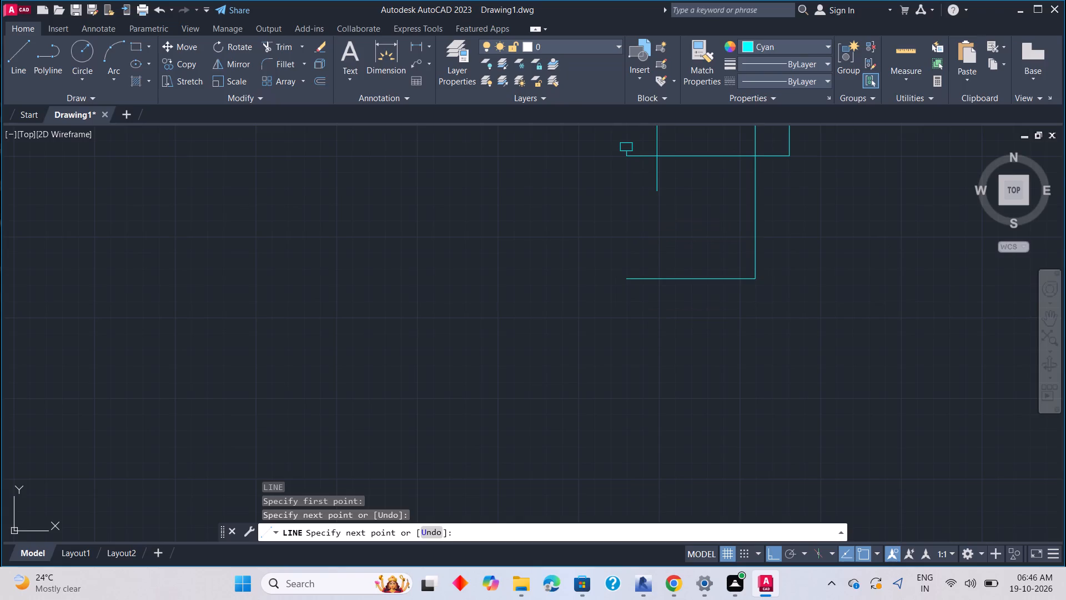
{"action": "left_click", "coordinate": [629, 266]}
{"action": "key", "text": "Escape"}
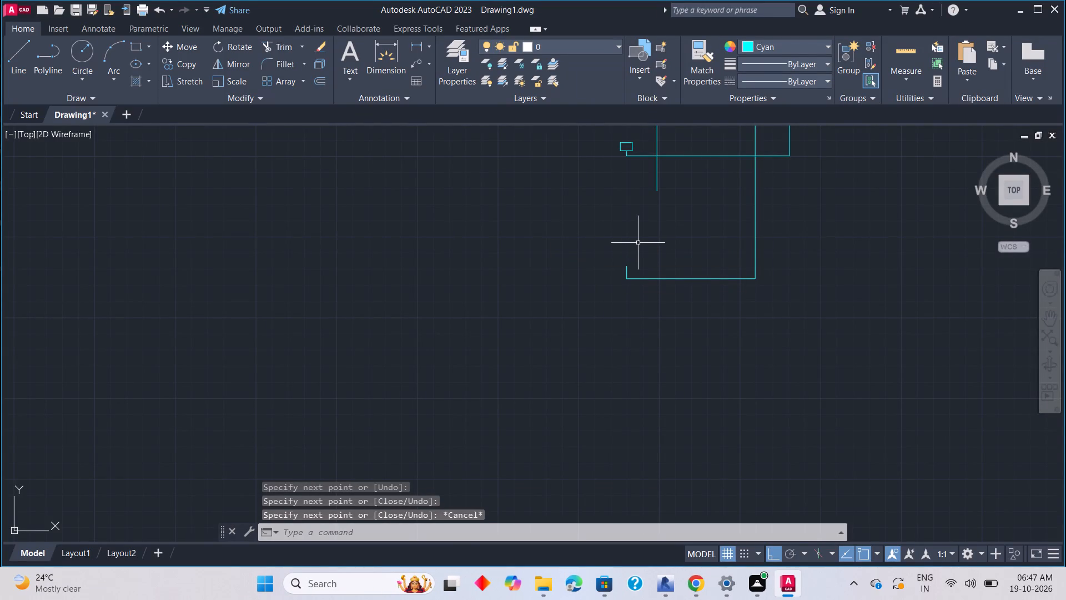
{"action": "key", "text": "Escape"}
{"action": "key", "text": "Escape"}
{"action": "key", "text": "Escape"}
{"action": "key", "text": "Escape"}
{"action": "key", "text": "Escape"}
{"action": "key", "text": "Escape"}
{"action": "key", "text": "Escape"}
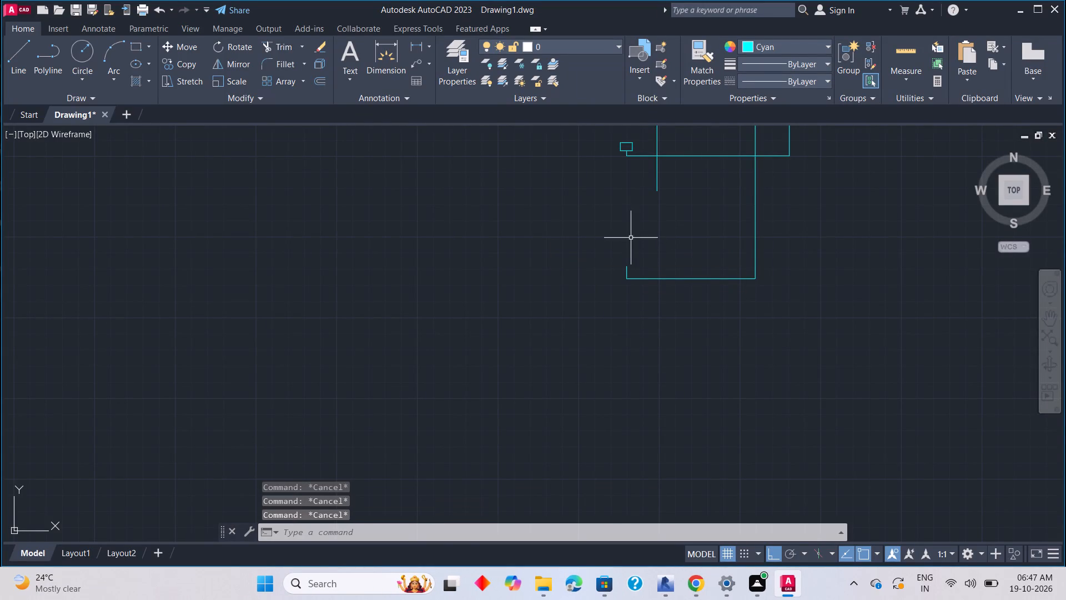
Copy the small rectangle straight down so its bottom edge sits on the new stub's upper end.
{"action": "left_click", "coordinate": [630, 143]}
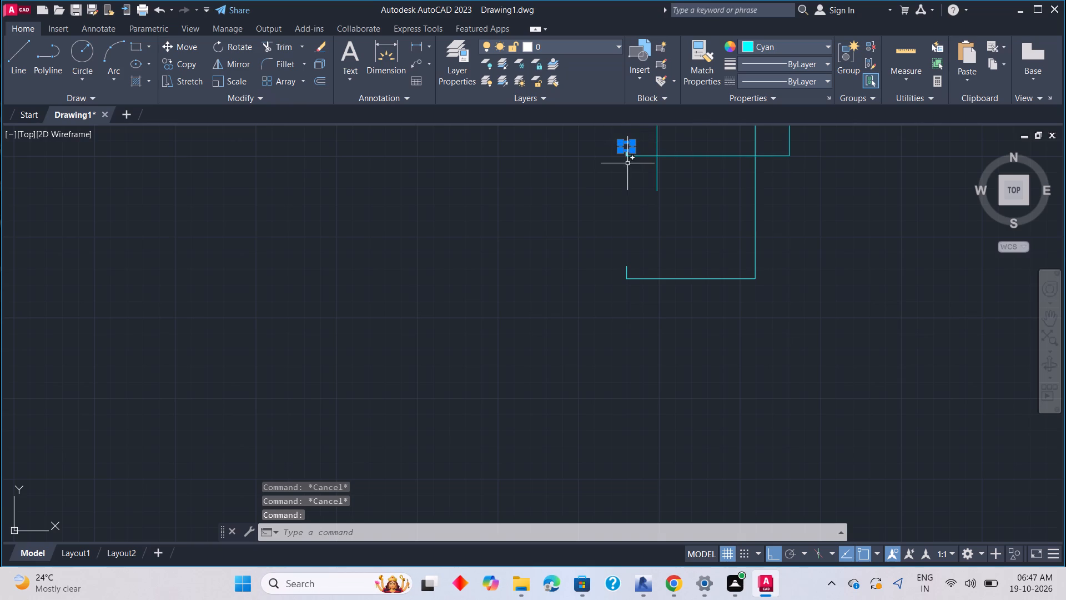
{"action": "right_click", "coordinate": [627, 166]}
{"action": "left_click", "coordinate": [664, 300]}
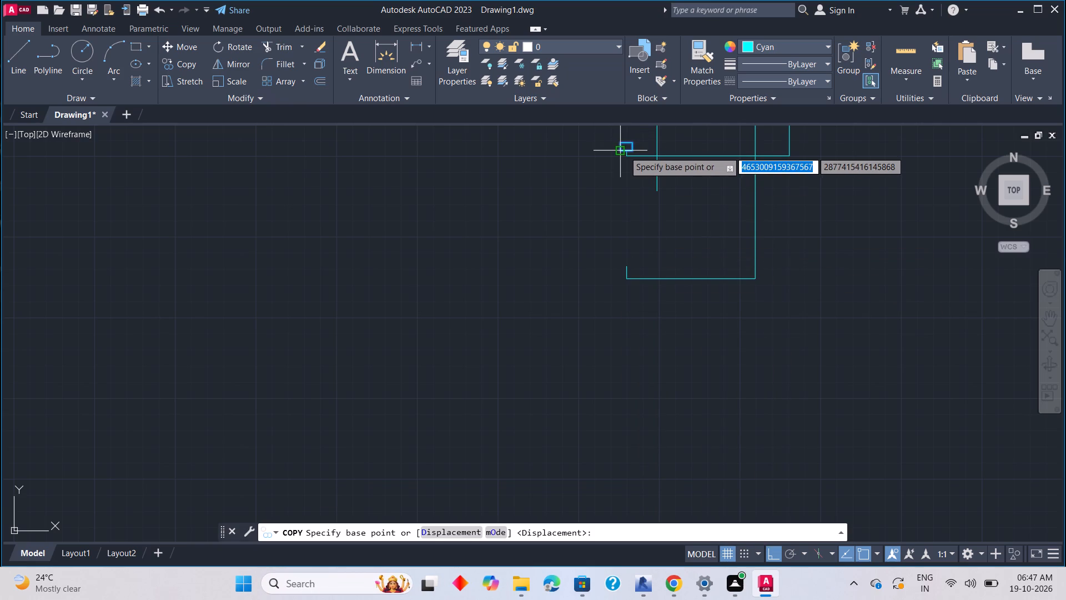
{"action": "left_click", "coordinate": [626, 151]}
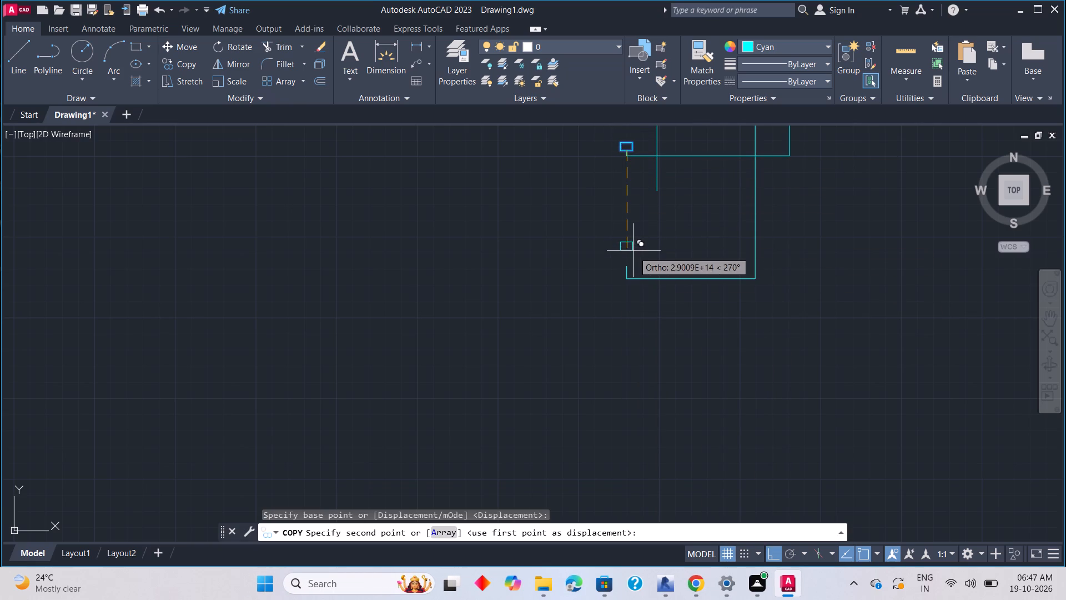
{"action": "scroll", "coordinate": [630, 267], "scroll_direction": "up", "scroll_amount": 5}
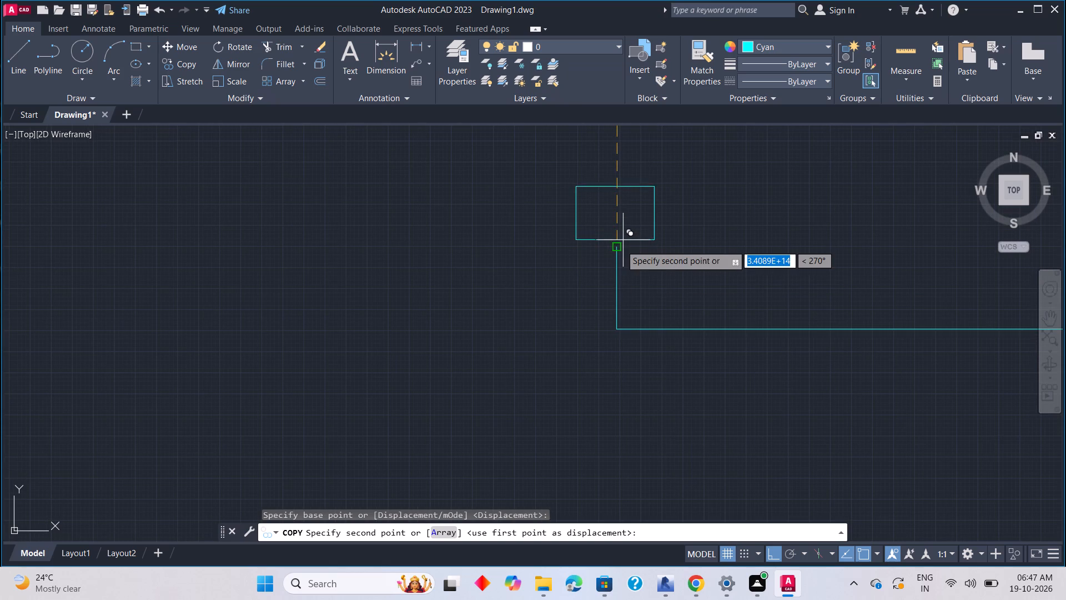
{"action": "left_click", "coordinate": [619, 248]}
{"action": "key", "text": "Escape"}
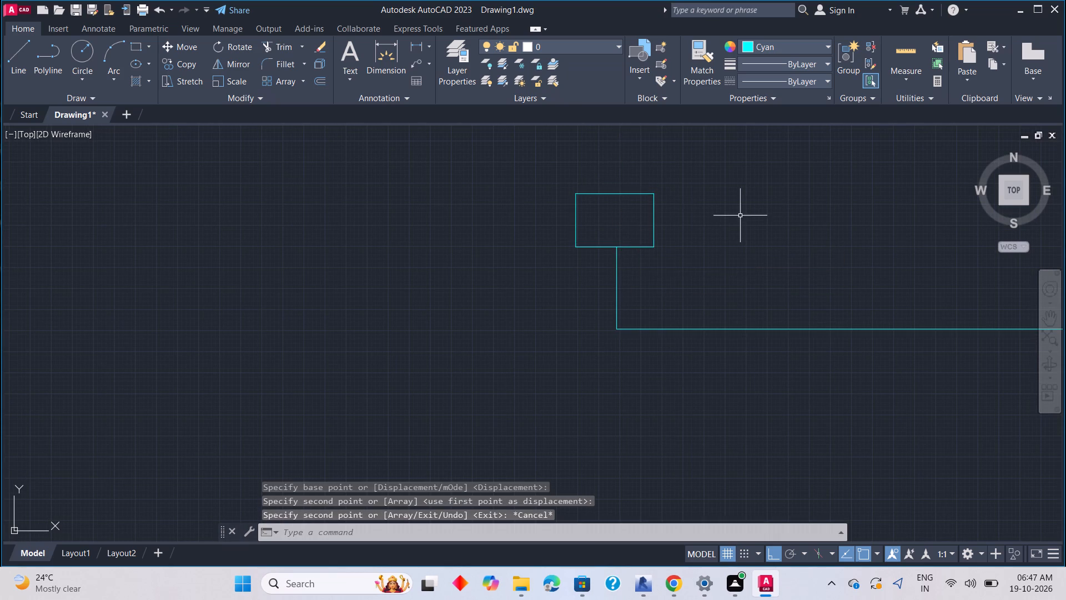
{"action": "scroll", "coordinate": [740, 216], "scroll_direction": "down", "scroll_amount": 4}
{"action": "middle_click_drag", "start_coordinate": [741, 213], "coordinate": [670, 292]}
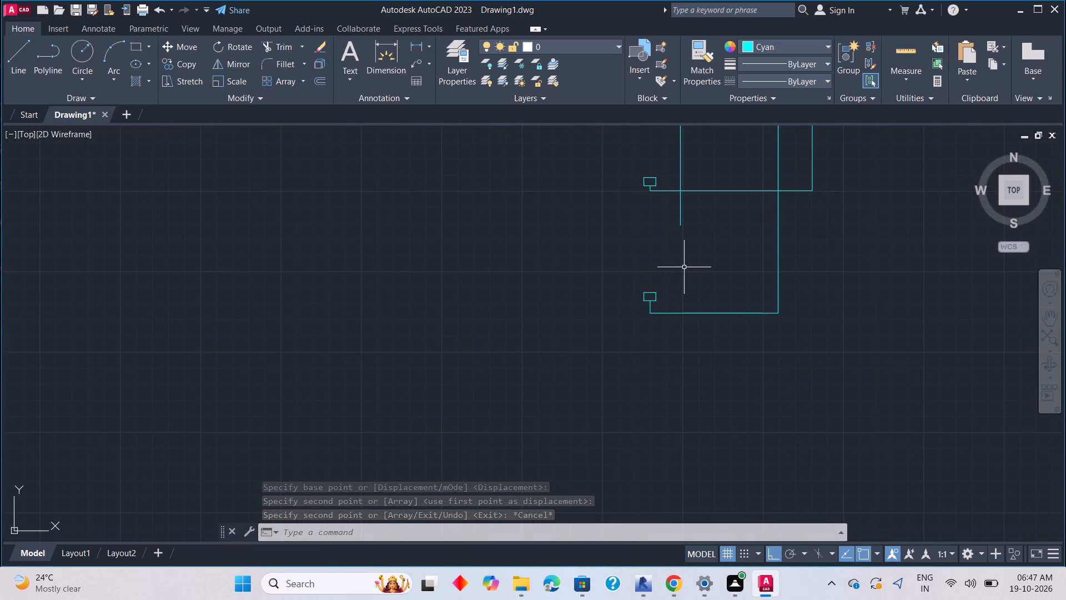
Examine the cyan branches and the open lower end of the leftmost vertical line.
{"action": "middle_click_drag", "start_coordinate": [686, 264], "coordinate": [579, 319]}
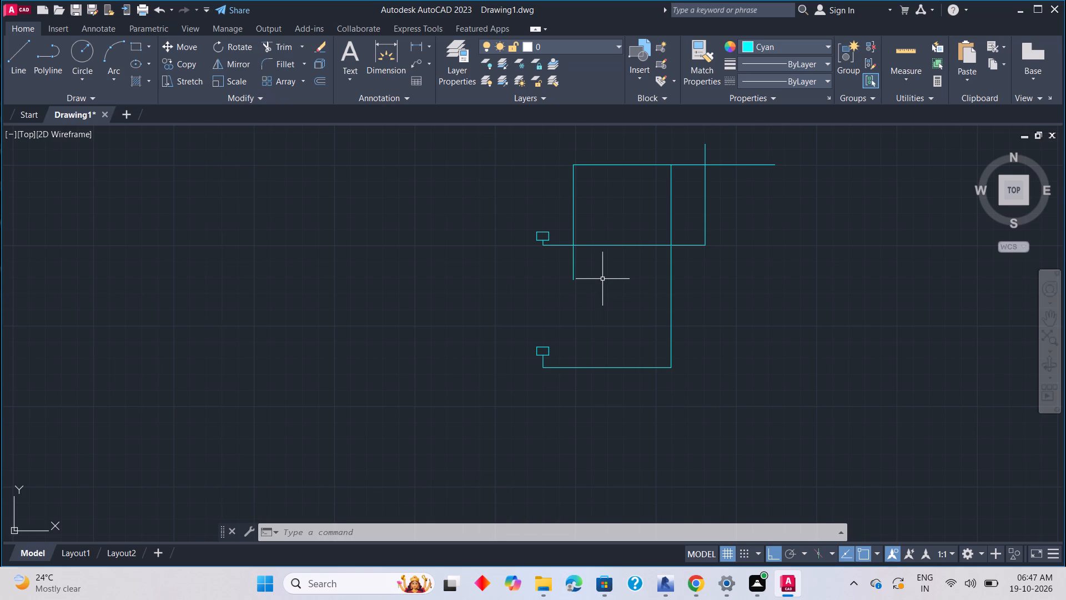
{"action": "scroll", "coordinate": [605, 262], "scroll_direction": "down", "scroll_amount": 4}
{"action": "middle_click_drag", "start_coordinate": [604, 276], "coordinate": [620, 196]}
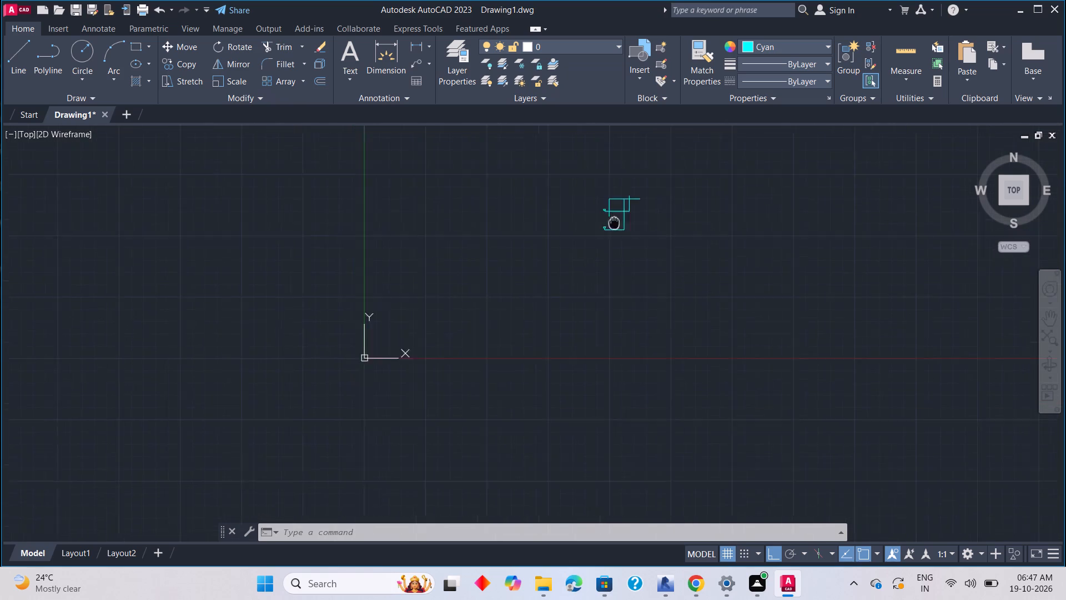
{"action": "middle_click_drag", "start_coordinate": [620, 196], "coordinate": [627, 159]}
{"action": "middle_click_drag", "start_coordinate": [641, 181], "coordinate": [622, 244]}
{"action": "scroll", "coordinate": [607, 218], "scroll_direction": "up", "scroll_amount": 1}
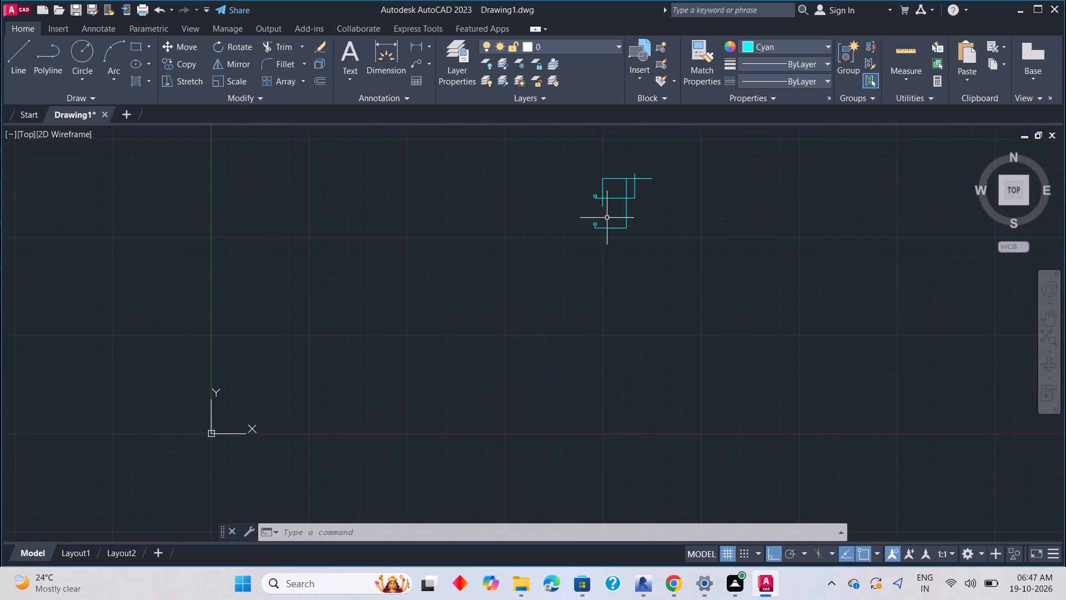
{"action": "scroll", "coordinate": [607, 217], "scroll_direction": "up", "scroll_amount": 2}
{"action": "middle_click_drag", "start_coordinate": [604, 216], "coordinate": [612, 256]}
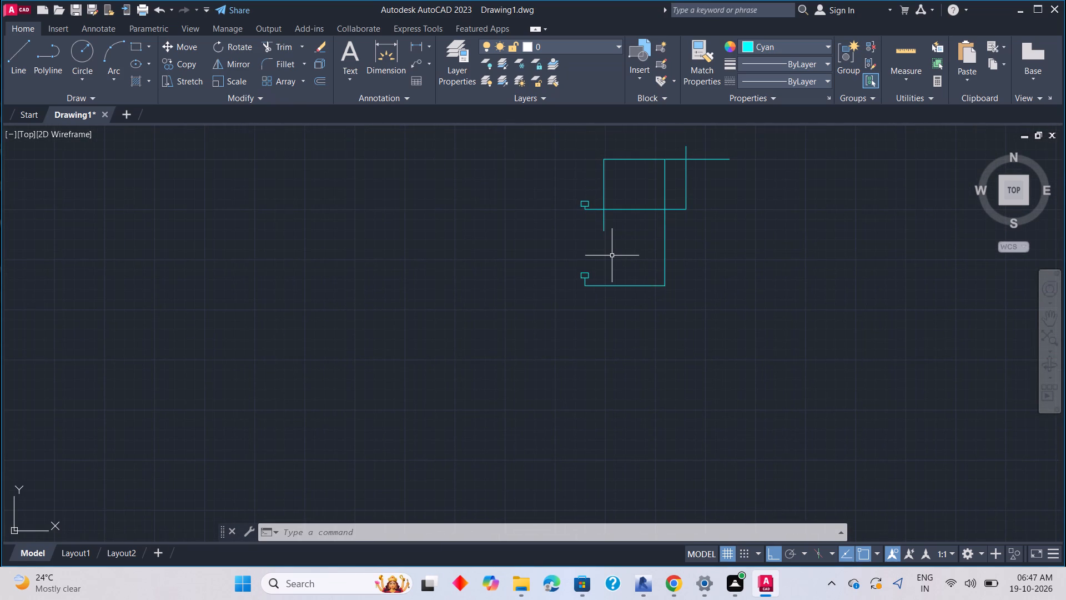
{"action": "scroll", "coordinate": [613, 256], "scroll_direction": "up", "scroll_amount": 2}
{"action": "middle_click_drag", "start_coordinate": [577, 263], "coordinate": [582, 265]}
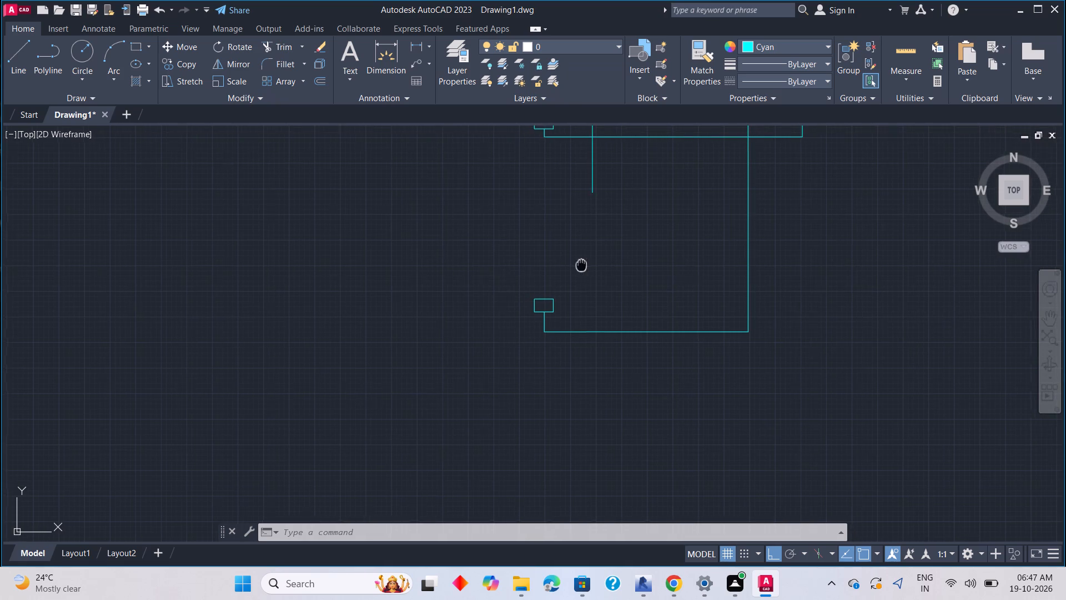
{"action": "middle_click_drag", "start_coordinate": [582, 265], "coordinate": [604, 266]}
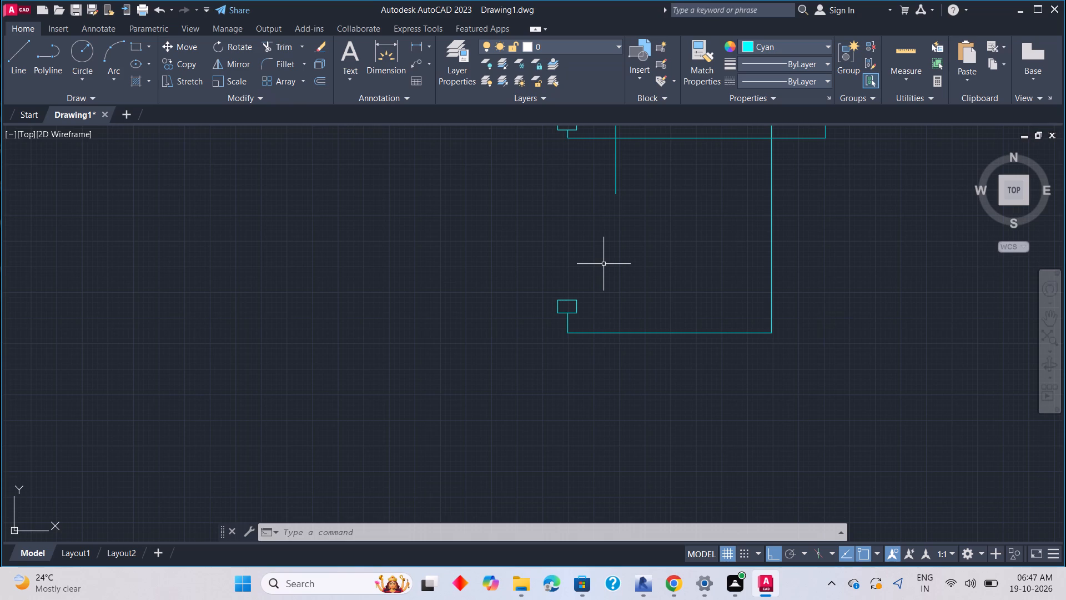
Draw connected lines in colour 248,153,30 from above the lower rectangle, rightward through the leftmost vertical line's lower end, and about 4.1E+14 down.
{"action": "left_click", "coordinate": [823, 42]}
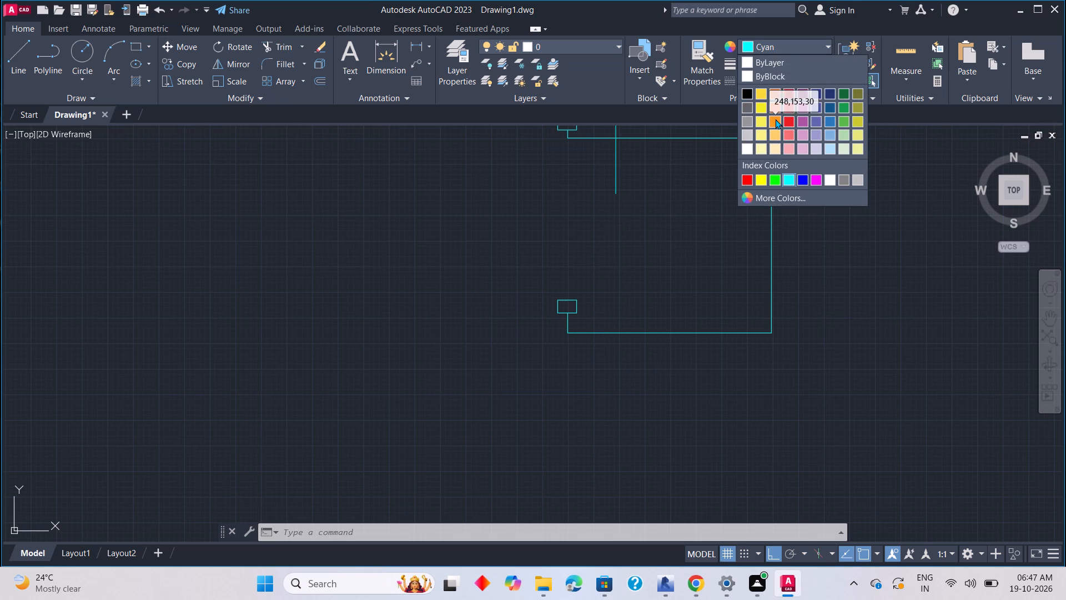
{"action": "left_click", "coordinate": [775, 119]}
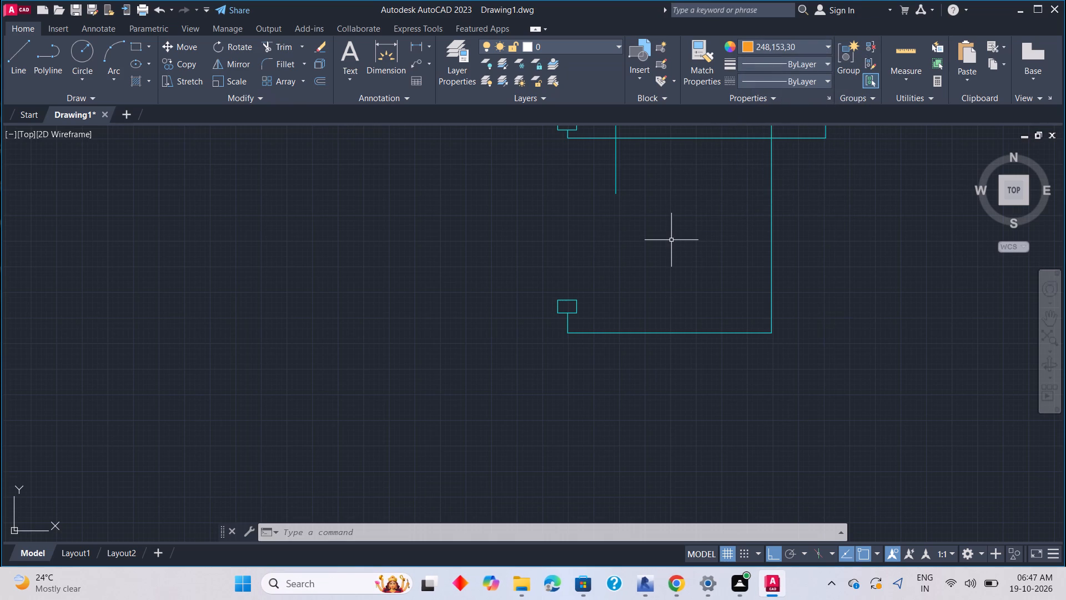
{"action": "key", "text": "l"}
{"action": "key", "text": "space"}
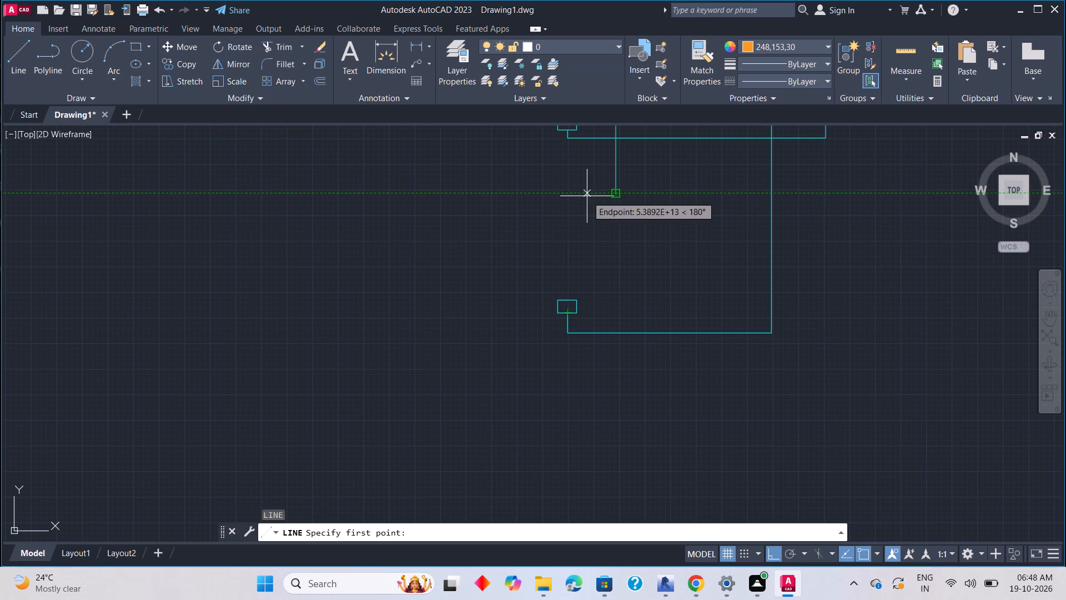
{"action": "left_click", "coordinate": [569, 191]}
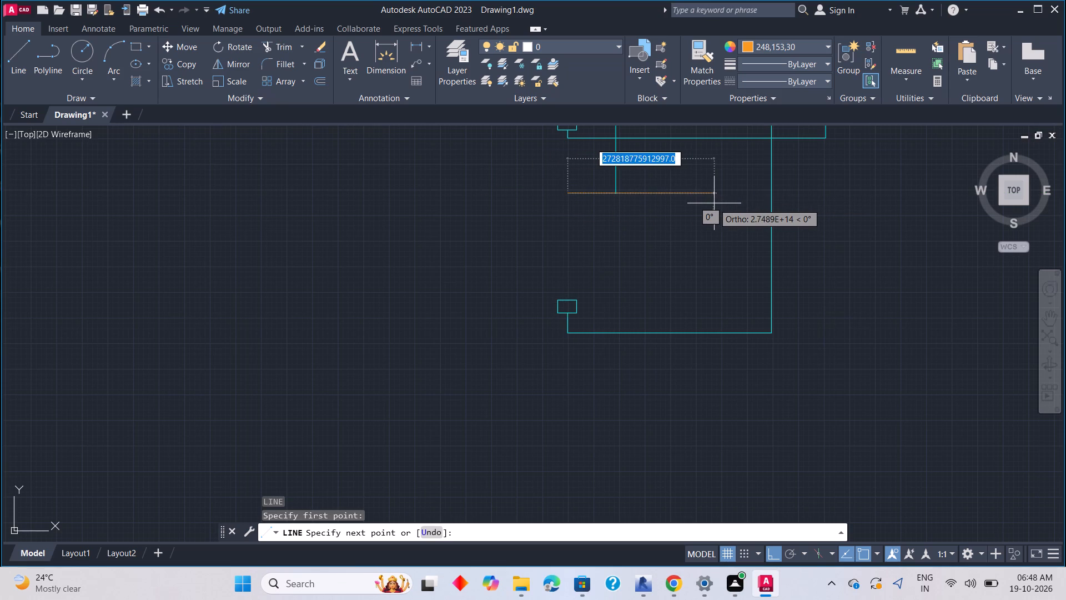
{"action": "left_click", "coordinate": [729, 202]}
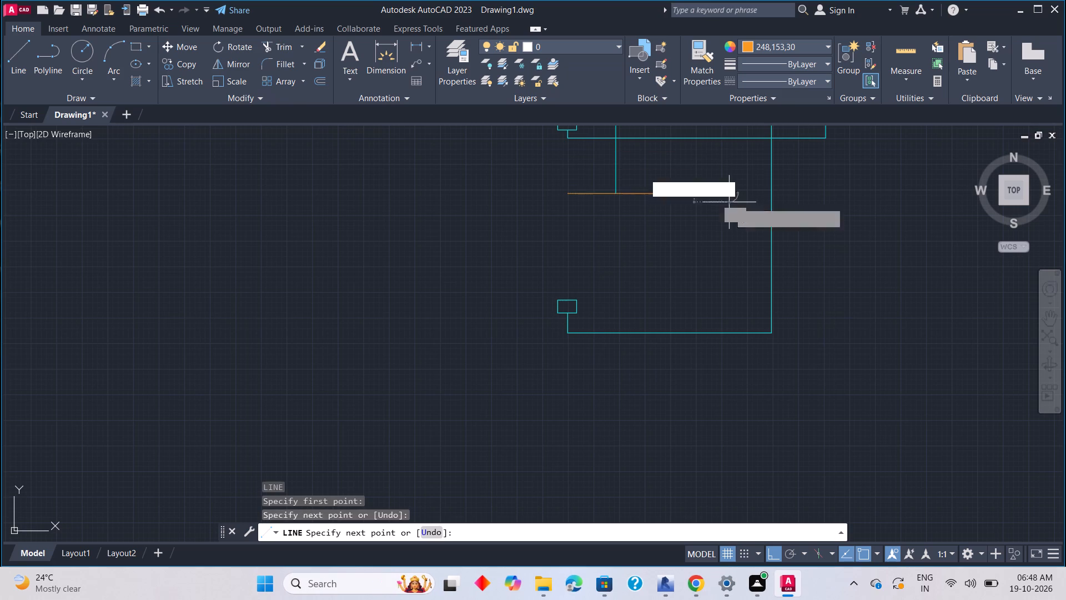
{"action": "left_click", "coordinate": [733, 412]}
{"action": "key", "text": "Escape"}
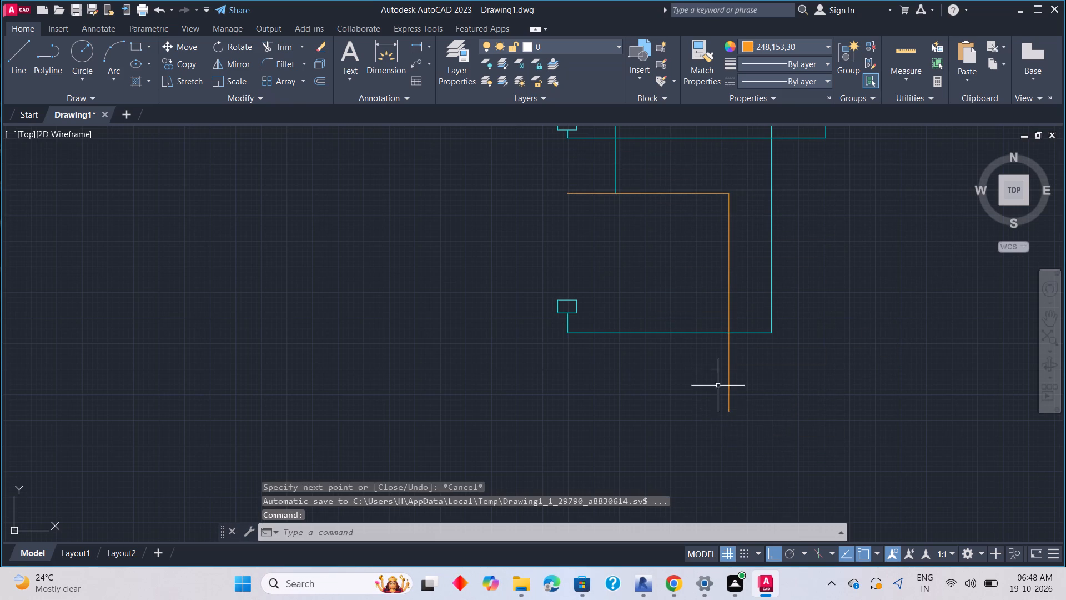
{"action": "scroll", "coordinate": [685, 311], "scroll_direction": "down", "scroll_amount": 3}
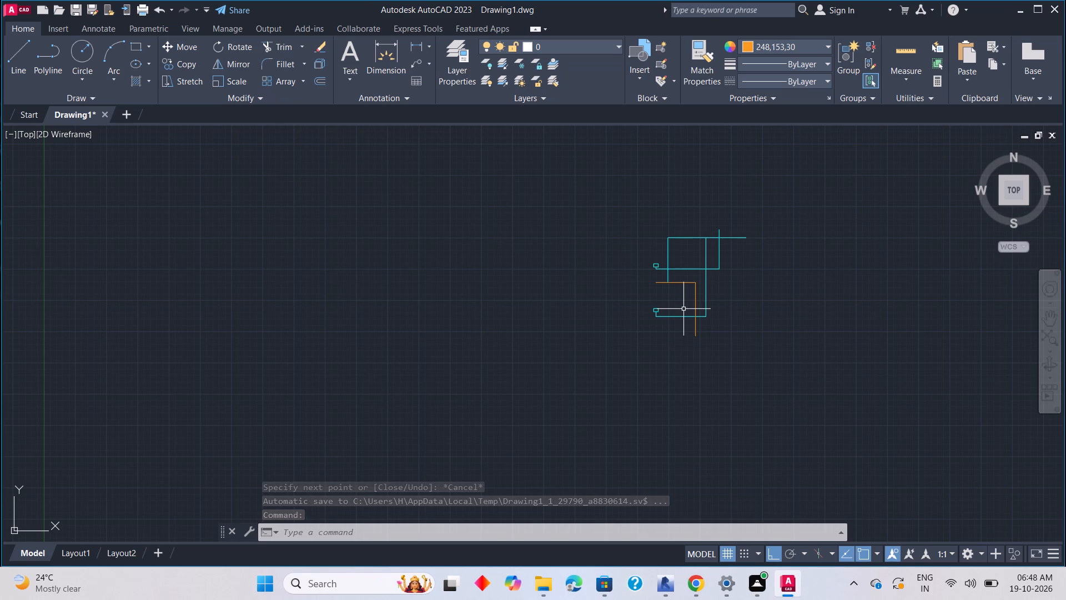
{"action": "scroll", "coordinate": [683, 309], "scroll_direction": "down", "scroll_amount": 1}
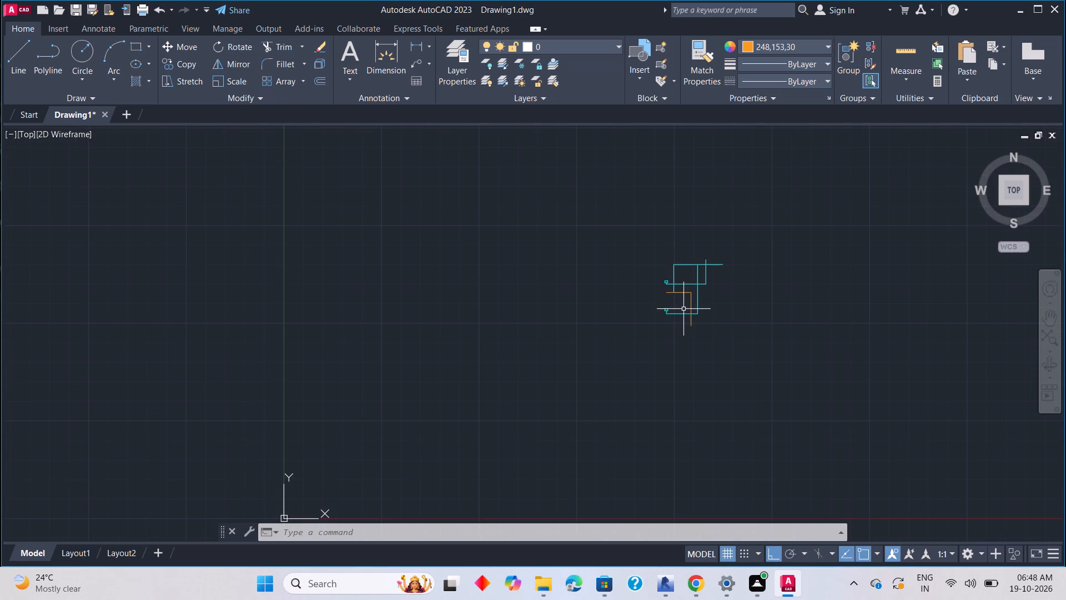
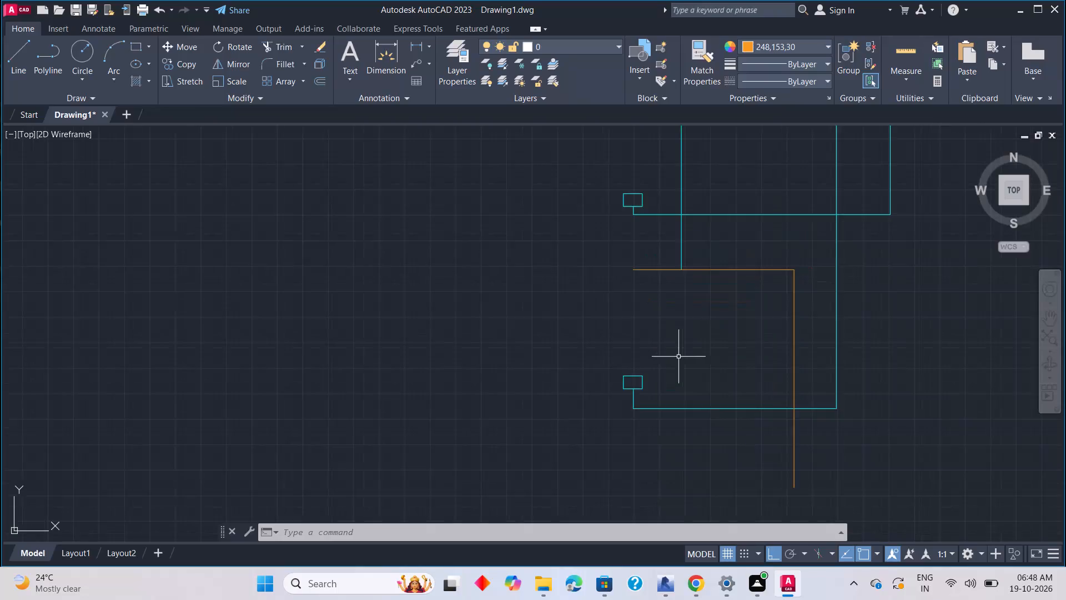
Extend the leftmost cyan vertical line with a Cyan line about 9.9E+13 straight down from its end on the orange horizontal line.
{"action": "middle_click_drag", "start_coordinate": [678, 356], "coordinate": [666, 322]}
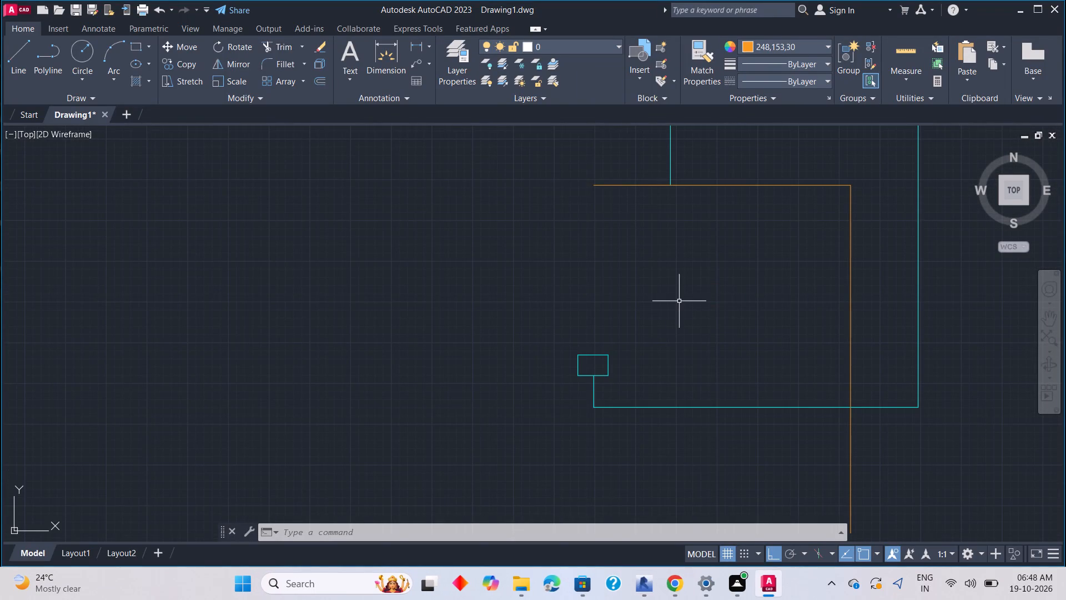
{"action": "left_click", "coordinate": [678, 303]}
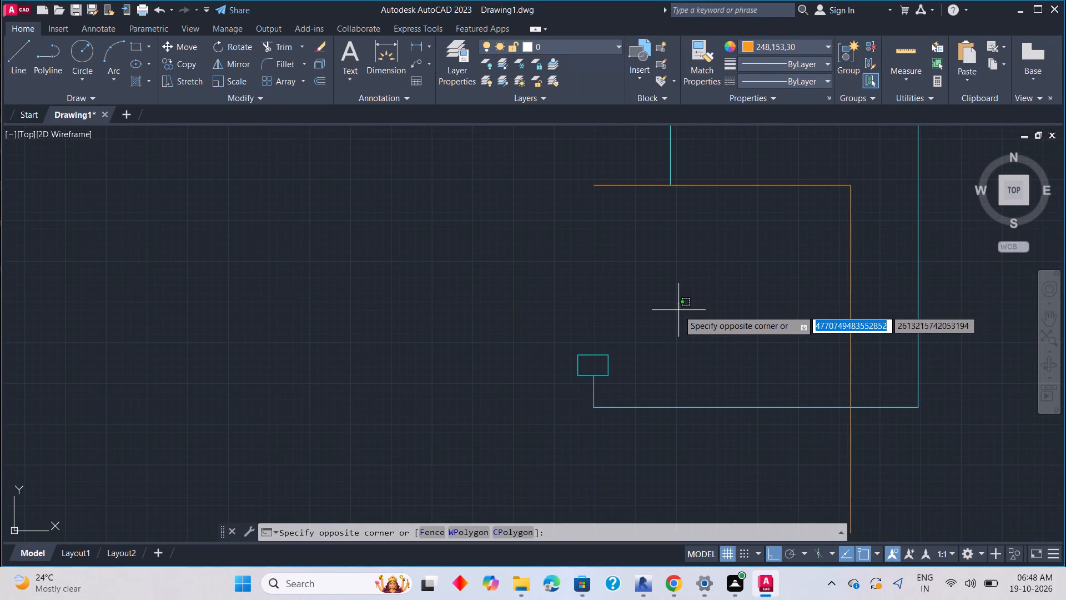
{"action": "type", "text": "l"}
{"action": "key", "text": "space"}
{"action": "scroll", "coordinate": [691, 227], "scroll_direction": "down", "scroll_amount": 2}
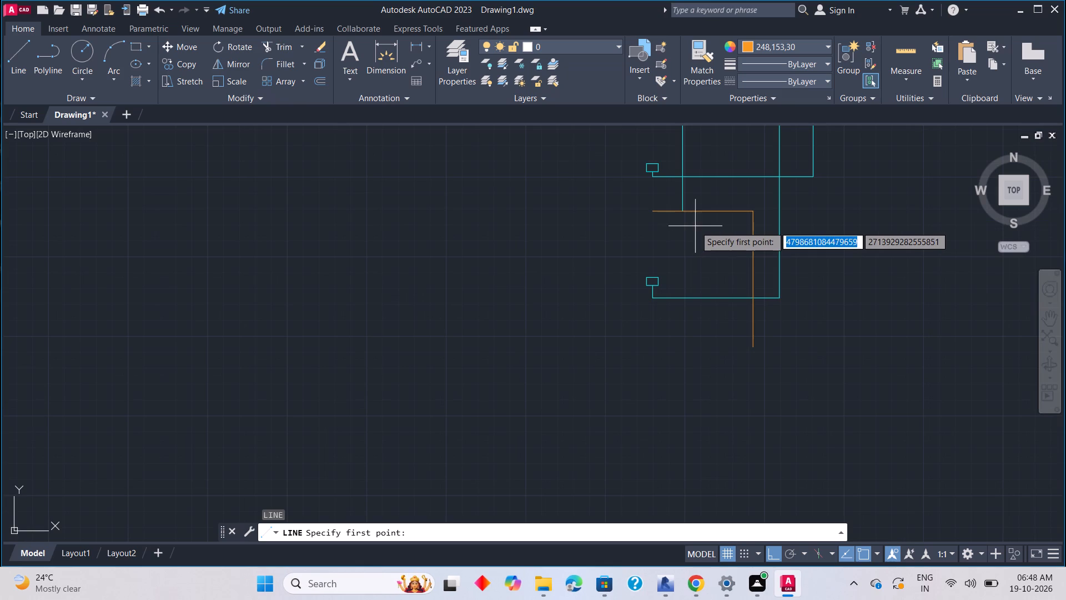
{"action": "scroll", "coordinate": [698, 224], "scroll_direction": "up", "scroll_amount": 2}
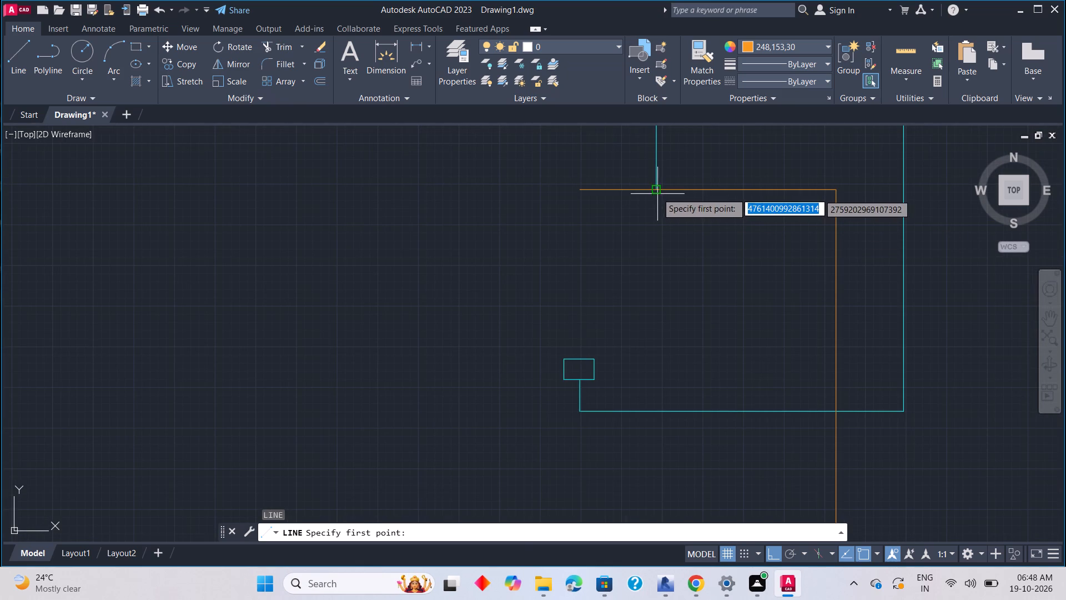
{"action": "left_click", "coordinate": [799, 46]}
{"action": "left_click", "coordinate": [792, 181]}
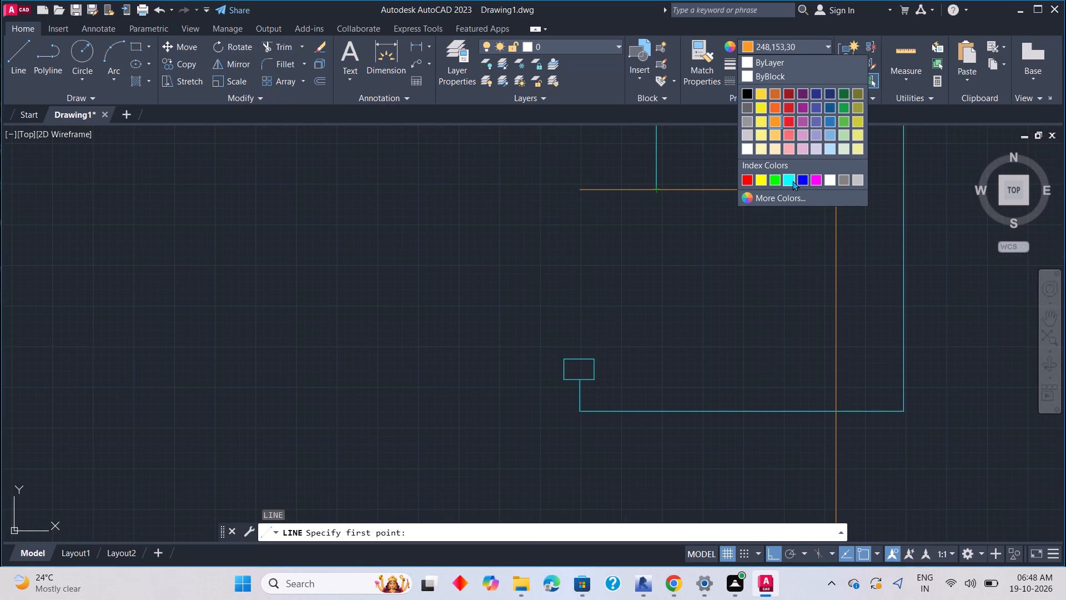
{"action": "left_click", "coordinate": [658, 192]}
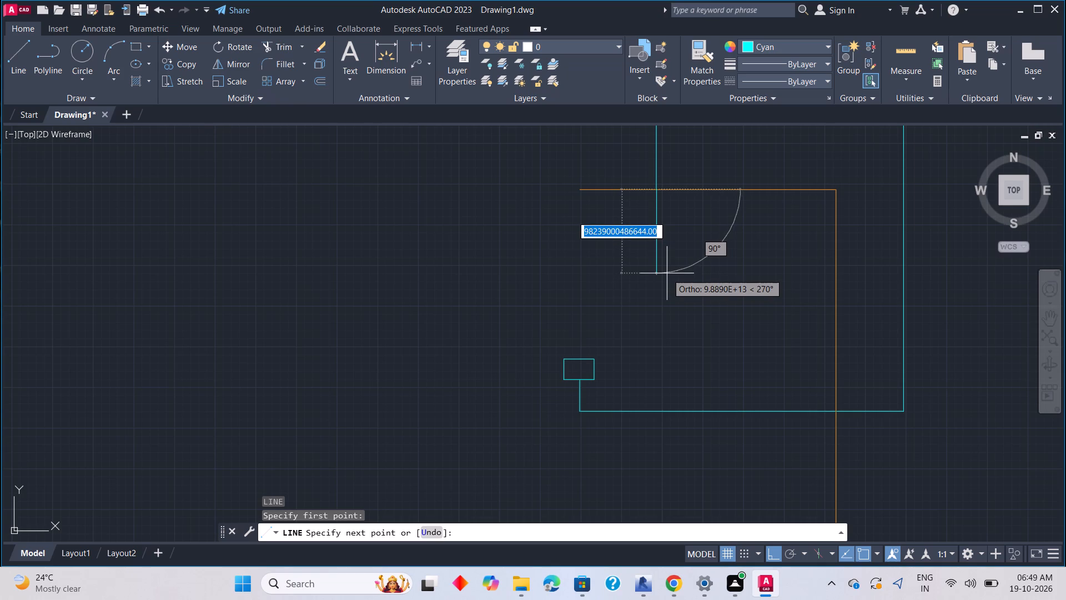
{"action": "left_click", "coordinate": [667, 273]}
{"action": "key", "text": "Escape"}
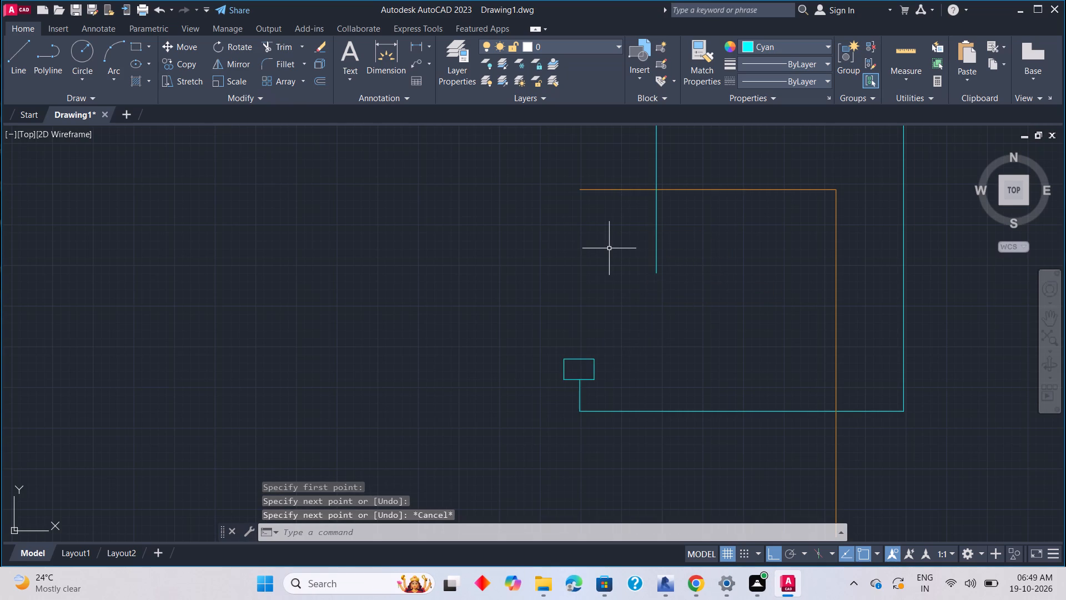
Draw a line in colour 248,153,30 from the orange horizontal line's left end down to the level of the cyan line's lower end.
{"action": "left_click", "coordinate": [780, 42]}
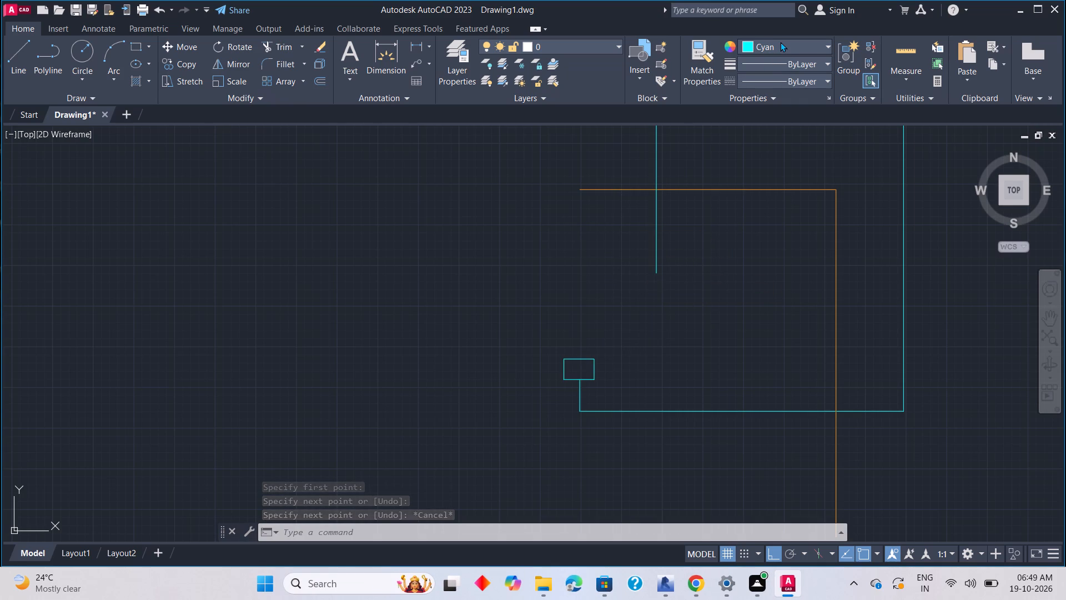
{"action": "left_click", "coordinate": [776, 119]}
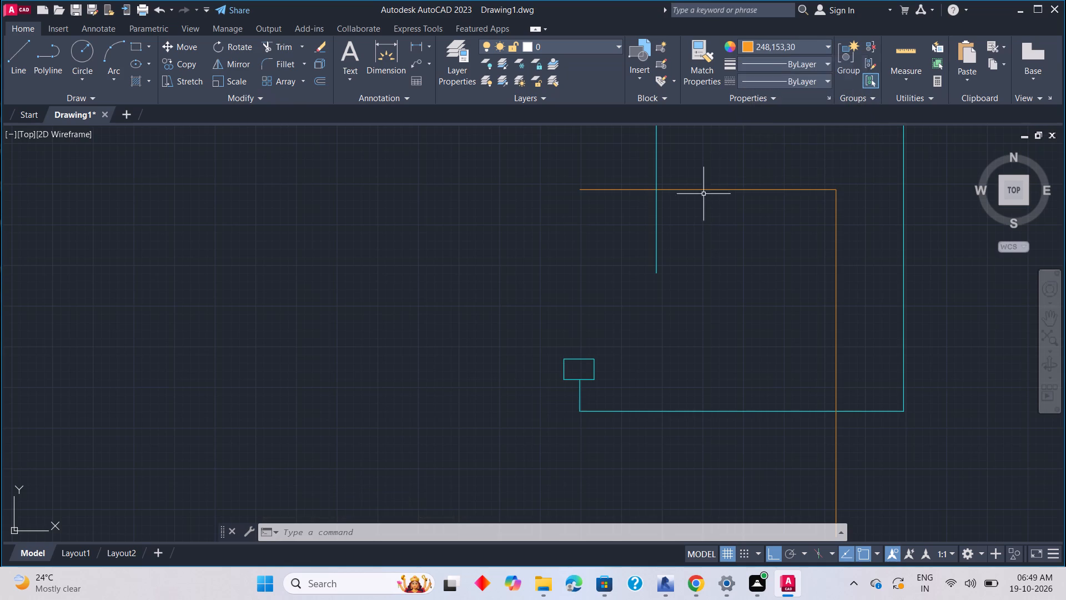
{"action": "key", "text": "space"}
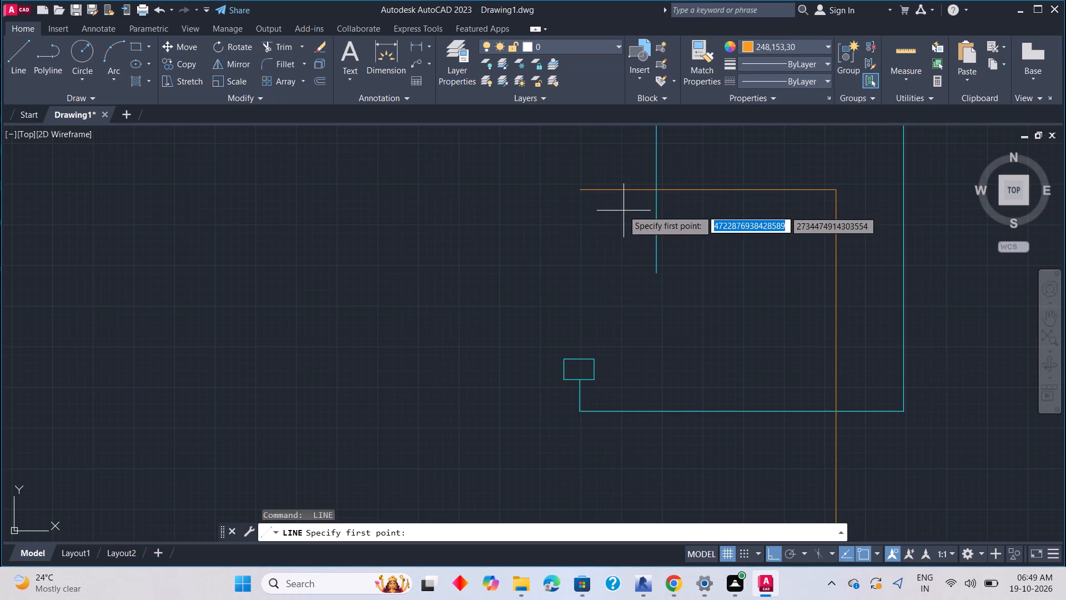
{"action": "left_click", "coordinate": [581, 192]}
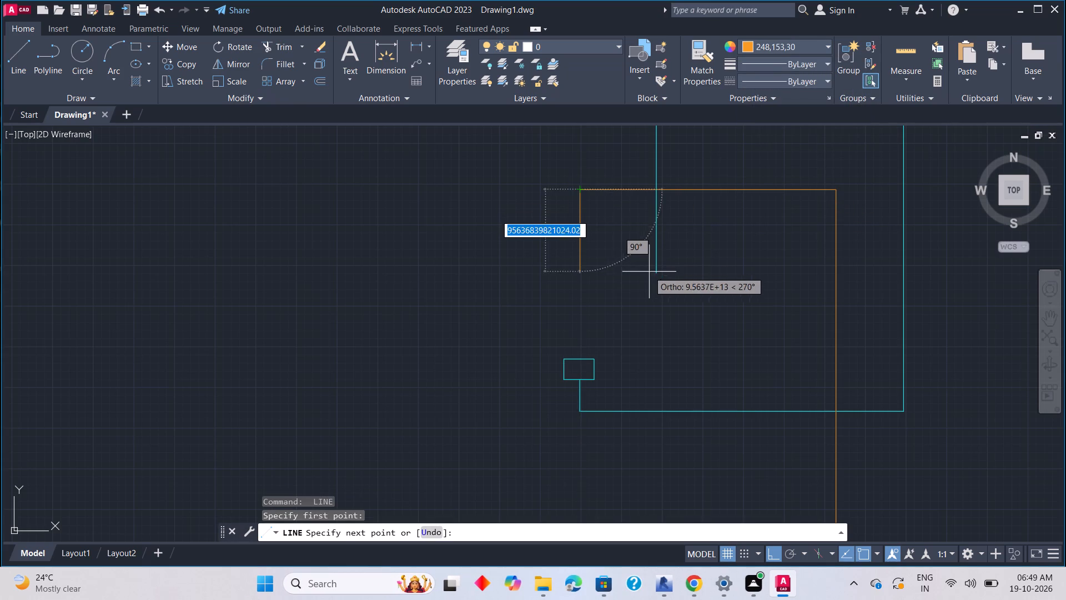
{"action": "left_click", "coordinate": [594, 279]}
{"action": "key", "text": "Escape"}
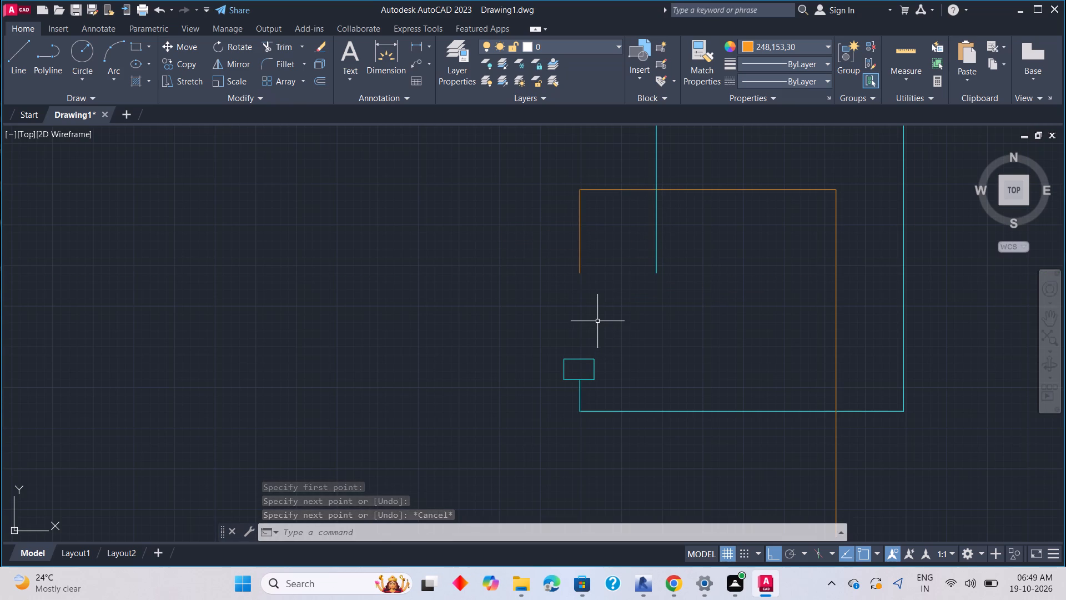
Copy the lower rectangle beneath the orange and cyan lines' lower ends, and once more directly beside the original, aligned under the cyan line.
{"action": "left_click", "coordinate": [595, 371]}
{"action": "right_click", "coordinate": [601, 370]}
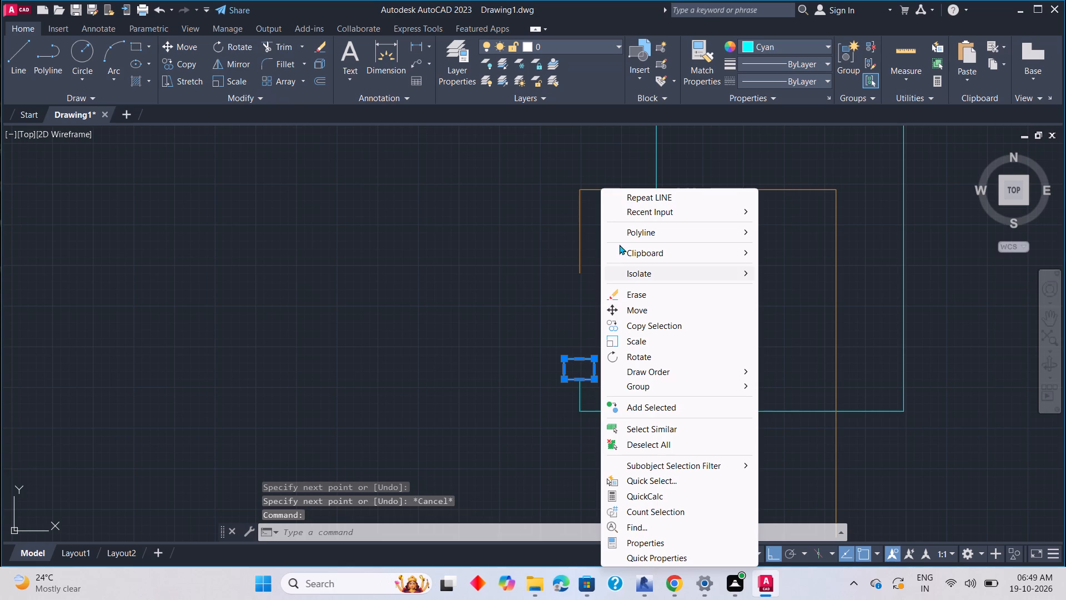
{"action": "left_click", "coordinate": [657, 326]}
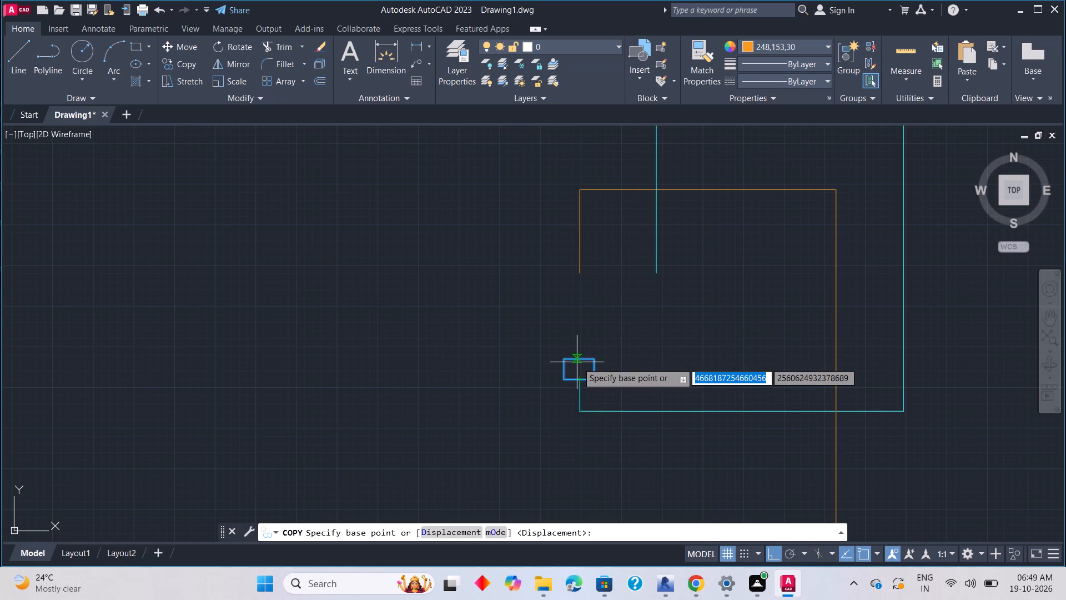
{"action": "left_click", "coordinate": [579, 361]}
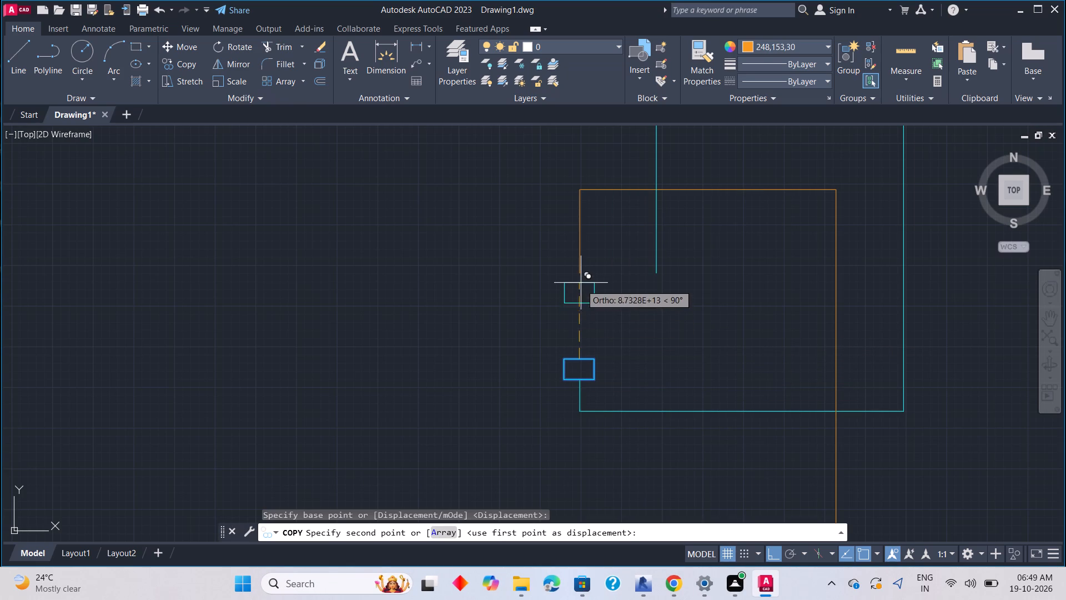
{"action": "left_click", "coordinate": [580, 278]}
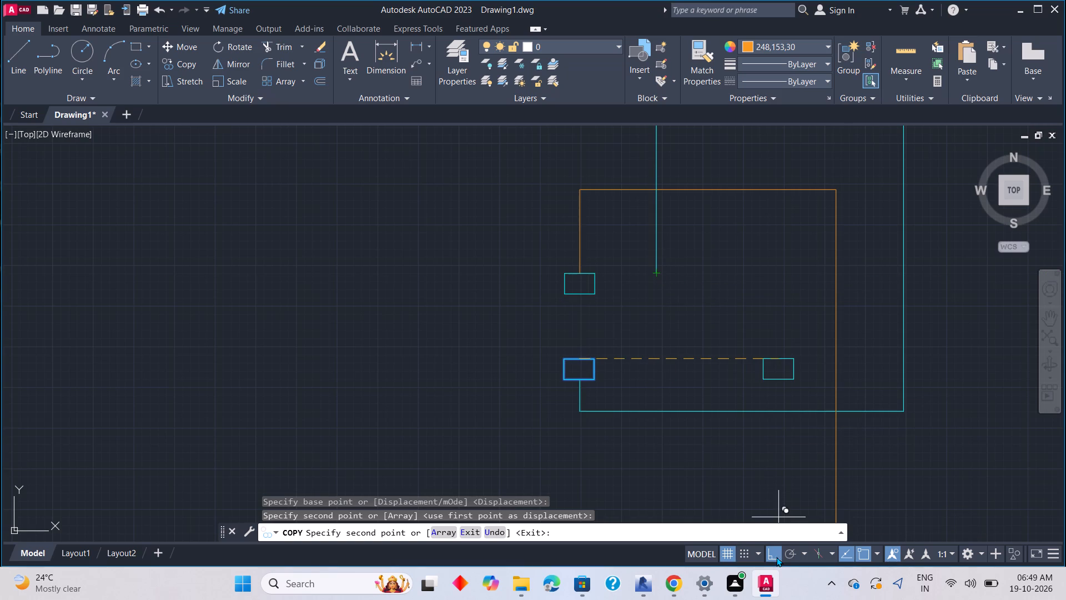
{"action": "left_click_drag", "start_coordinate": [775, 556], "coordinate": [774, 551]}
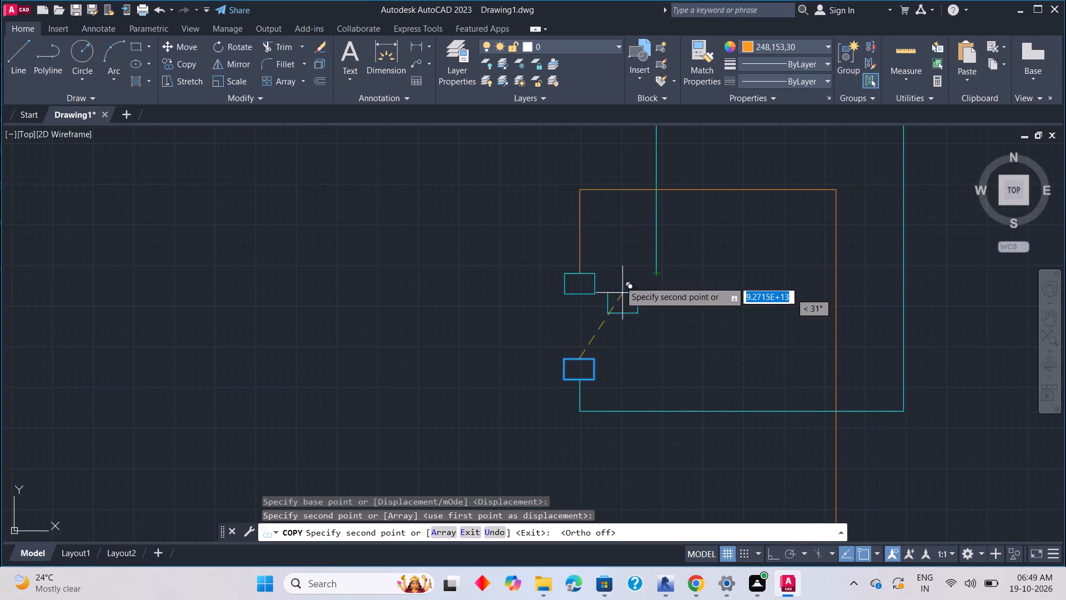
{"action": "left_click", "coordinate": [657, 275]}
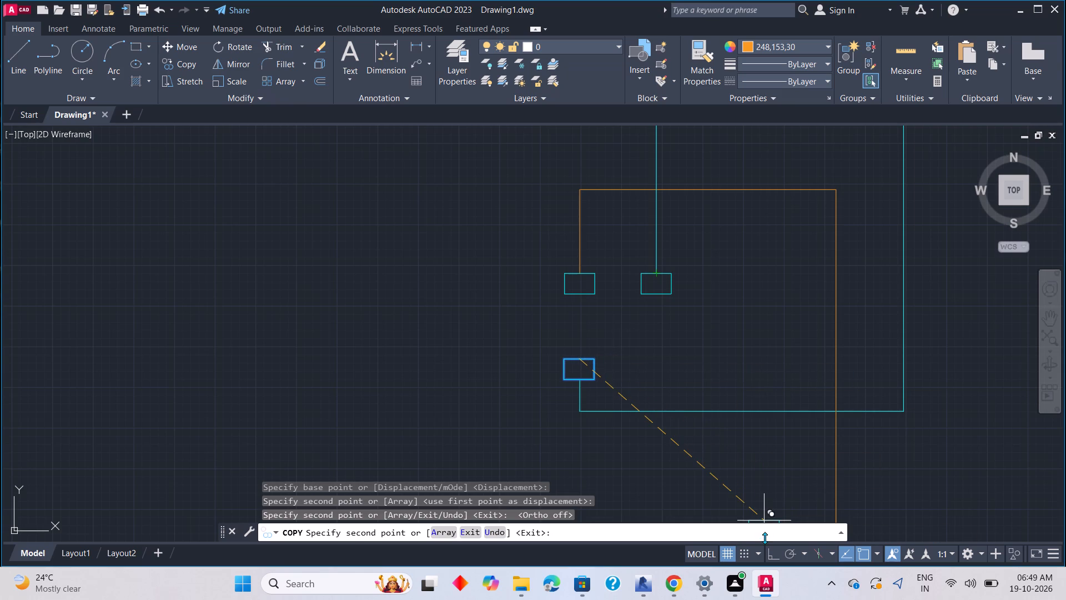
{"action": "left_click_drag", "start_coordinate": [772, 552], "coordinate": [775, 543]}
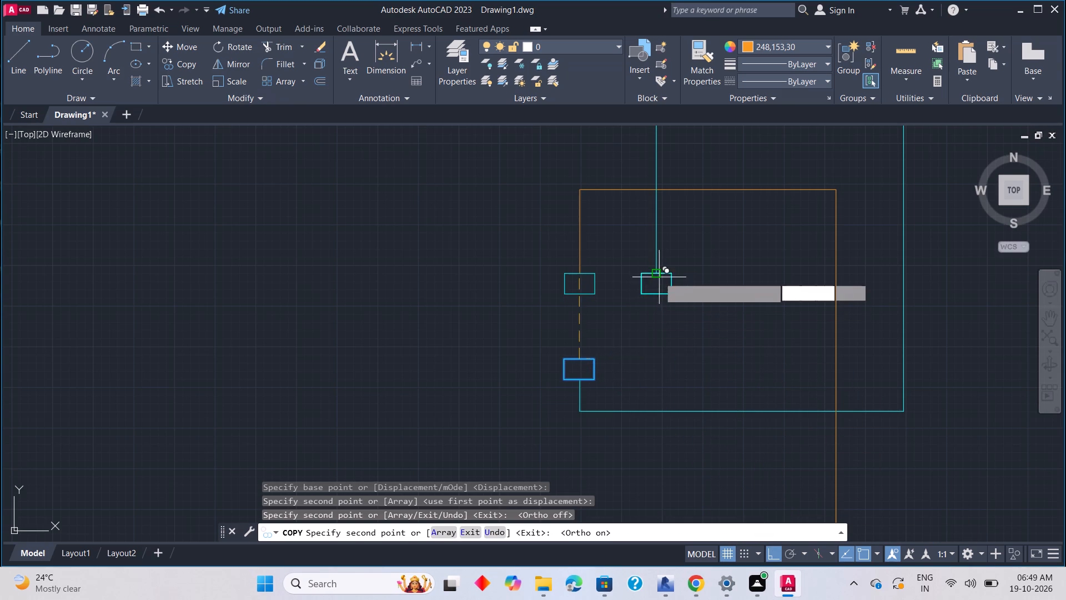
{"action": "left_click", "coordinate": [655, 307]}
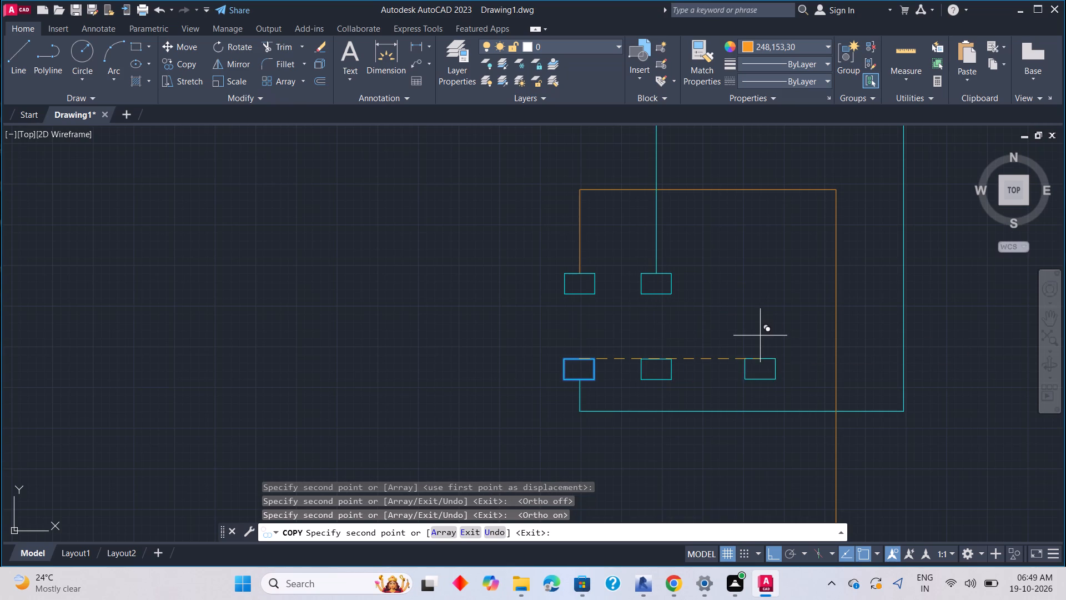
{"action": "key", "text": "Escape"}
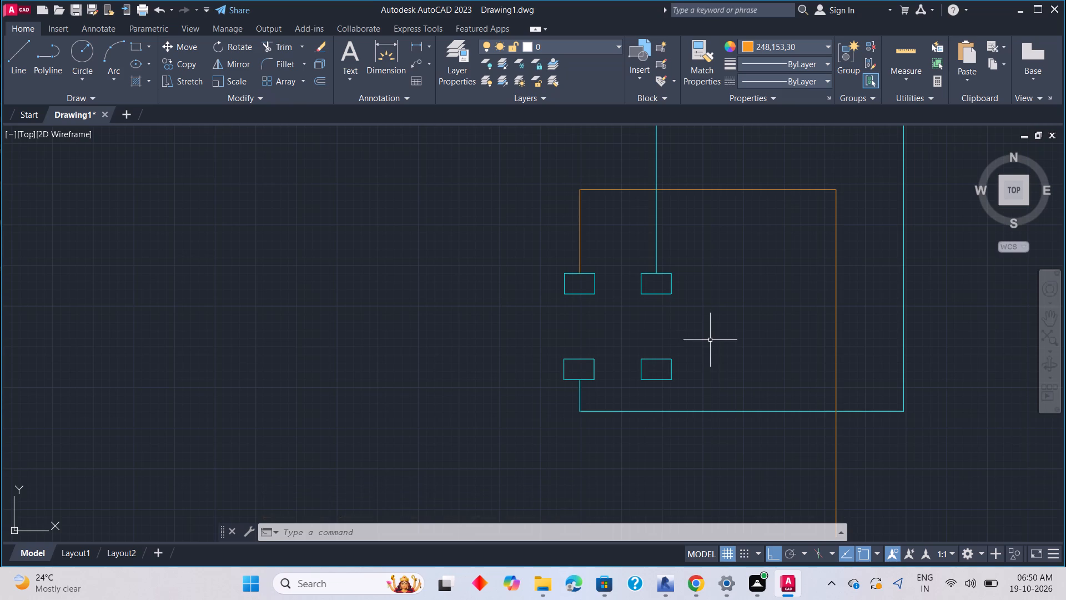
Draw a vertical line in colour 0,0,0 from the lower-right rectangle's bottom midpoint down to the cyan horizontal line.
{"action": "middle_click_drag", "start_coordinate": [649, 403], "coordinate": [651, 359]}
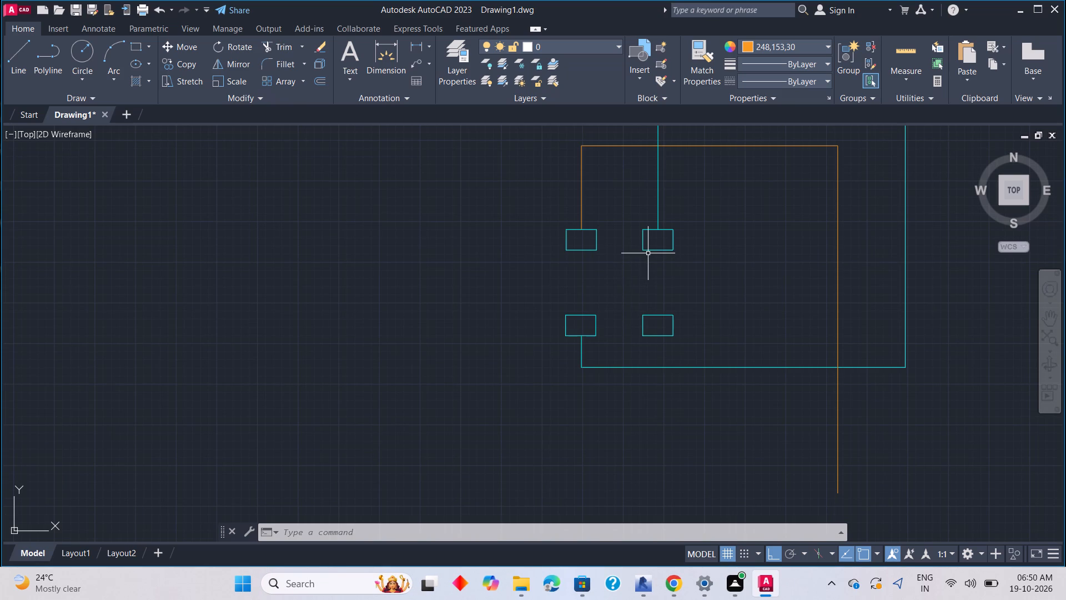
{"action": "type", "text": "l"}
{"action": "key", "text": "space"}
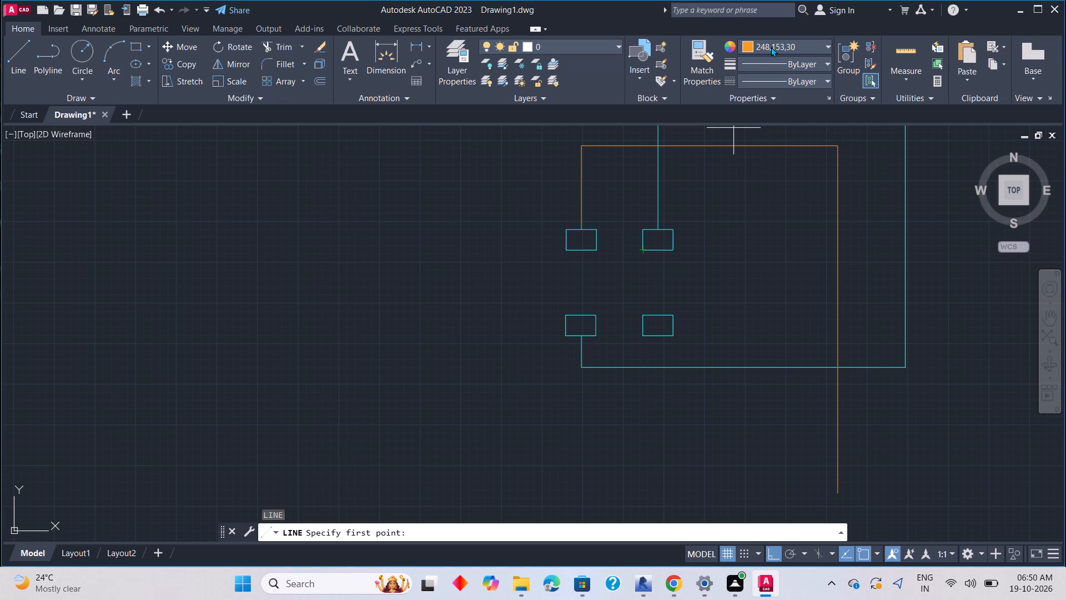
{"action": "left_click", "coordinate": [771, 47]}
{"action": "left_click", "coordinate": [751, 93]}
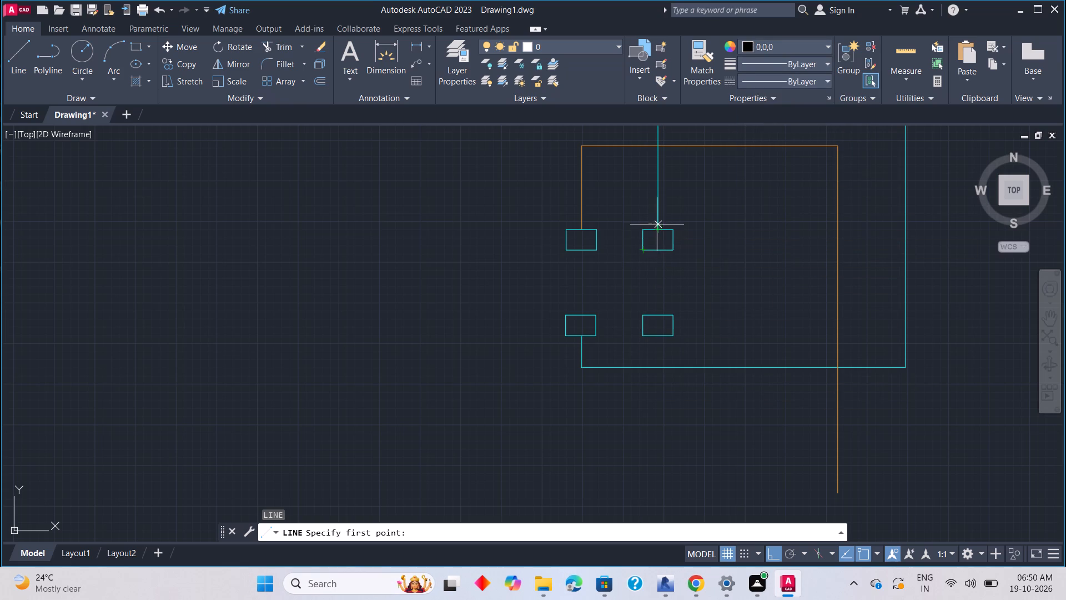
{"action": "left_click", "coordinate": [657, 336]}
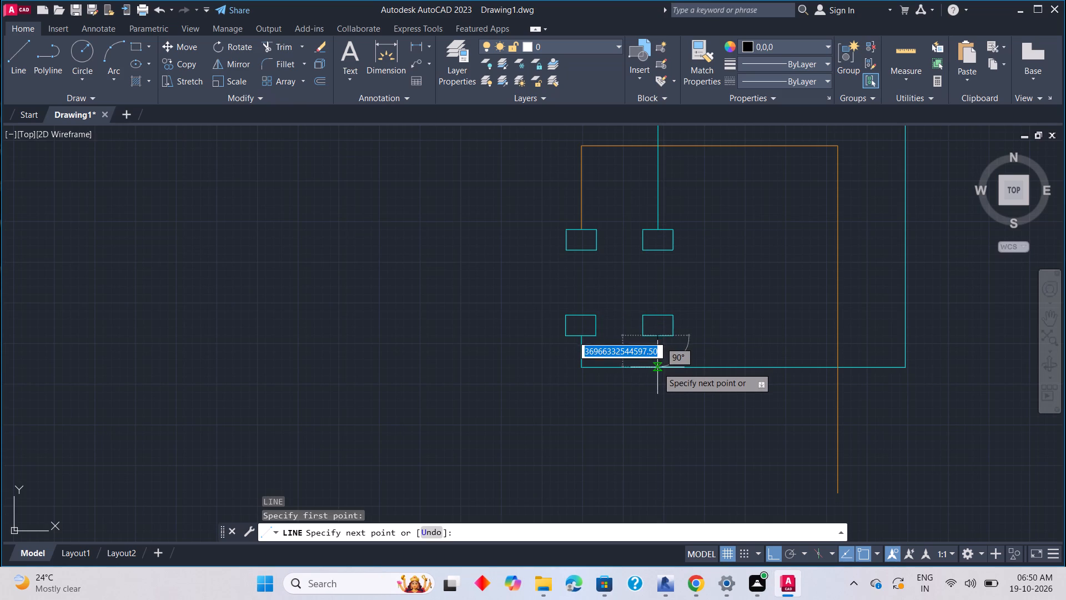
{"action": "left_click", "coordinate": [657, 367]}
{"action": "key", "text": "Escape"}
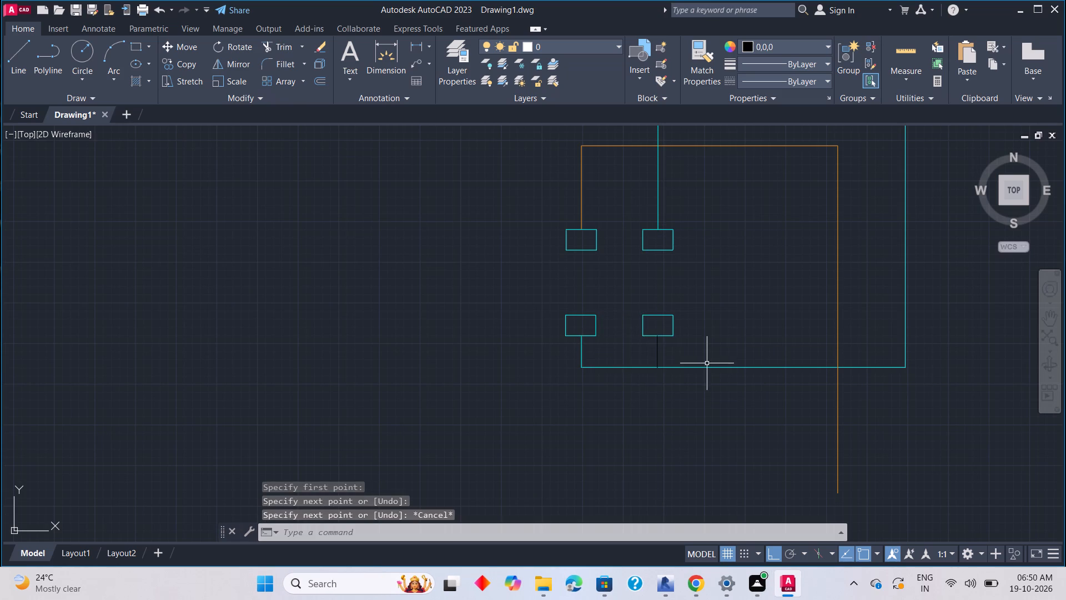
Examine the junction of the black vertical line with the cyan horizontal line and the surrounding rectangles.
{"action": "scroll", "coordinate": [692, 349], "scroll_direction": "up", "scroll_amount": 2}
{"action": "scroll", "coordinate": [625, 344], "scroll_direction": "up", "scroll_amount": 2}
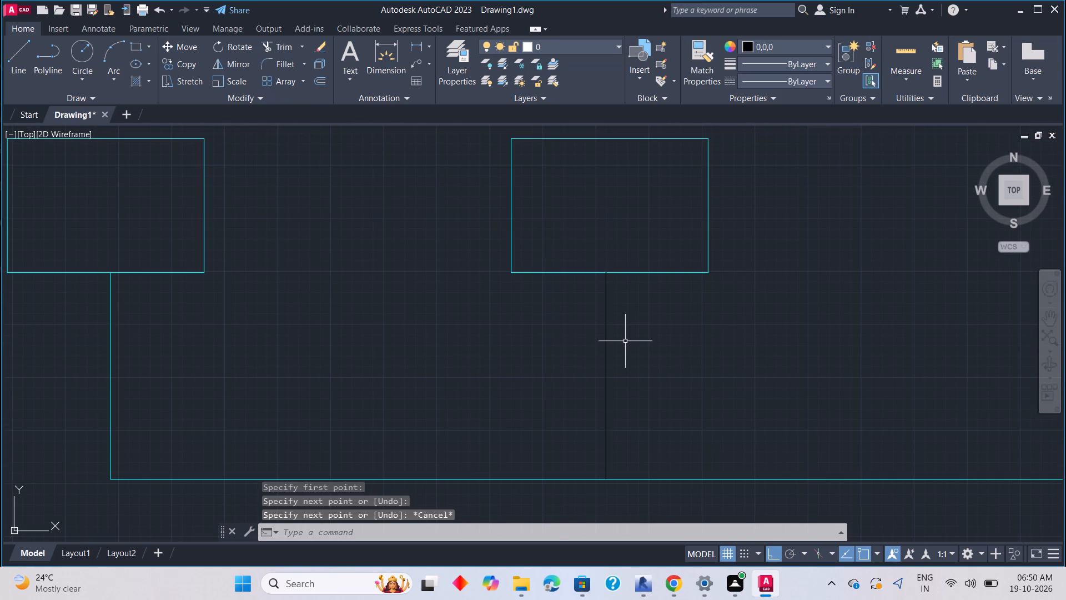
{"action": "scroll", "coordinate": [625, 339], "scroll_direction": "down", "scroll_amount": 3}
{"action": "scroll", "coordinate": [620, 378], "scroll_direction": "up", "scroll_amount": 7}
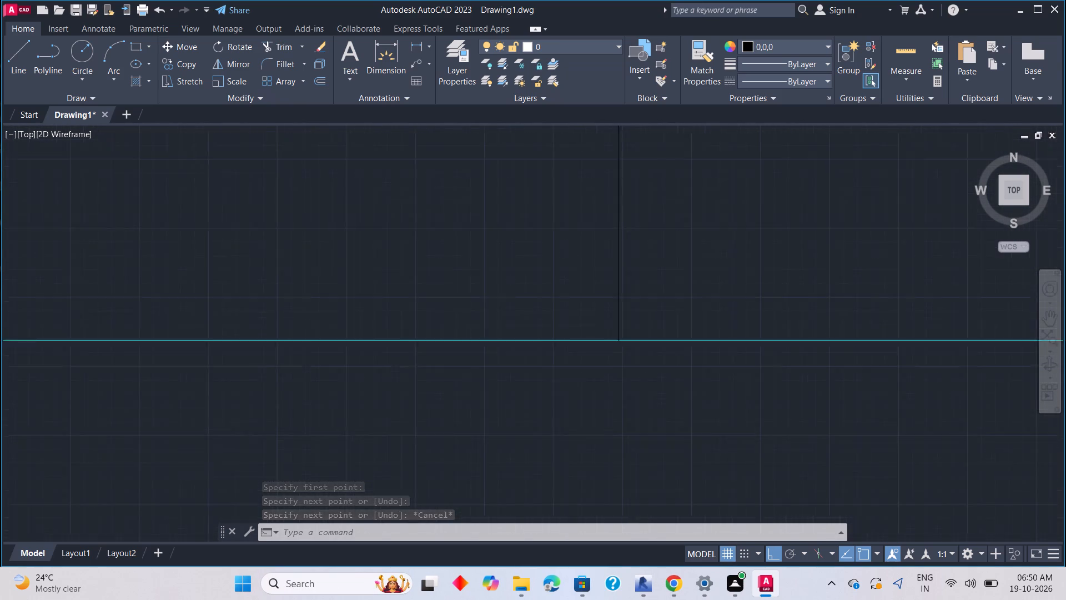
{"action": "scroll", "coordinate": [625, 350], "scroll_direction": "up", "scroll_amount": 5}
{"action": "middle_click_drag", "start_coordinate": [567, 275], "coordinate": [590, 391]}
{"action": "scroll", "coordinate": [587, 391], "scroll_direction": "up", "scroll_amount": 3}
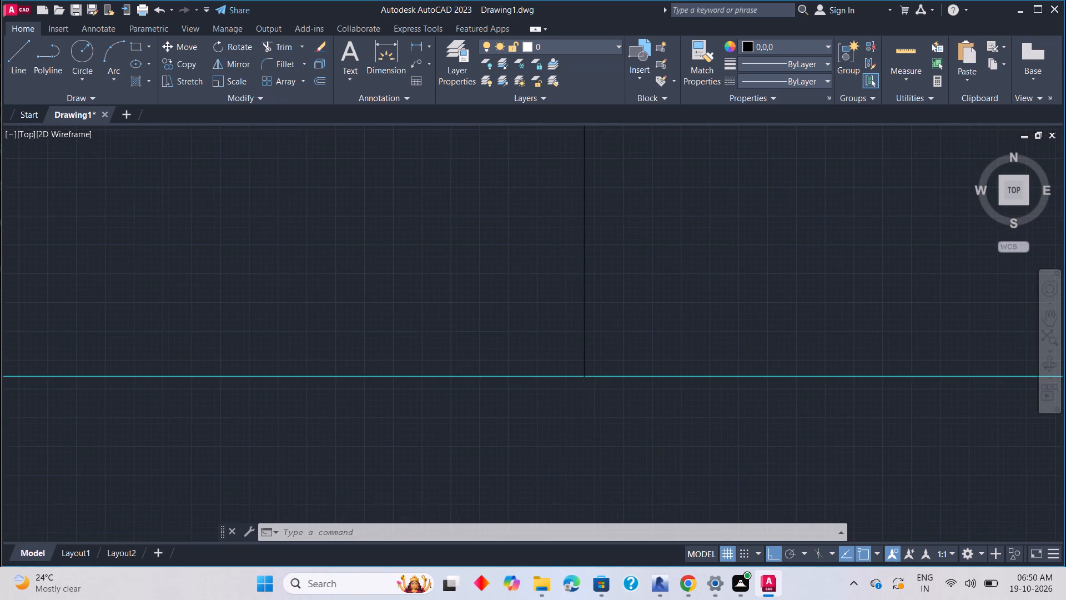
{"action": "scroll", "coordinate": [587, 388], "scroll_direction": "up", "scroll_amount": 3}
{"action": "scroll", "coordinate": [563, 294], "scroll_direction": "up", "scroll_amount": 3}
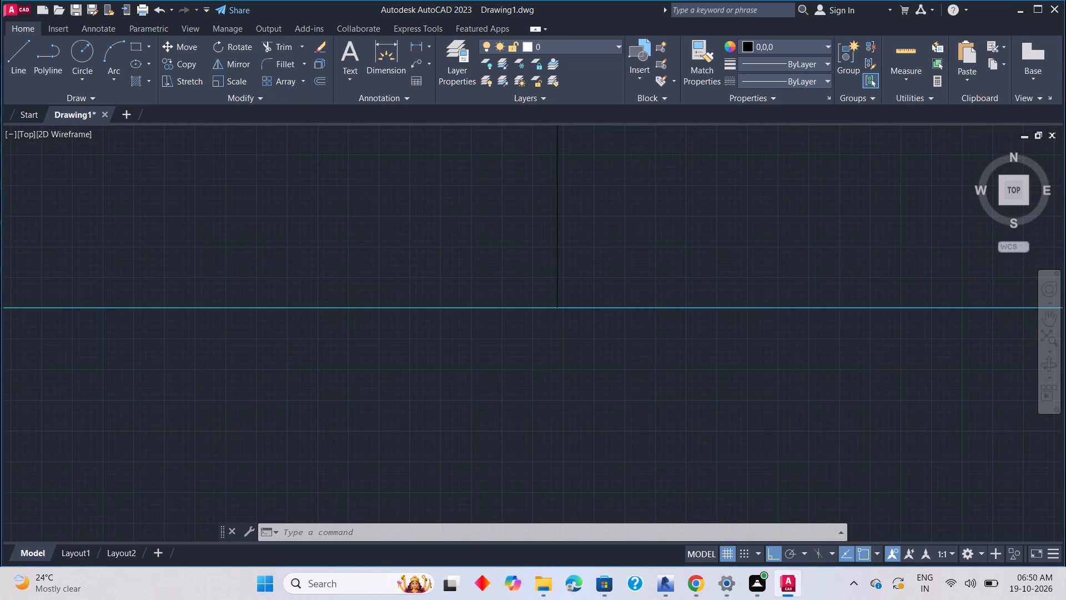
{"action": "scroll", "coordinate": [563, 294], "scroll_direction": "down", "scroll_amount": 18}
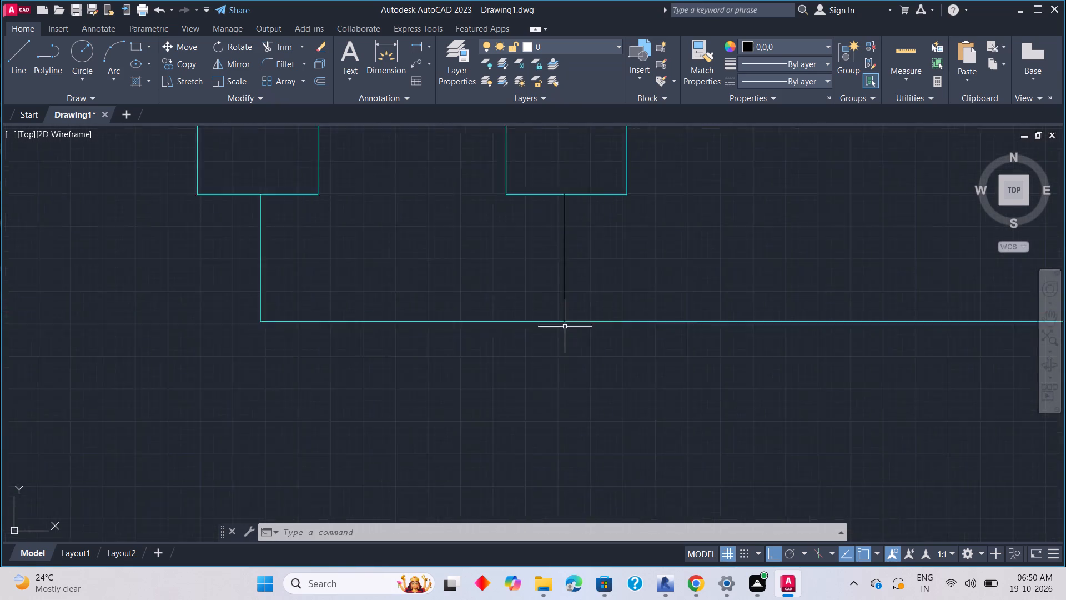
{"action": "scroll", "coordinate": [565, 328], "scroll_direction": "down", "scroll_amount": 5}
{"action": "middle_click_drag", "start_coordinate": [566, 322], "coordinate": [576, 422]}
{"action": "scroll", "coordinate": [559, 407], "scroll_direction": "up", "scroll_amount": 2}
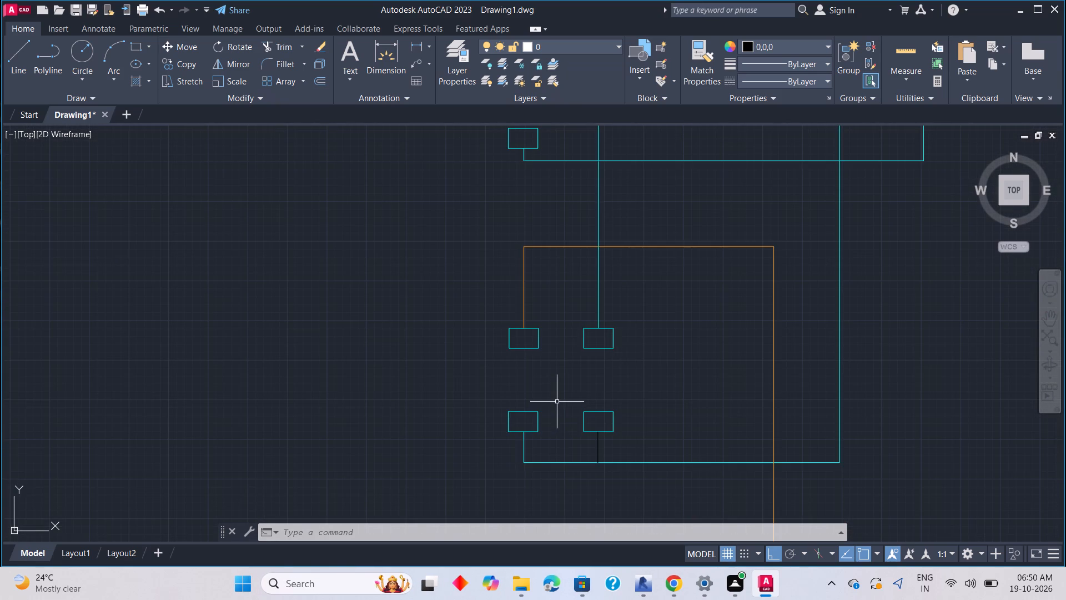
Change the colour of the rectangle beneath the orange vertical line to 248,153,30.
{"action": "left_click", "coordinate": [537, 341]}
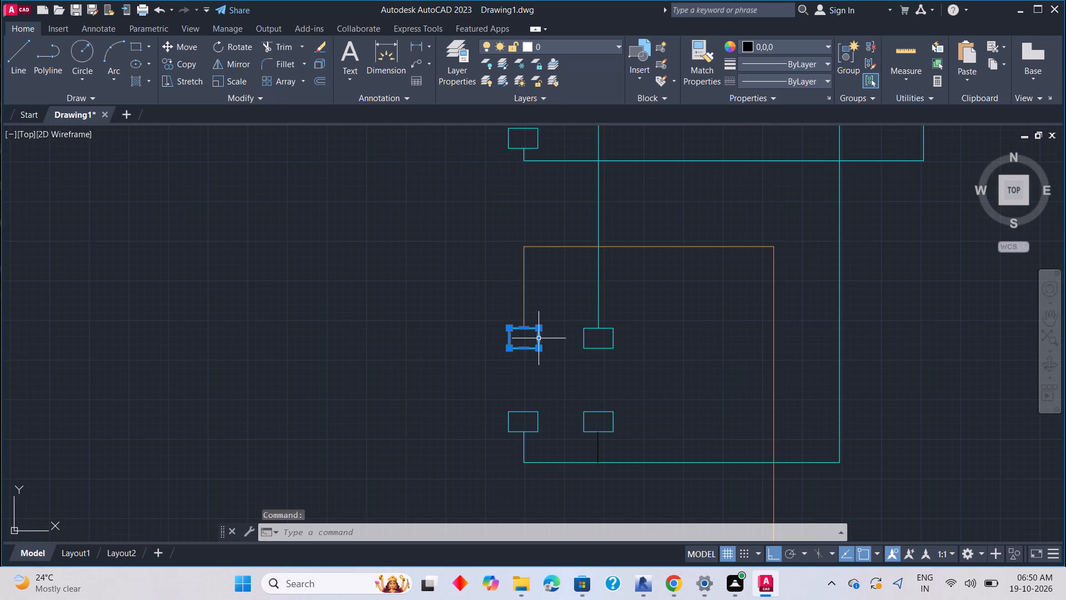
{"action": "left_click", "coordinate": [806, 43]}
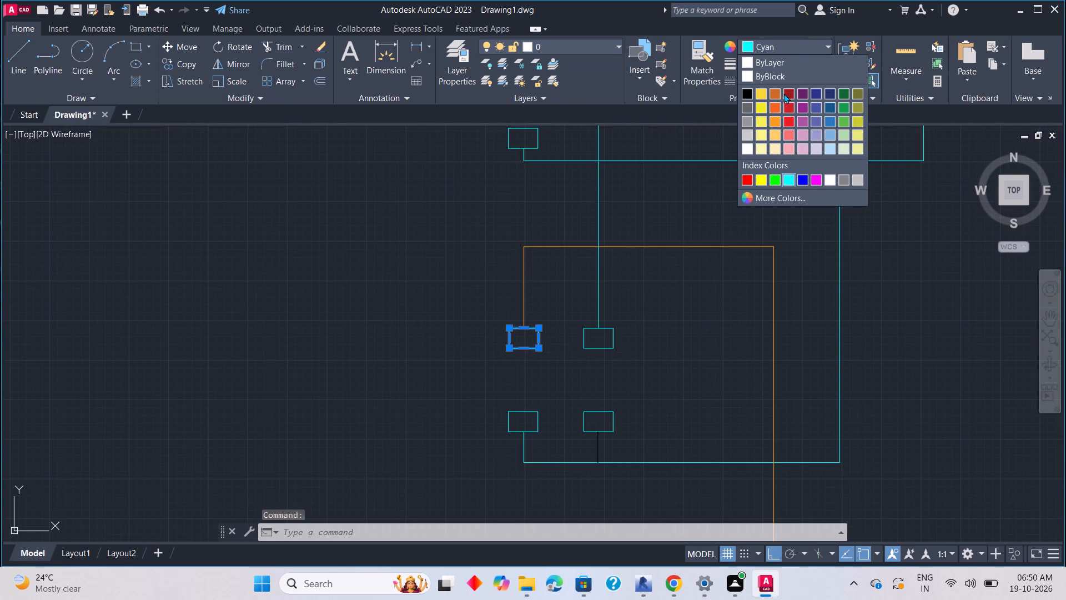
{"action": "left_click", "coordinate": [776, 122]}
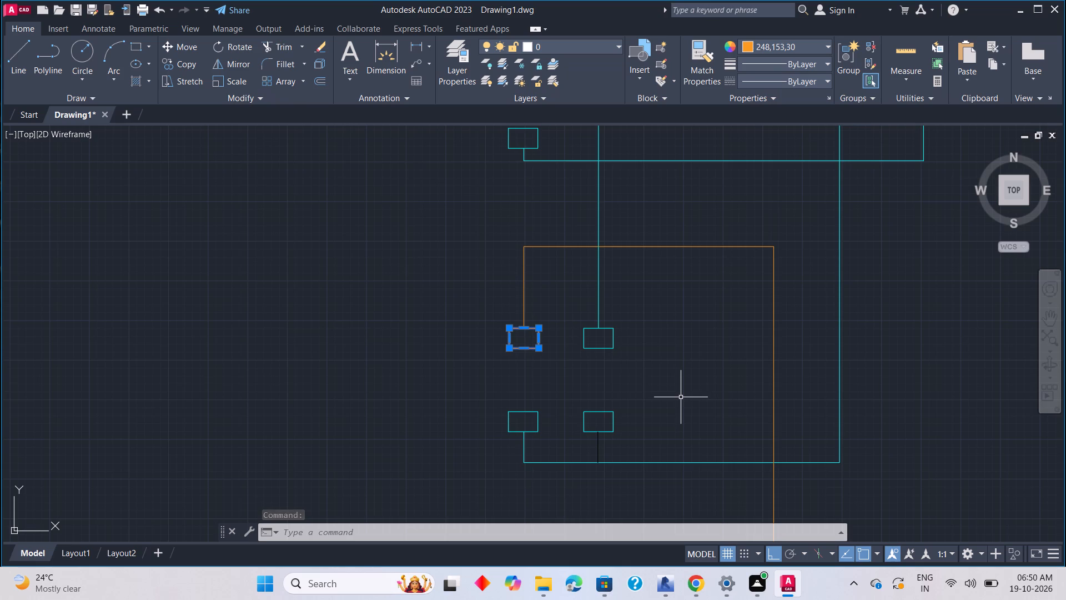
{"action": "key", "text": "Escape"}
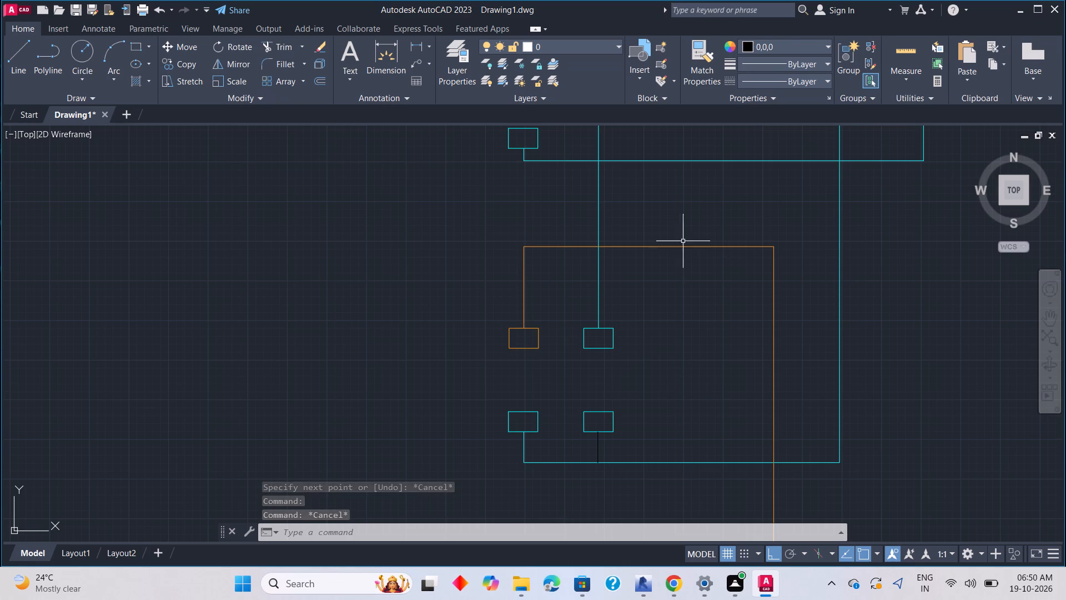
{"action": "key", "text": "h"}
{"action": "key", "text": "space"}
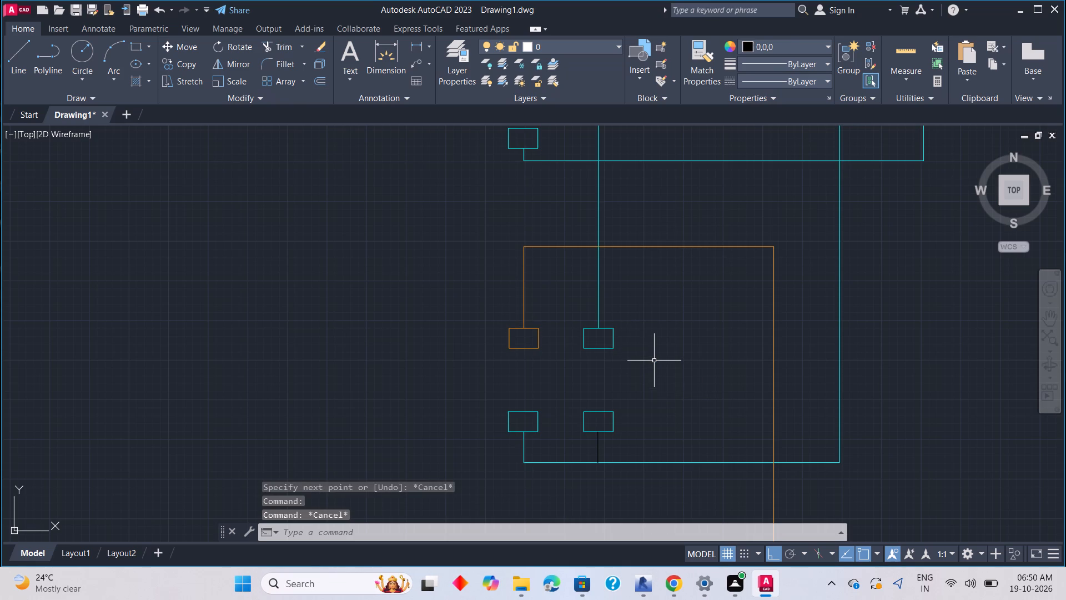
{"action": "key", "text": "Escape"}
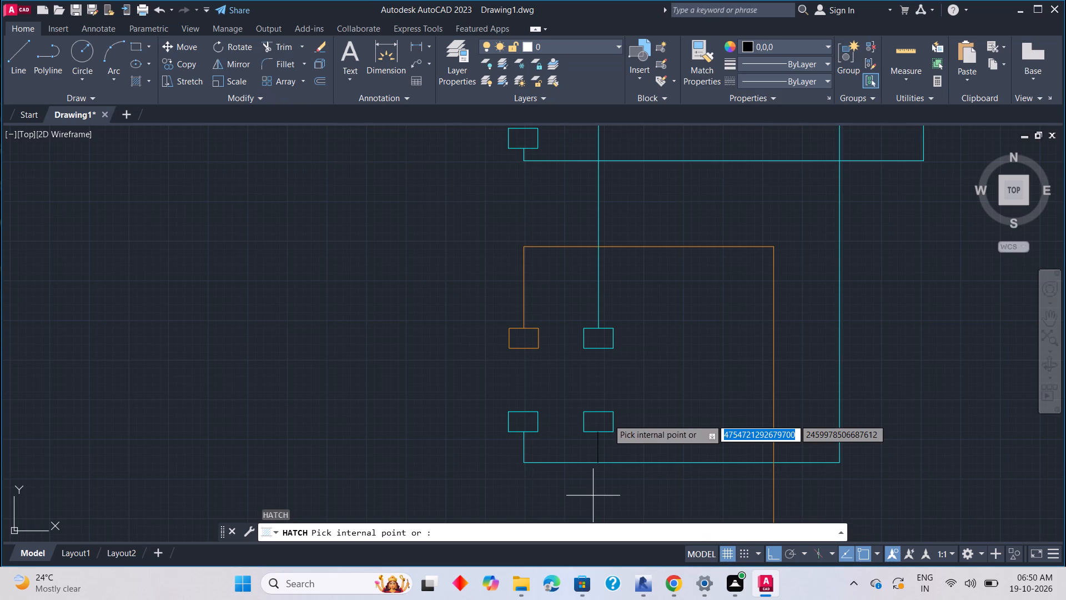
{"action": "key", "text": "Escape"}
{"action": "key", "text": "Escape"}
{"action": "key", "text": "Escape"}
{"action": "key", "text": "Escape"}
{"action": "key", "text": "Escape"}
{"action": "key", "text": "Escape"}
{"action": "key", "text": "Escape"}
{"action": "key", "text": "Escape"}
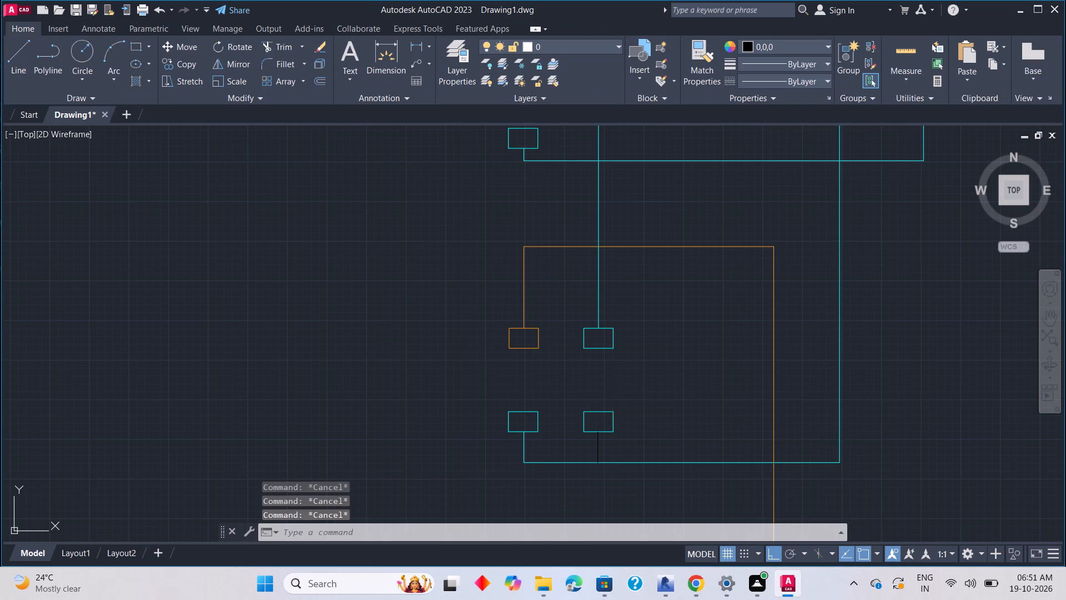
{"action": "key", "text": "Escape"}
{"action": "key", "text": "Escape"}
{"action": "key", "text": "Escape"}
Examine the overall layout of the cyan, orange and black linework.
{"action": "scroll", "coordinate": [611, 397], "scroll_direction": "down", "scroll_amount": 5}
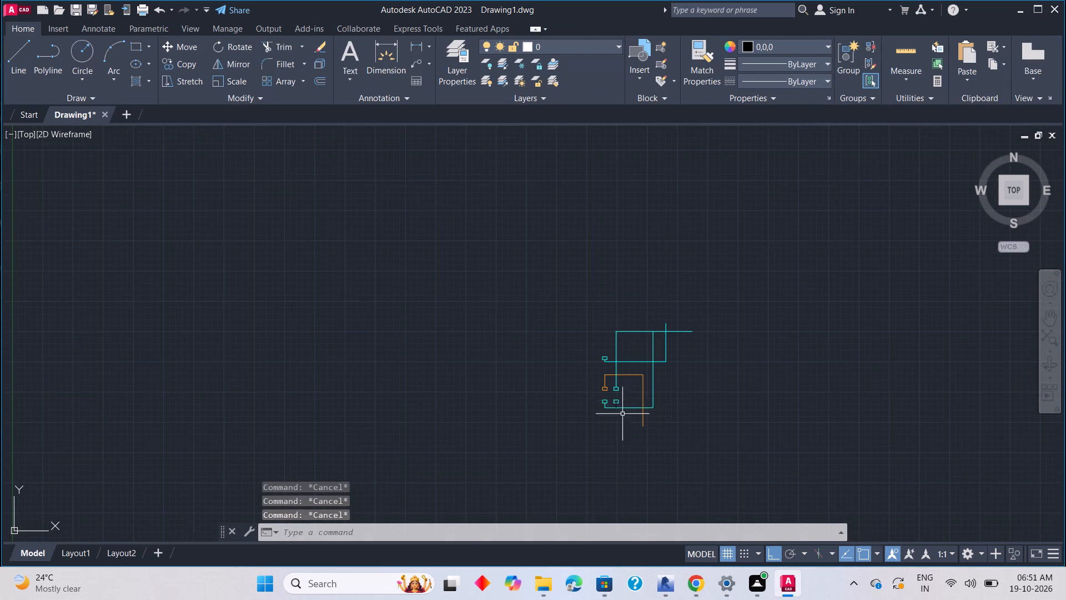
{"action": "middle_click_drag", "start_coordinate": [621, 432], "coordinate": [609, 385]}
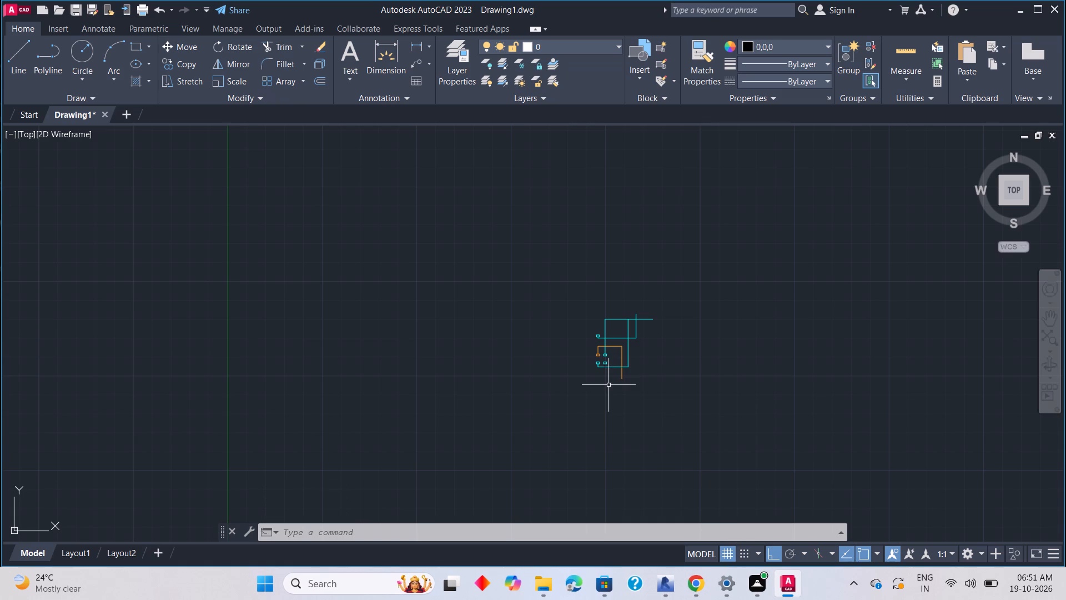
{"action": "middle_click_drag", "start_coordinate": [646, 334], "coordinate": [664, 244]}
{"action": "middle_click_drag", "start_coordinate": [698, 276], "coordinate": [691, 262]}
{"action": "scroll", "coordinate": [680, 256], "scroll_direction": "up", "scroll_amount": 1}
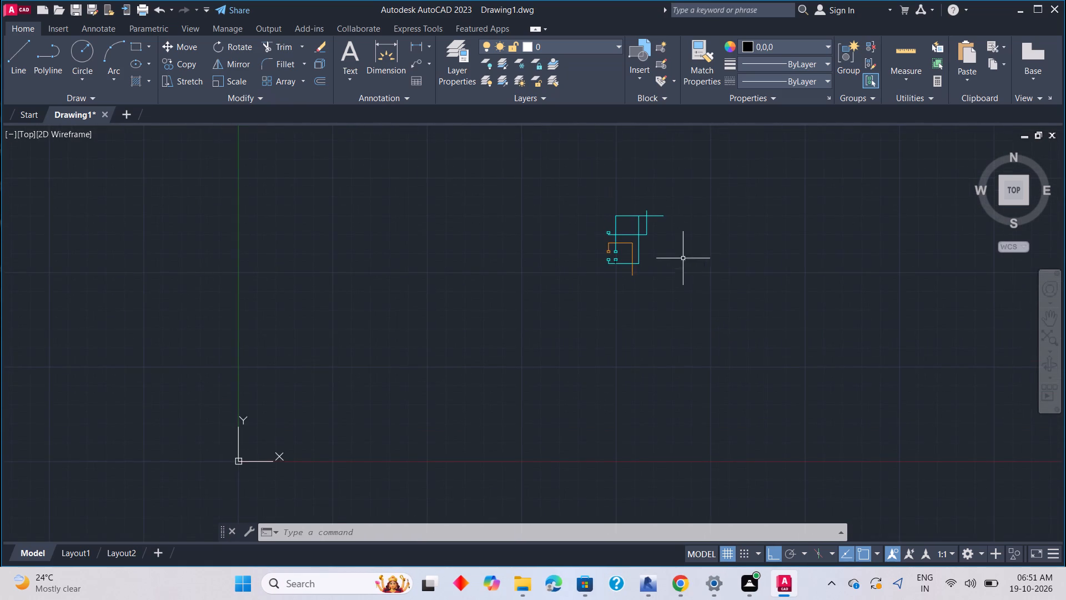
{"action": "middle_click_drag", "start_coordinate": [634, 255], "coordinate": [653, 209]}
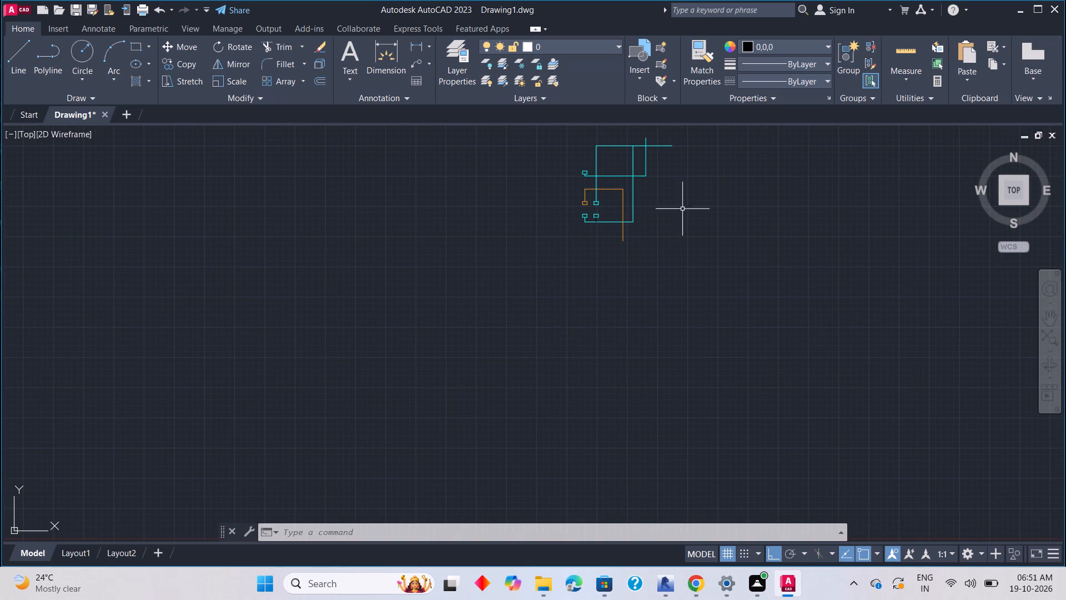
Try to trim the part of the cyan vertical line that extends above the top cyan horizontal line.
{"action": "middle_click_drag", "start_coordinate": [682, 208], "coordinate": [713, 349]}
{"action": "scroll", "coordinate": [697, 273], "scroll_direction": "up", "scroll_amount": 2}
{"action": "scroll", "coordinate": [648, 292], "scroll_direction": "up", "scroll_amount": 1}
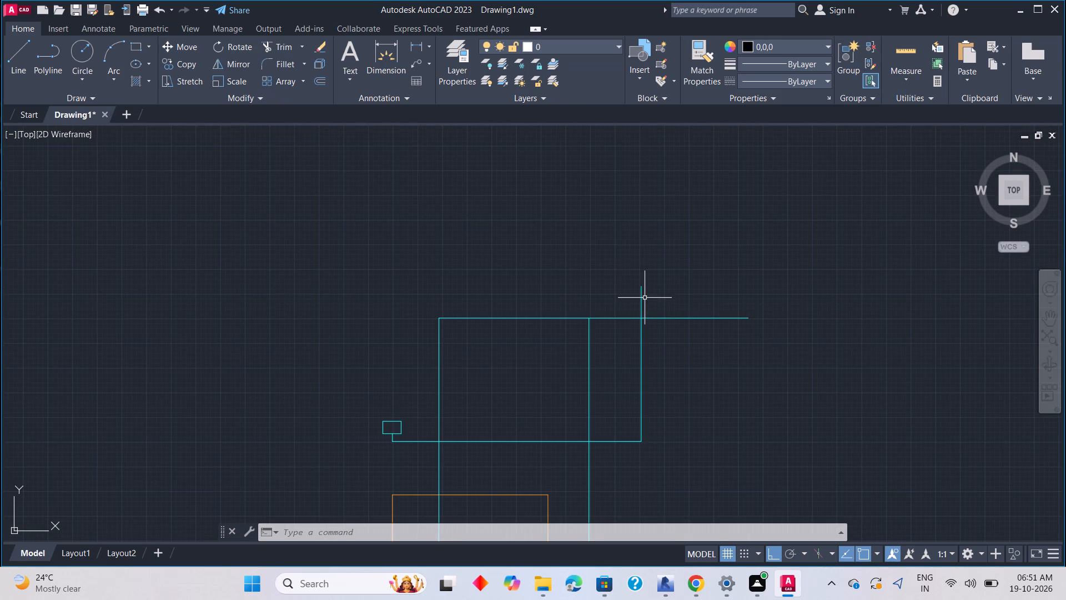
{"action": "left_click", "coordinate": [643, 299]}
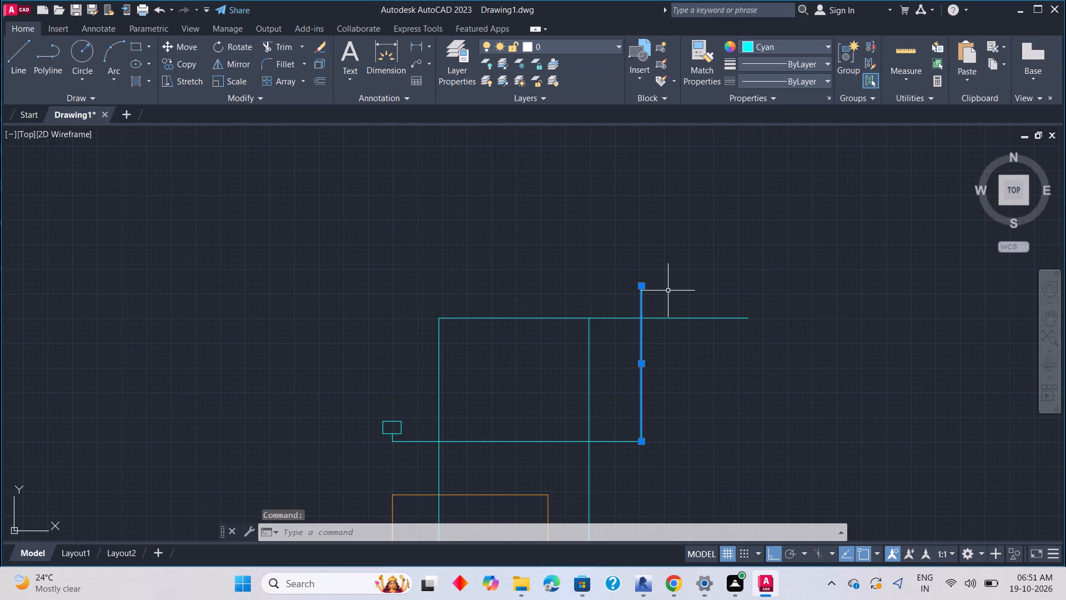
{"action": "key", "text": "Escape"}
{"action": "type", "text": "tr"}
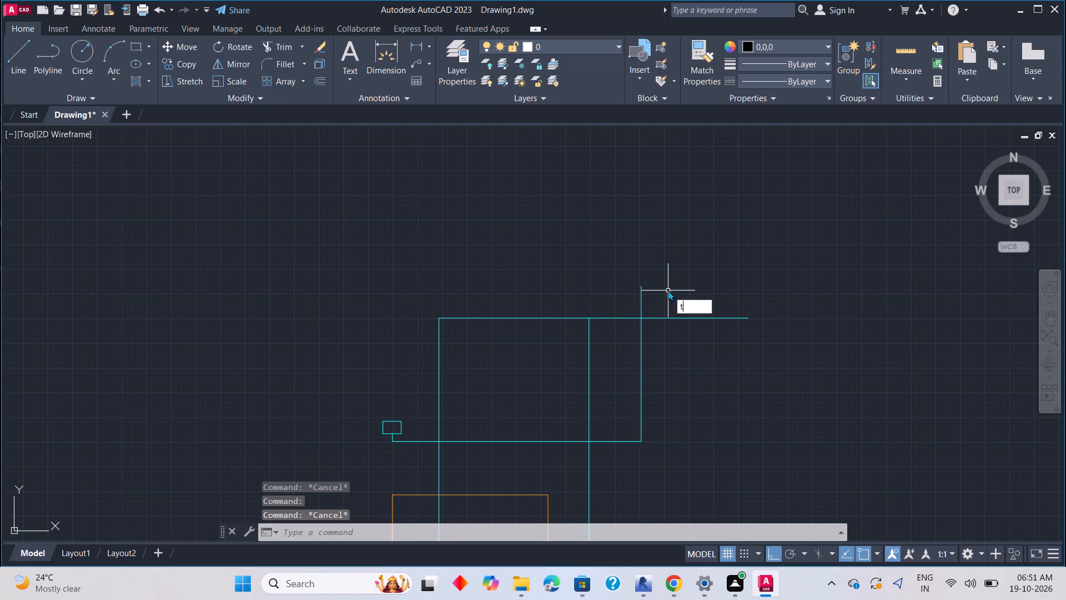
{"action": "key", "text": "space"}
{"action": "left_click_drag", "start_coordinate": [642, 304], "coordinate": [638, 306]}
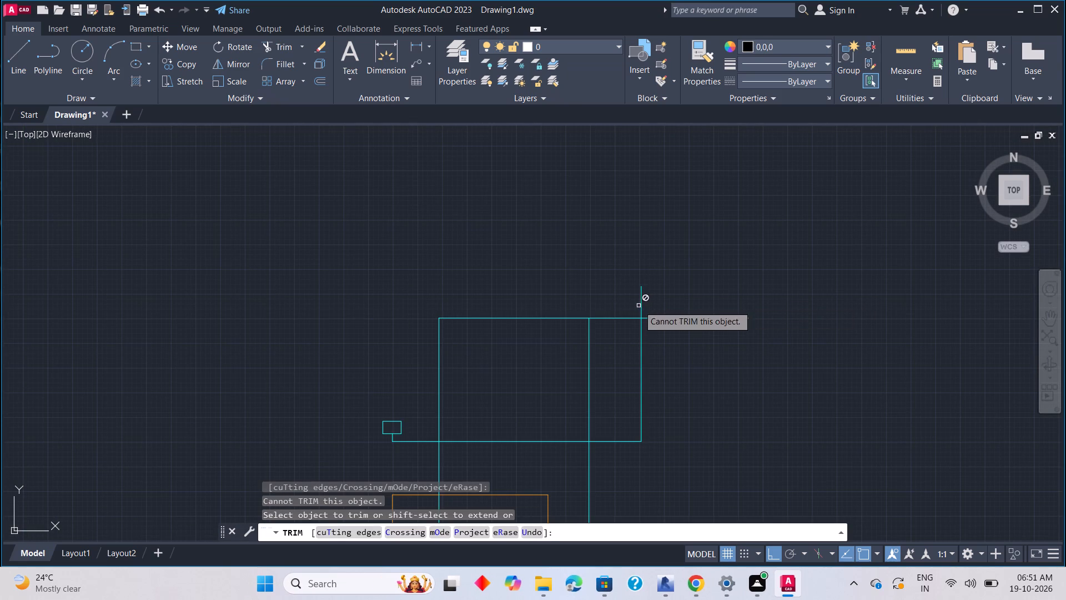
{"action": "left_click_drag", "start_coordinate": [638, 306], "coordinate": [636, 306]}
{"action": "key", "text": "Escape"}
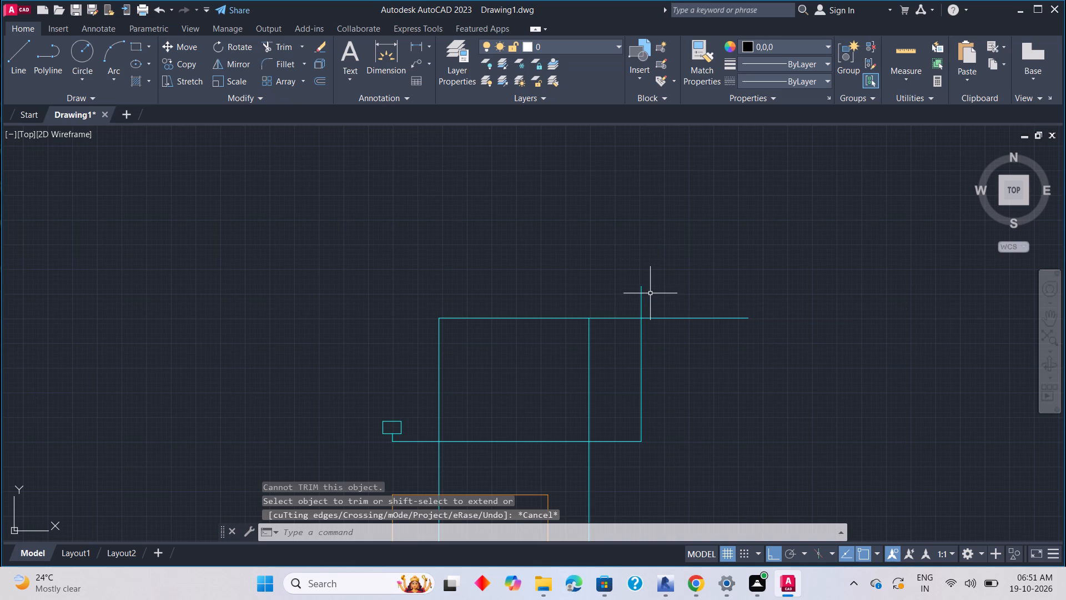
Stretch the upper end of the overextending cyan vertical line down to its intersection with the top horizontal line.
{"action": "left_click", "coordinate": [642, 302]}
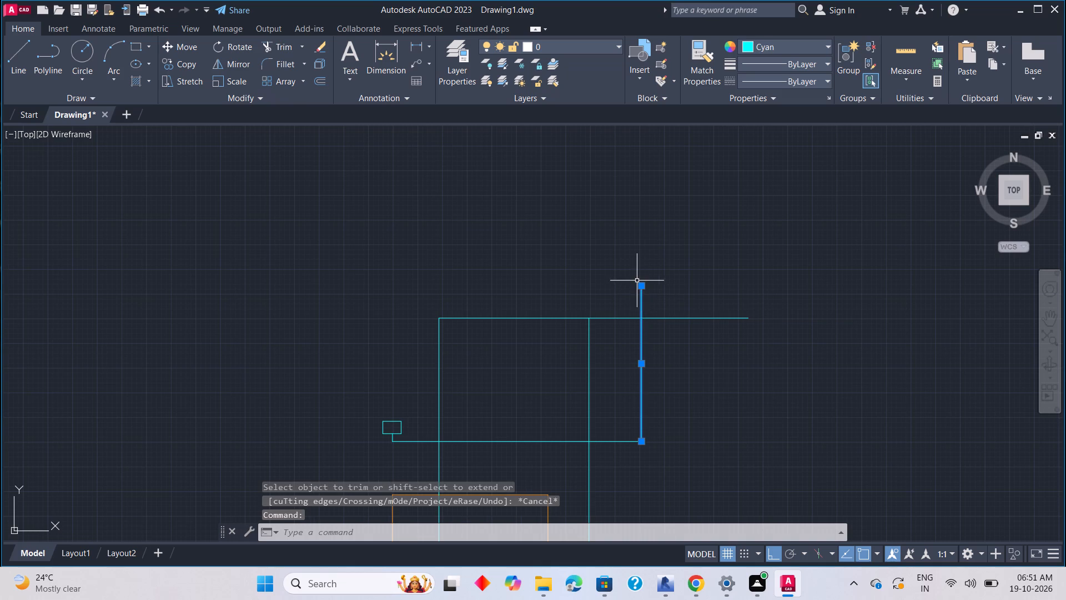
{"action": "left_click", "coordinate": [640, 285]}
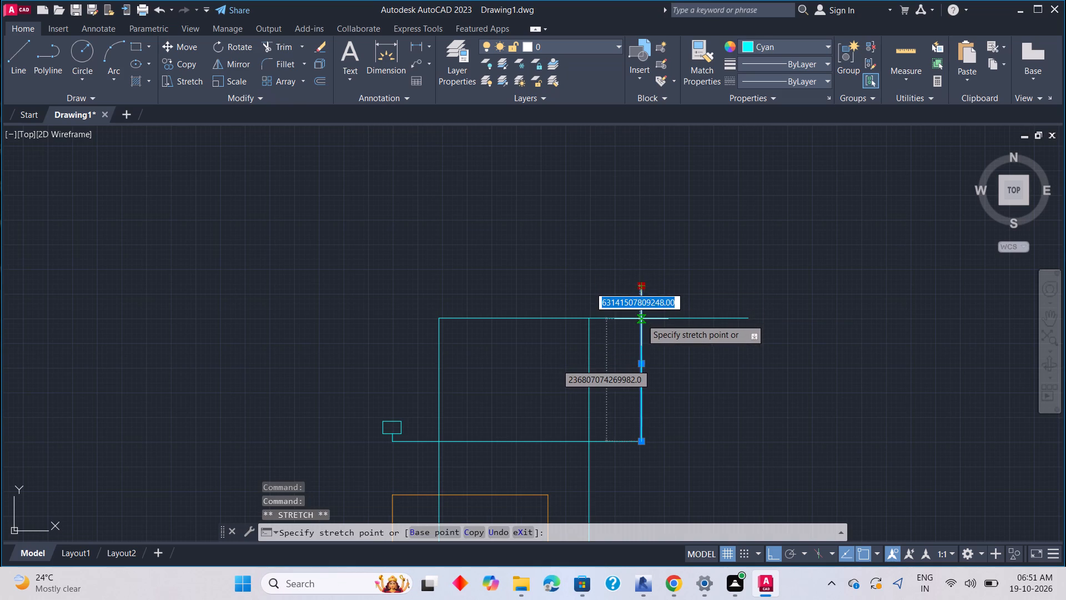
{"action": "left_click", "coordinate": [641, 319]}
{"action": "key", "text": "Escape"}
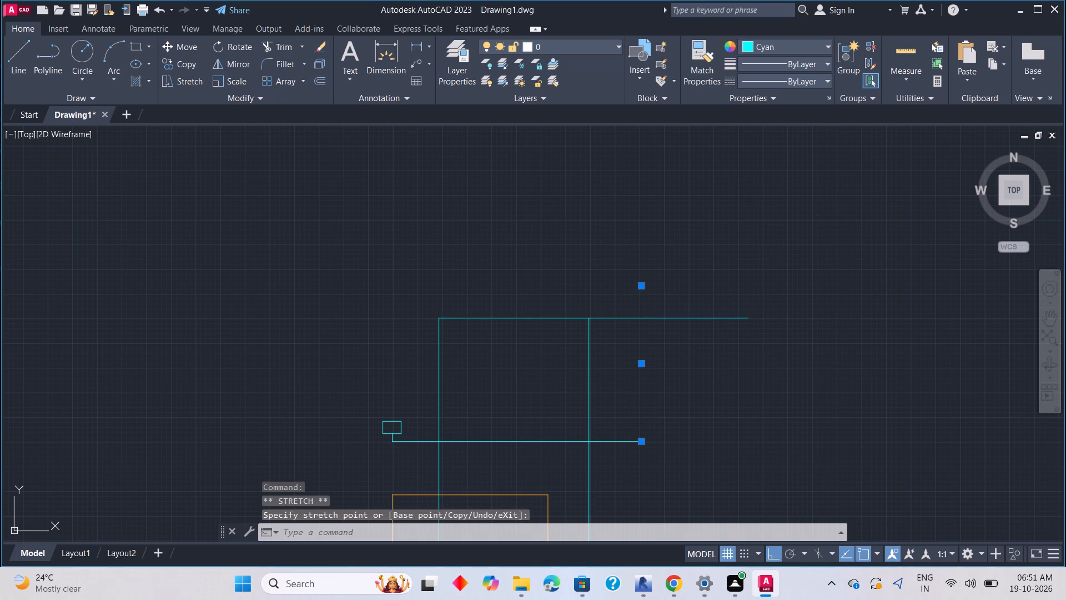
Draw a vertical line in Cyan from the free end of the upper rectangle's horizontal branch up to the top horizontal line.
{"action": "key", "text": "l"}
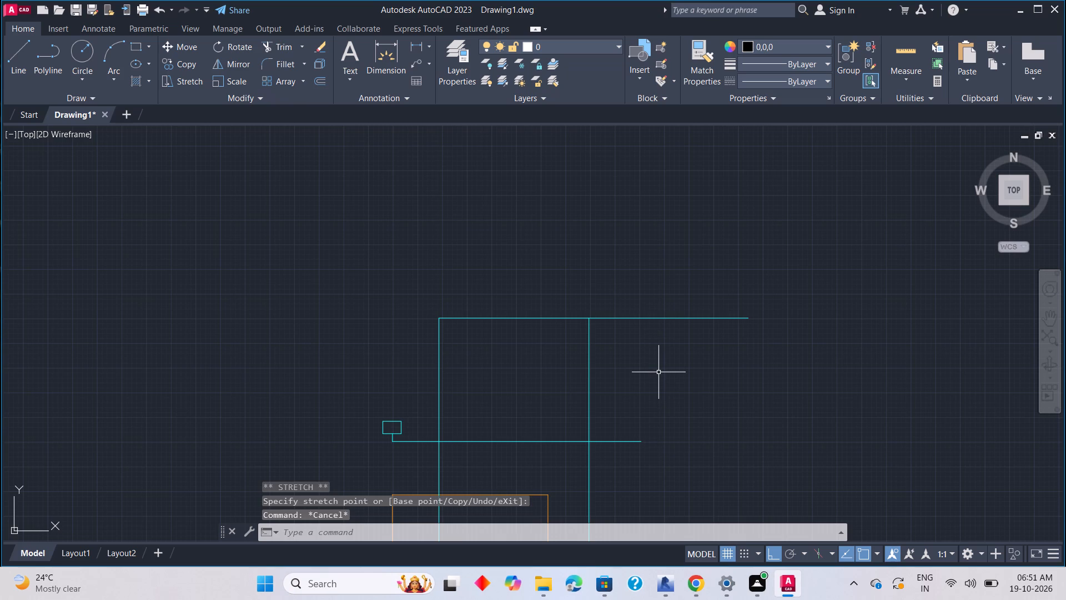
{"action": "key", "text": "space"}
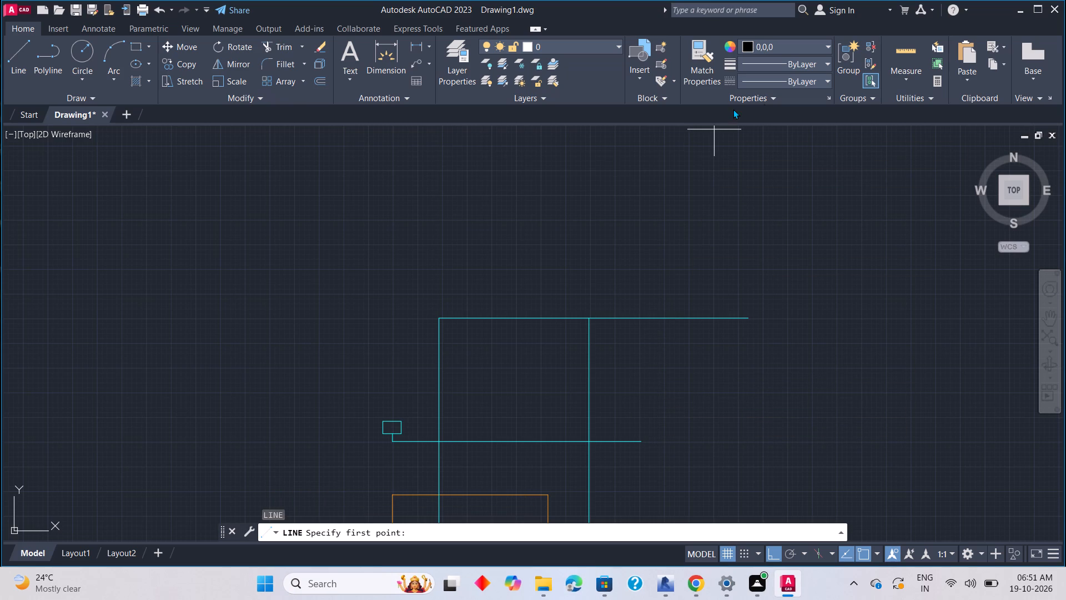
{"action": "left_click", "coordinate": [802, 44]}
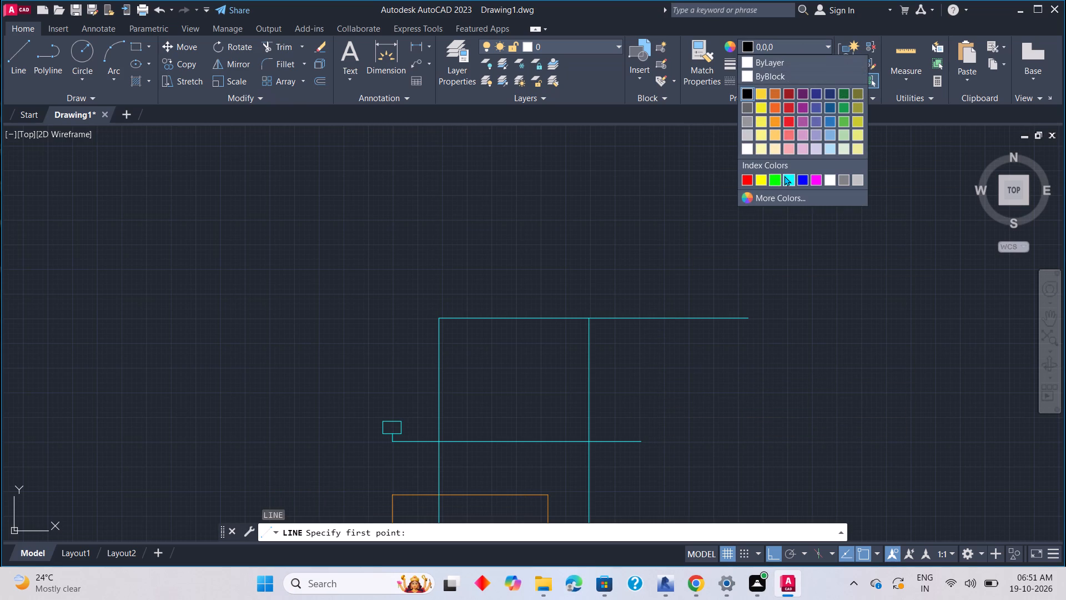
{"action": "left_click", "coordinate": [784, 176]}
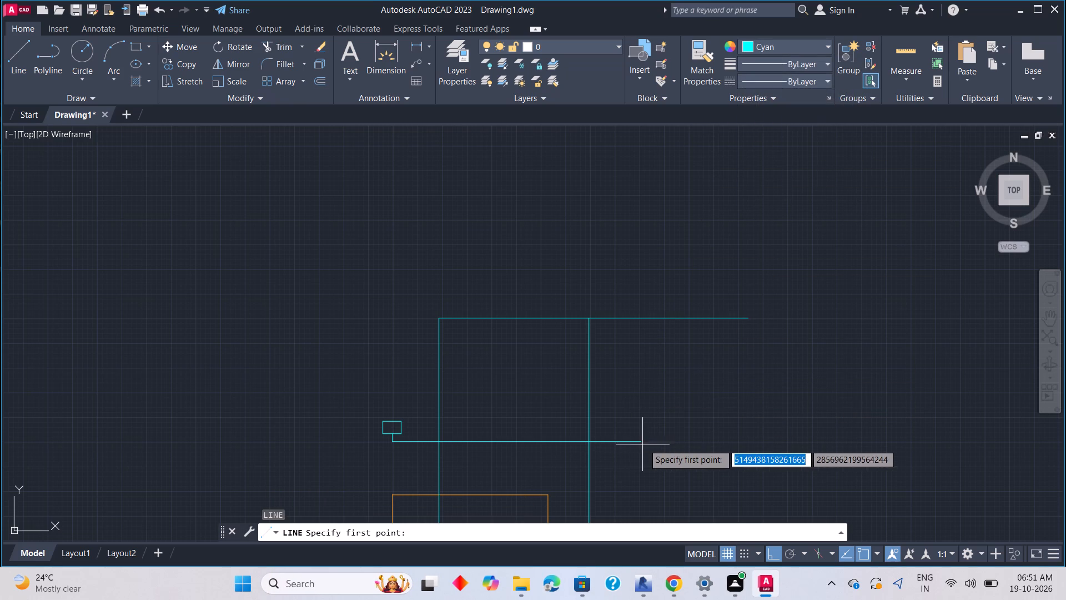
{"action": "left_click", "coordinate": [644, 444]}
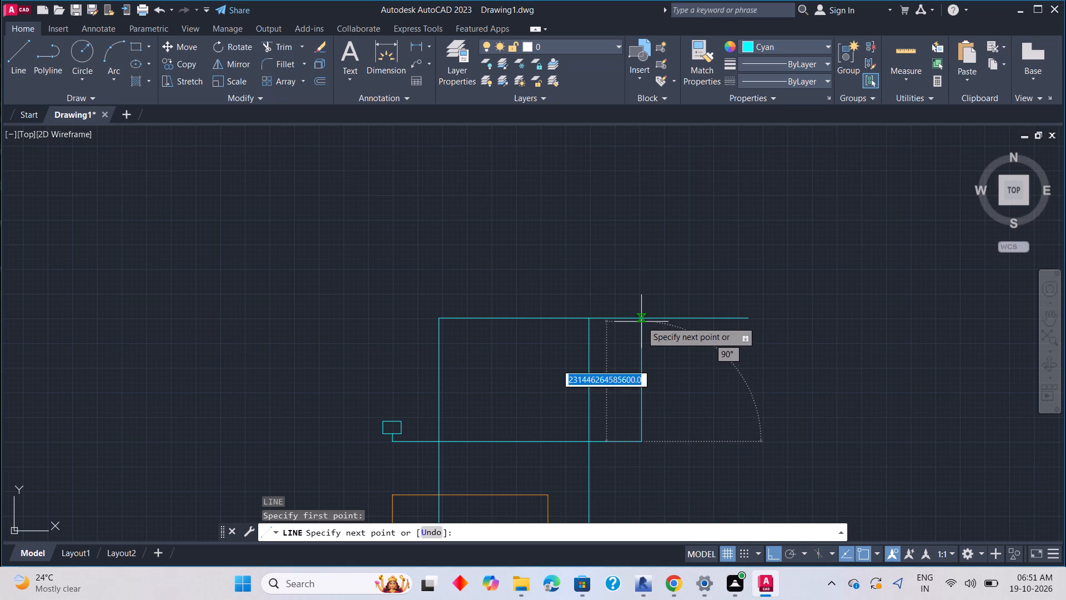
{"action": "scroll", "coordinate": [641, 317], "scroll_direction": "up", "scroll_amount": 4}
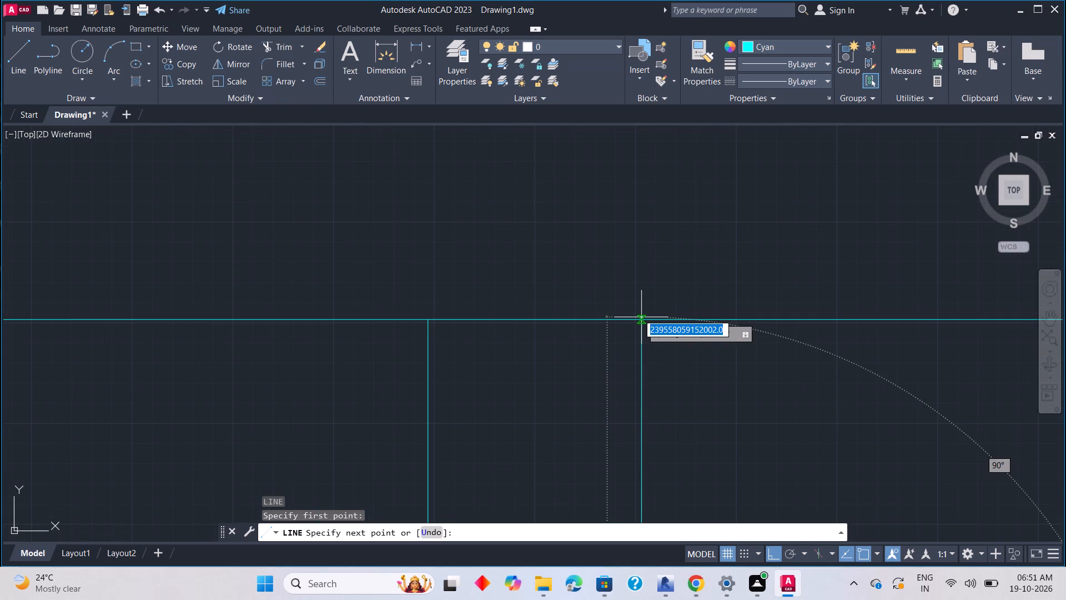
{"action": "left_click", "coordinate": [641, 320]}
{"action": "key", "text": "Escape"}
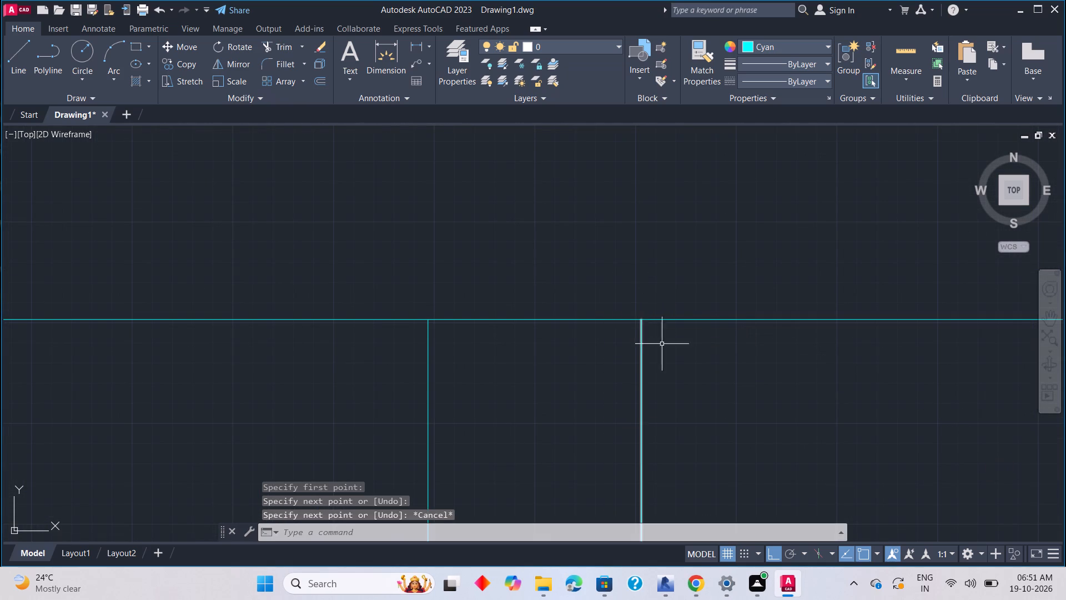
Examine the complete linework and the gap between the upper and lower pairs of small rectangles.
{"action": "scroll", "coordinate": [688, 358], "scroll_direction": "down", "scroll_amount": 5}
{"action": "middle_click_drag", "start_coordinate": [685, 422], "coordinate": [669, 367]}
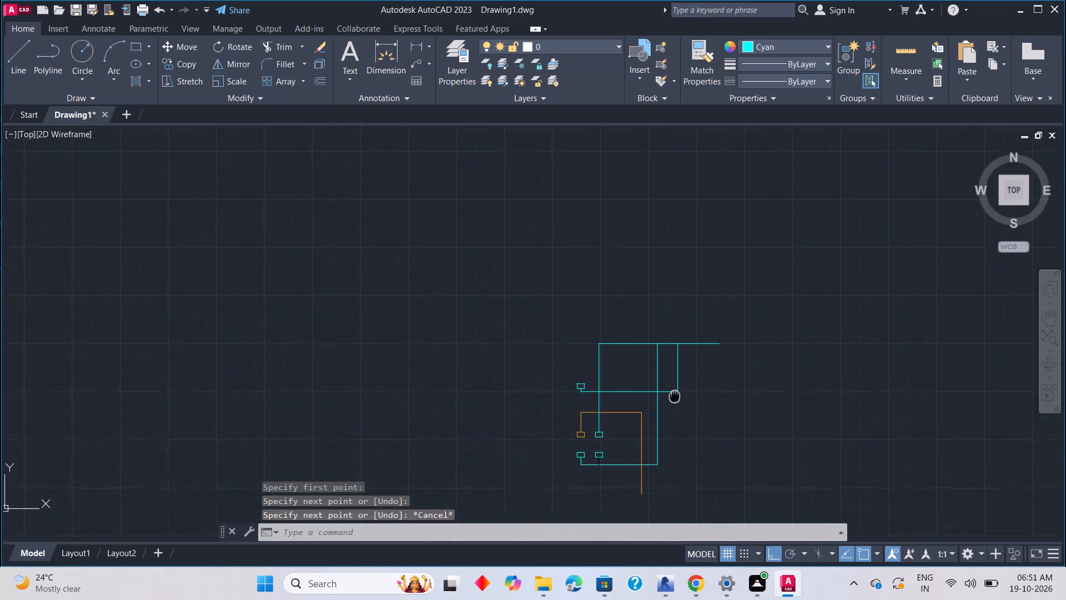
{"action": "middle_click_drag", "start_coordinate": [669, 367], "coordinate": [656, 314]}
{"action": "middle_click_drag", "start_coordinate": [675, 267], "coordinate": [671, 287]}
{"action": "scroll", "coordinate": [663, 375], "scroll_direction": "down", "scroll_amount": 1}
{"action": "middle_click_drag", "start_coordinate": [652, 412], "coordinate": [666, 296]}
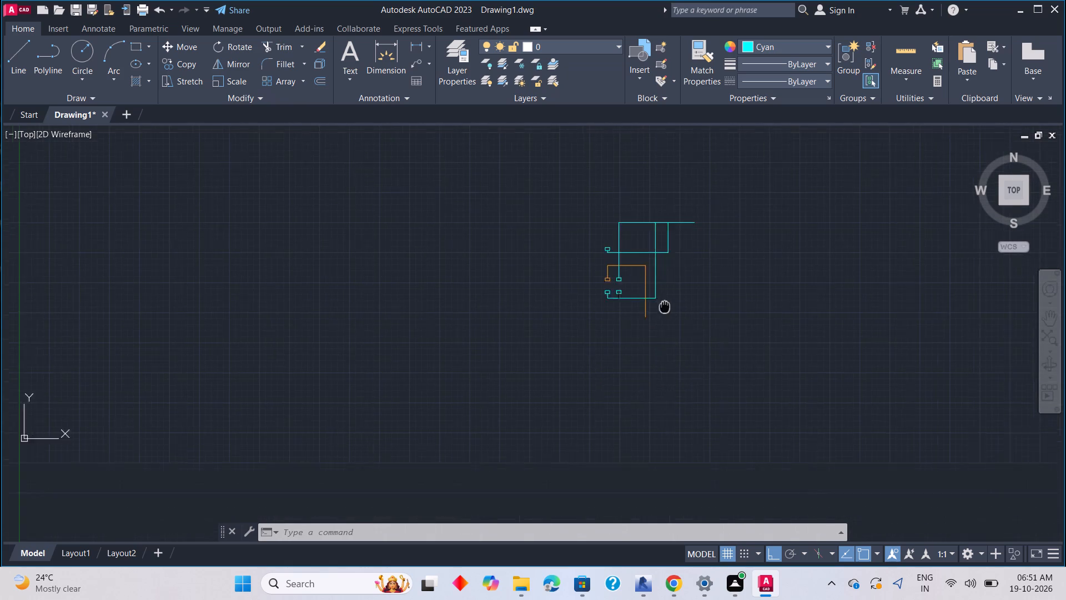
{"action": "middle_click_drag", "start_coordinate": [666, 296], "coordinate": [667, 294]}
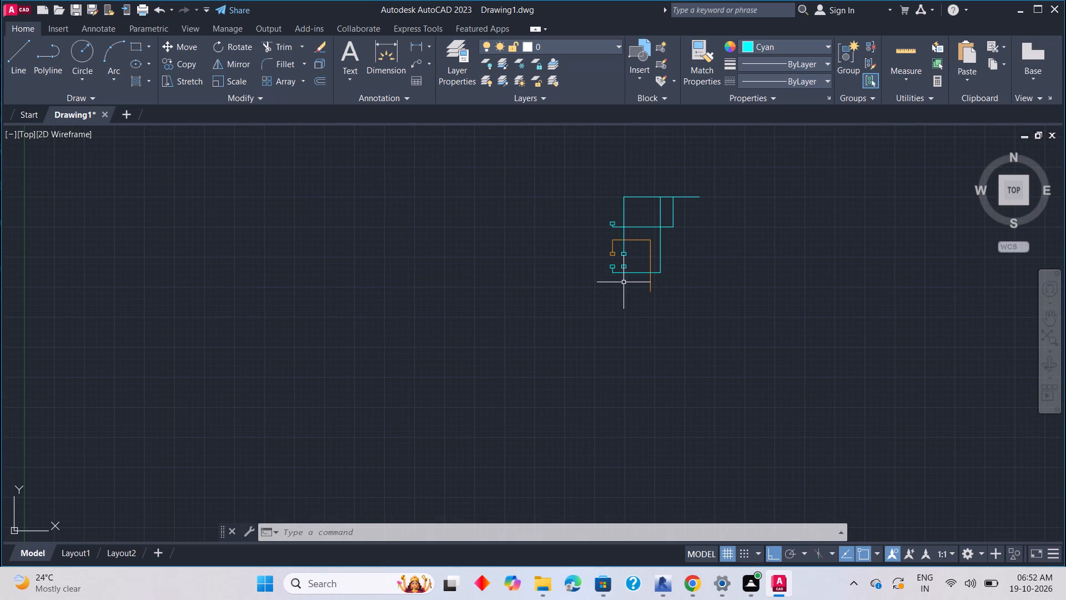
{"action": "scroll", "coordinate": [620, 291], "scroll_direction": "up", "scroll_amount": 1}
{"action": "middle_click_drag", "start_coordinate": [618, 276], "coordinate": [623, 368]}
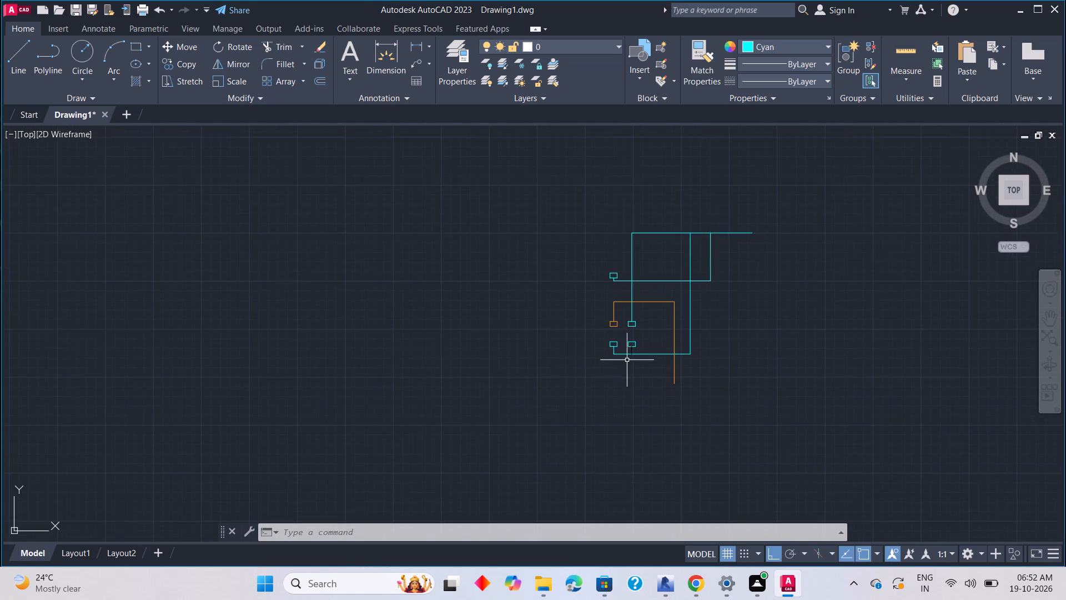
{"action": "scroll", "coordinate": [631, 349], "scroll_direction": "up", "scroll_amount": 5}
{"action": "middle_click_drag", "start_coordinate": [631, 289], "coordinate": [631, 364]}
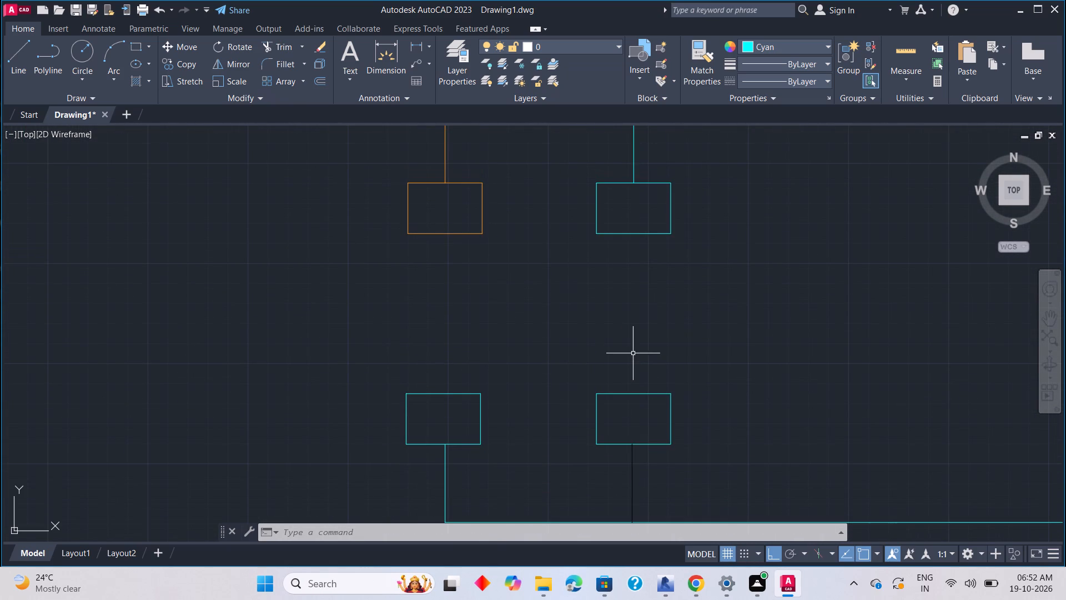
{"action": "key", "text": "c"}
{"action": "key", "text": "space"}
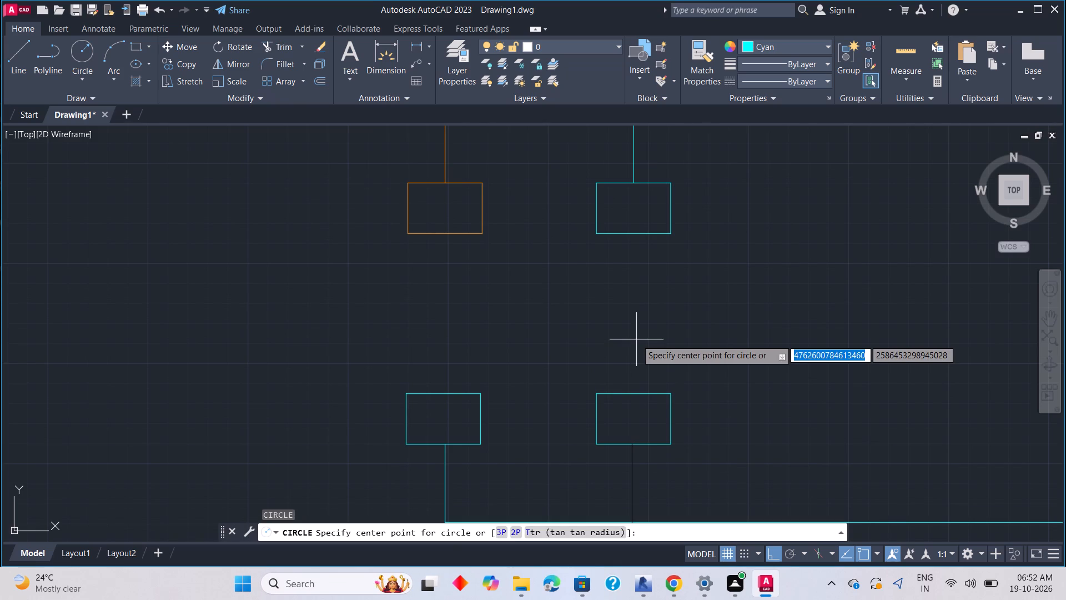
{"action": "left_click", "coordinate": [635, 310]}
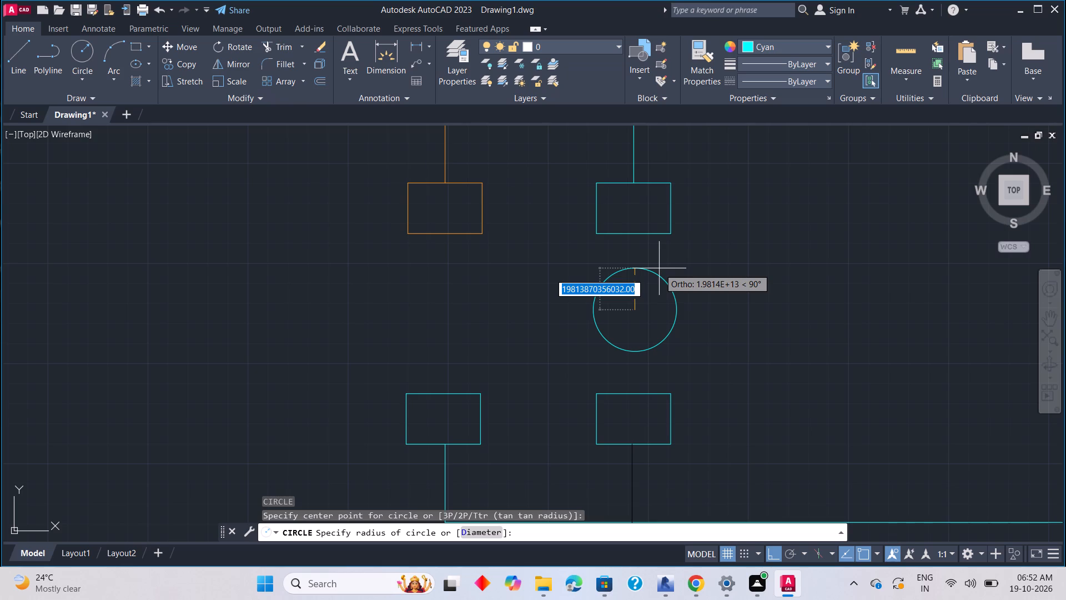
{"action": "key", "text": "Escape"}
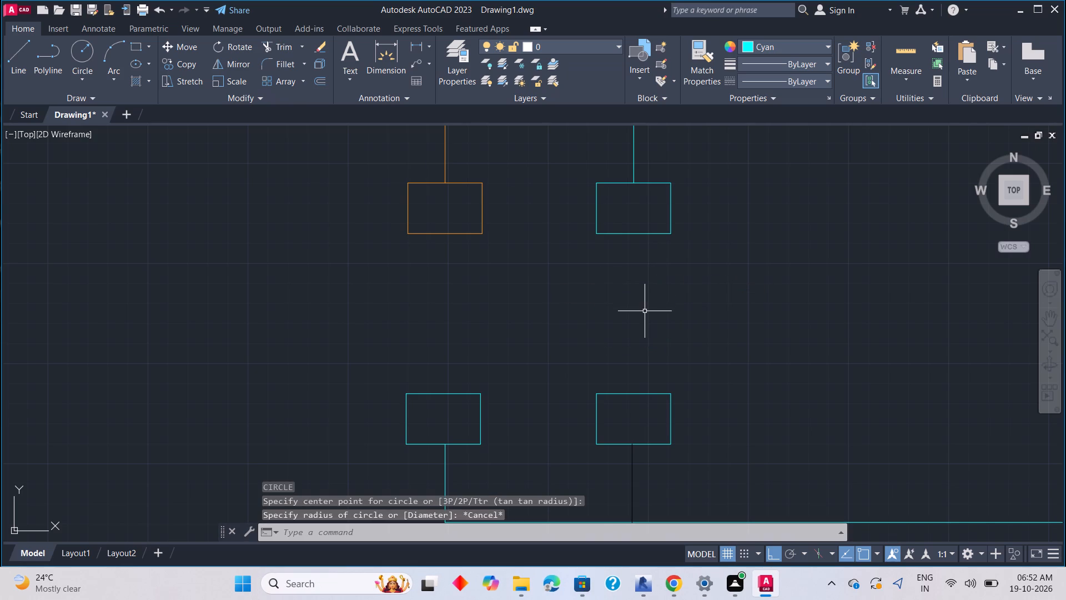
Draw a cyan circle slightly wider than the rectangles, centred in the gap between the upper and lower rectangles below the cyan vertical line.
{"action": "key", "text": "space"}
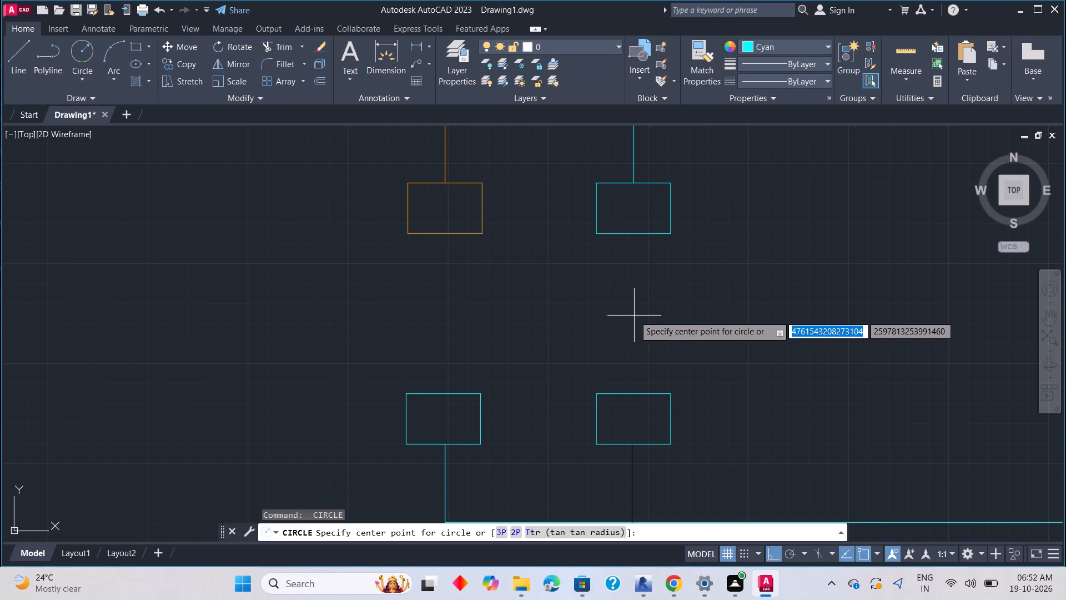
{"action": "left_click", "coordinate": [634, 316]}
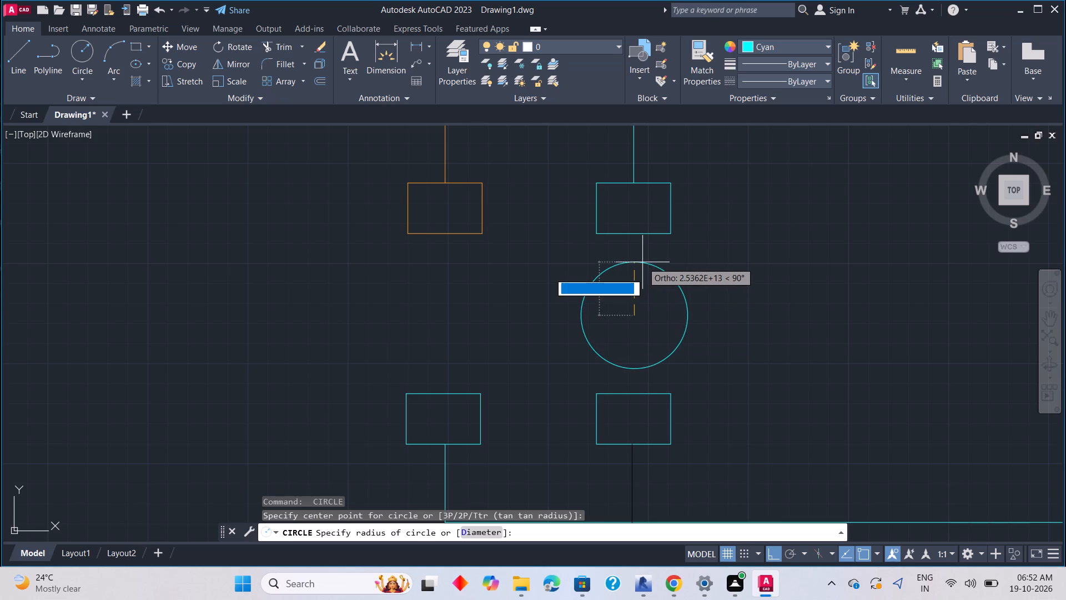
{"action": "left_click", "coordinate": [642, 267]}
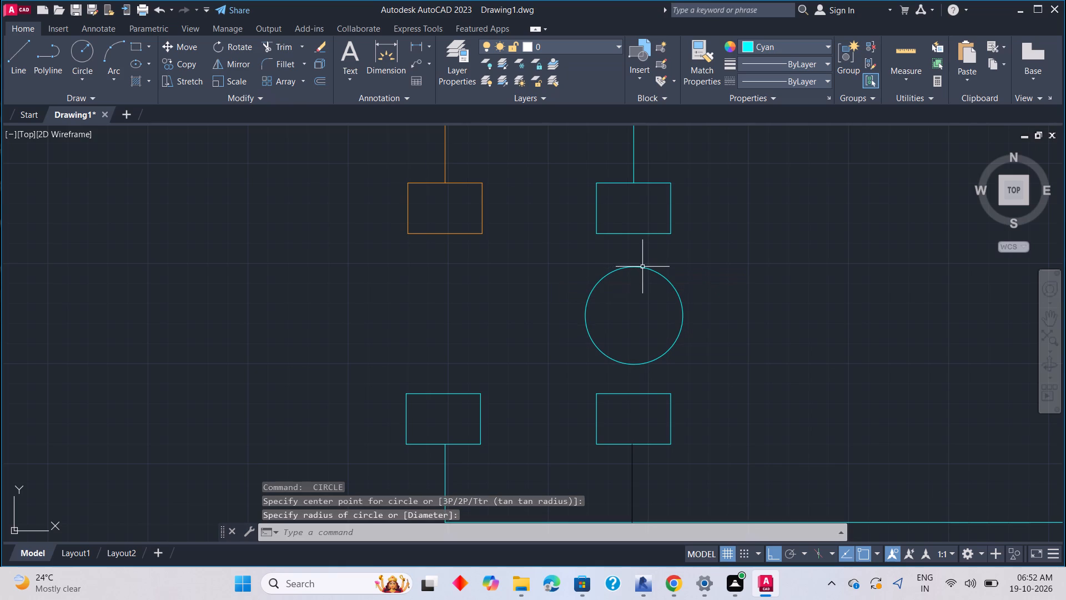
{"action": "scroll", "coordinate": [718, 278], "scroll_direction": "down", "scroll_amount": 4}
{"action": "scroll", "coordinate": [721, 296], "scroll_direction": "up", "scroll_amount": 2}
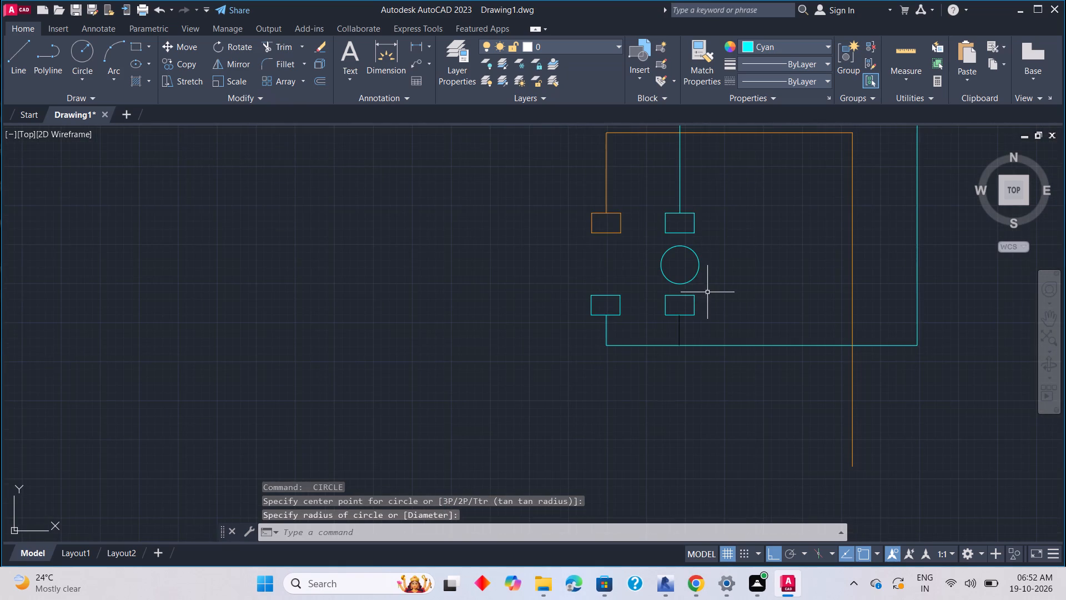
Draw a short black (0,0,0) line from the bottom edge of the upper cyan rectangle to the top of the circle.
{"action": "middle_click_drag", "start_coordinate": [701, 287], "coordinate": [713, 319]}
{"action": "scroll", "coordinate": [701, 329], "scroll_direction": "up", "scroll_amount": 2}
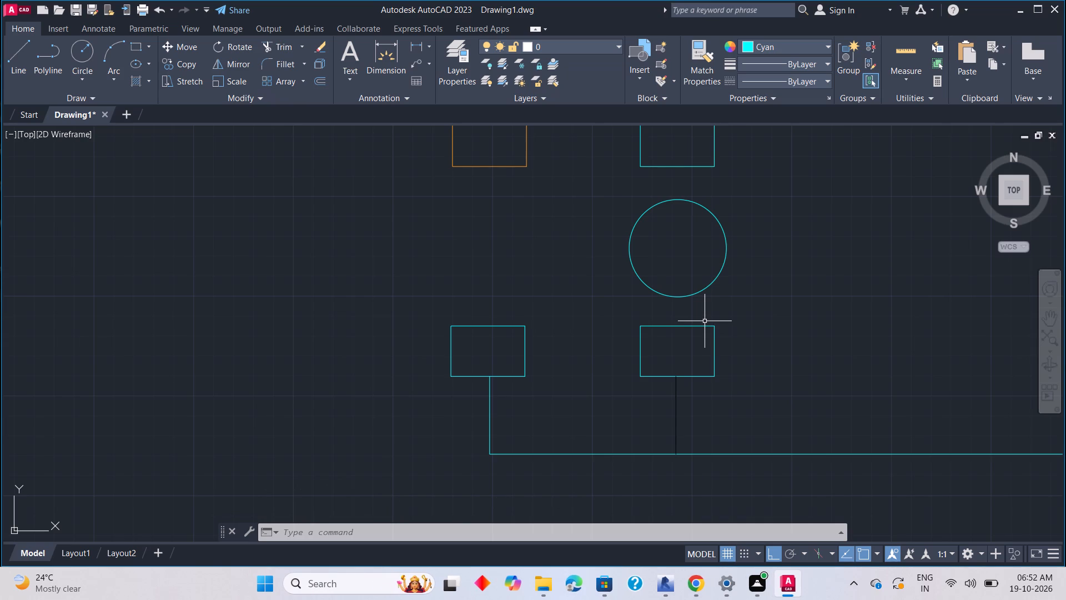
{"action": "type", "text": "l"}
{"action": "key", "text": "space"}
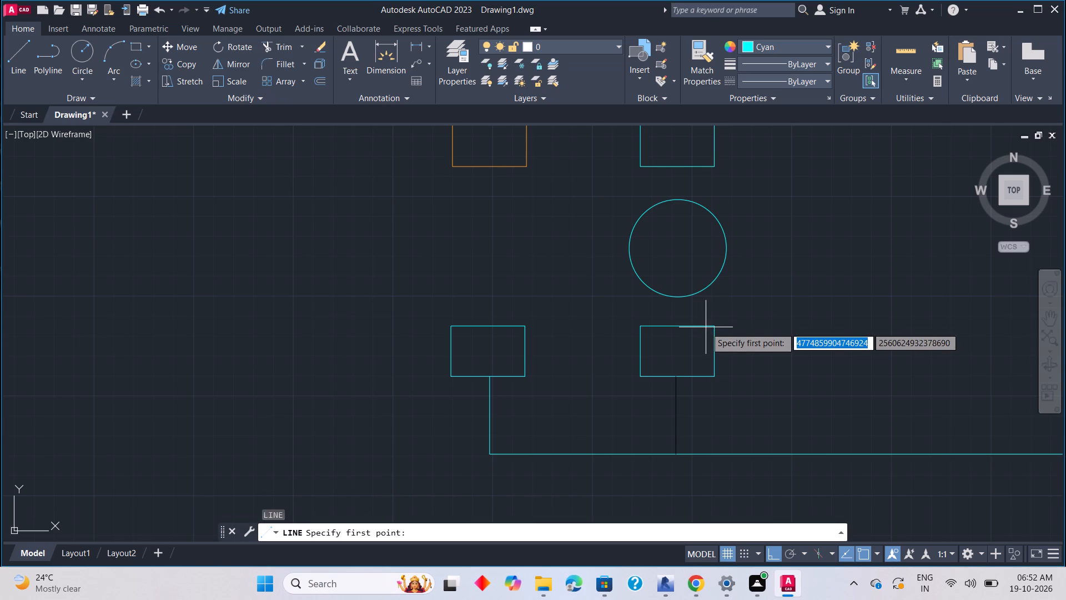
{"action": "left_click", "coordinate": [797, 44]}
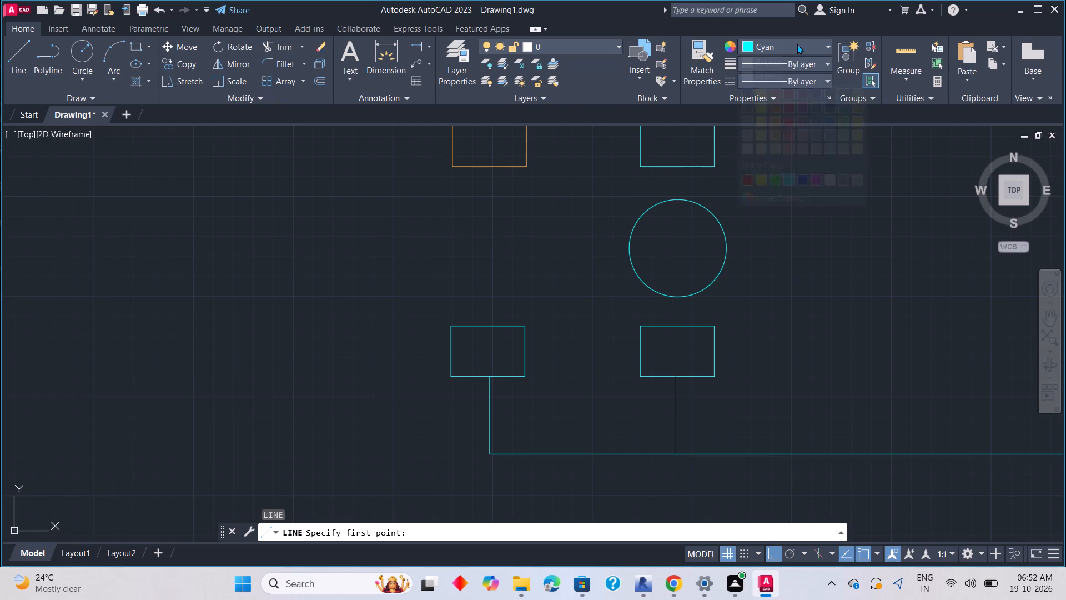
{"action": "left_click", "coordinate": [743, 96]}
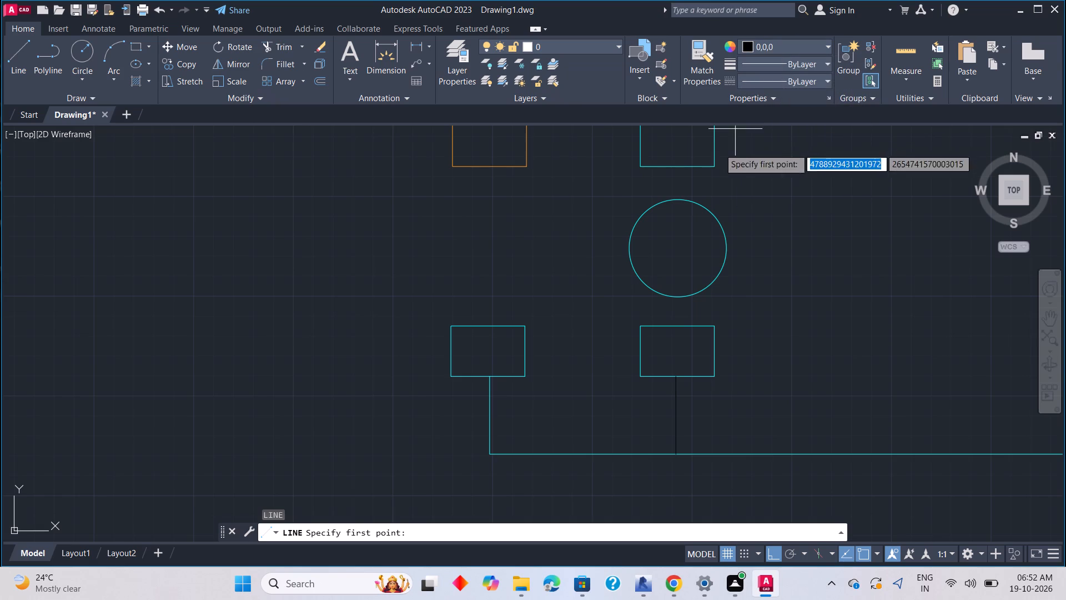
{"action": "left_click", "coordinate": [676, 169]}
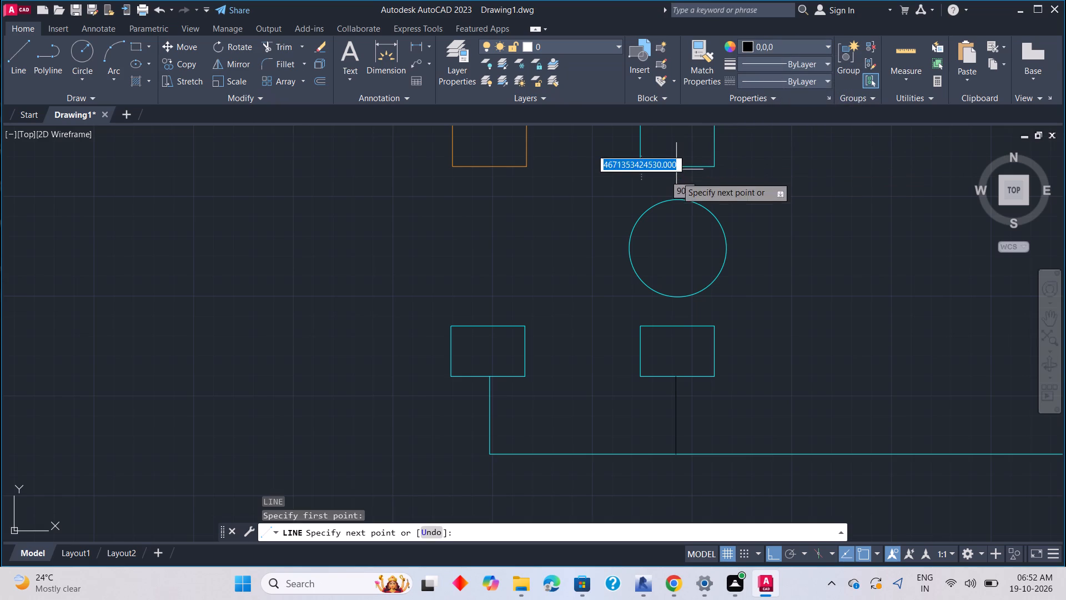
{"action": "left_click", "coordinate": [676, 201]}
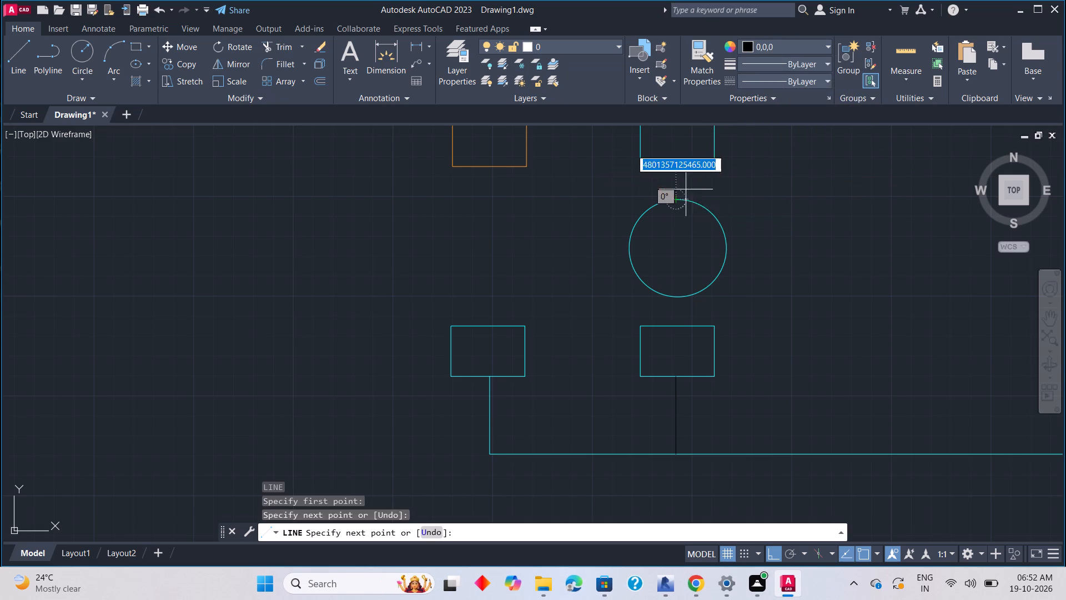
{"action": "key", "text": "Escape"}
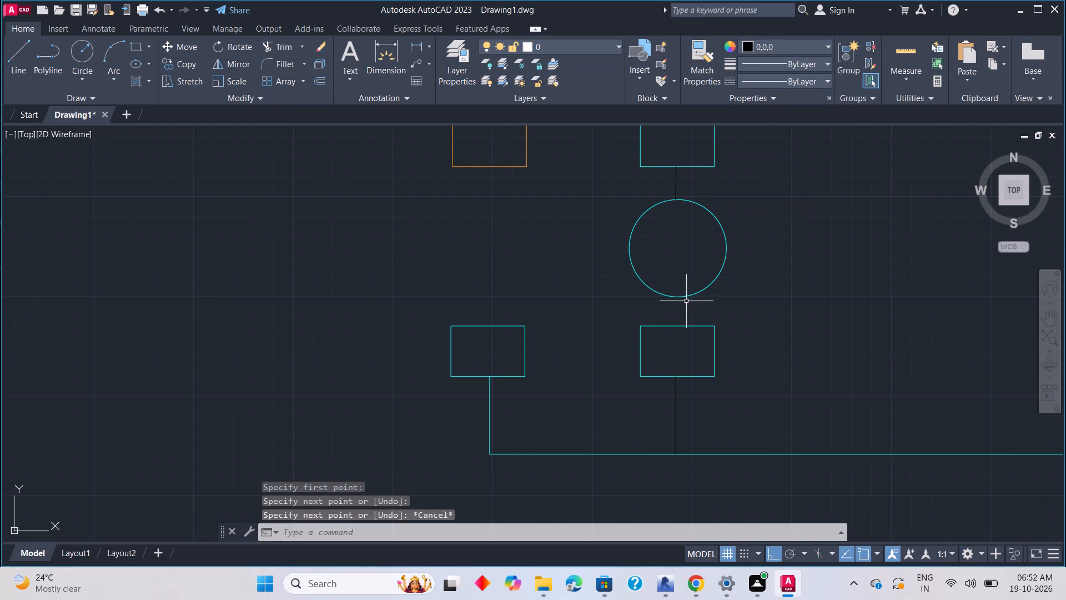
Erase the slightly slanted short black line between the upper cyan rectangle and the circle.
{"action": "scroll", "coordinate": [698, 211], "scroll_direction": "up", "scroll_amount": 2}
{"action": "middle_click_drag", "start_coordinate": [670, 166], "coordinate": [670, 292]}
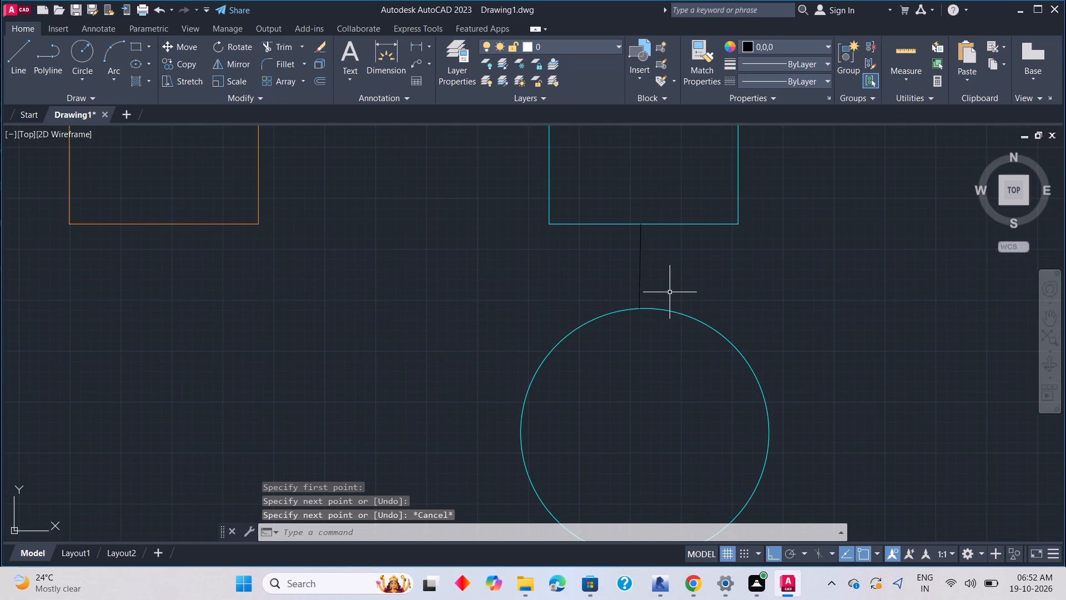
{"action": "scroll", "coordinate": [666, 287], "scroll_direction": "up", "scroll_amount": 3}
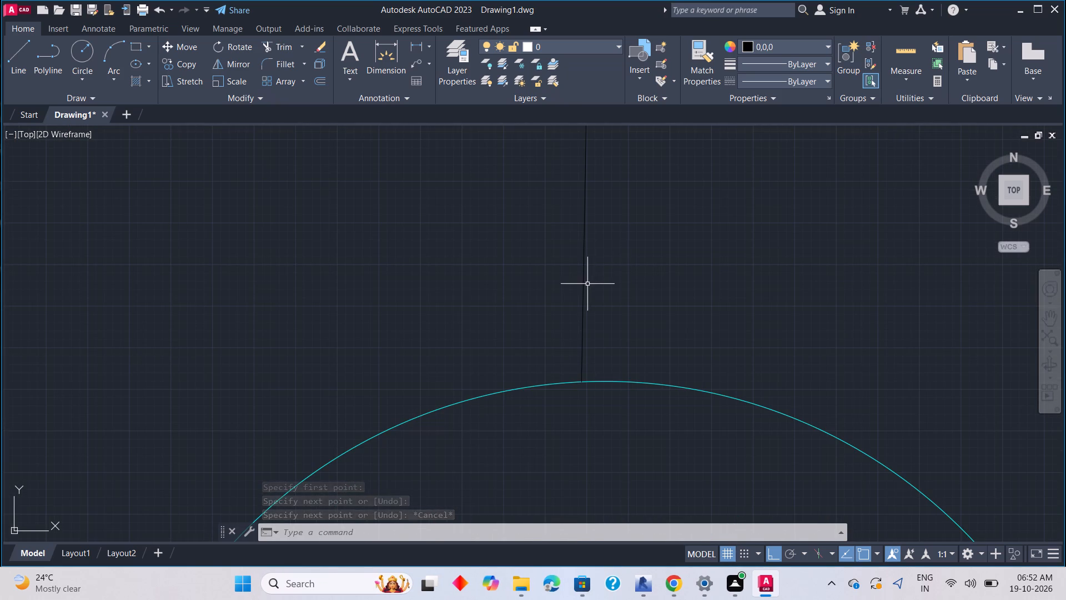
{"action": "left_click", "coordinate": [585, 287]}
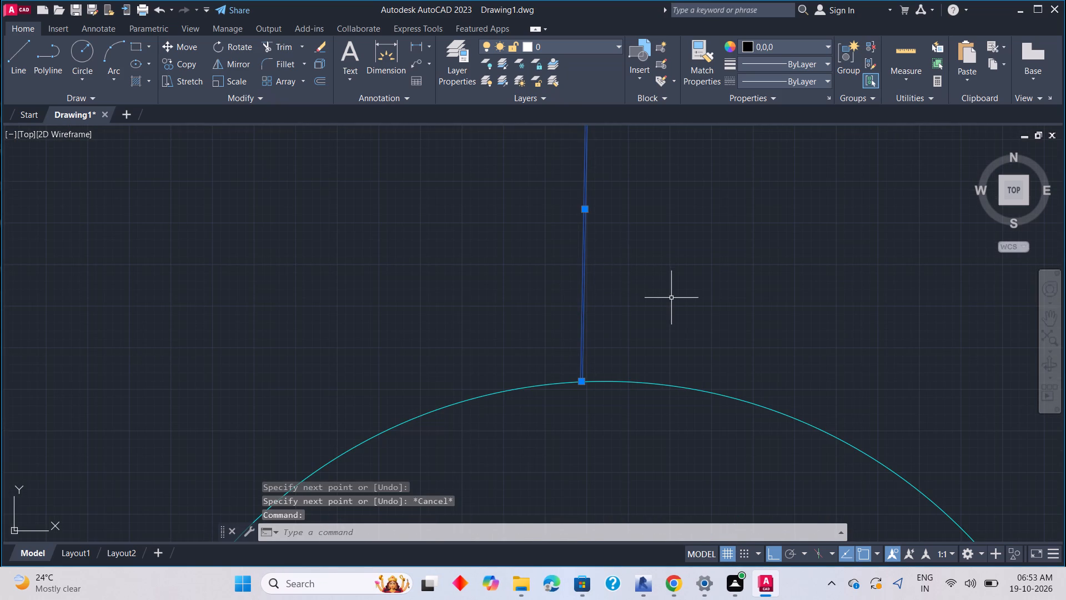
{"action": "key", "text": "Delete"}
Draw a vertical black line from the upper cyan rectangle's top-edge midpoint through the circle and lower rectangle to just past the bottom horizontal line.
{"action": "scroll", "coordinate": [671, 299], "scroll_direction": "down", "scroll_amount": 4}
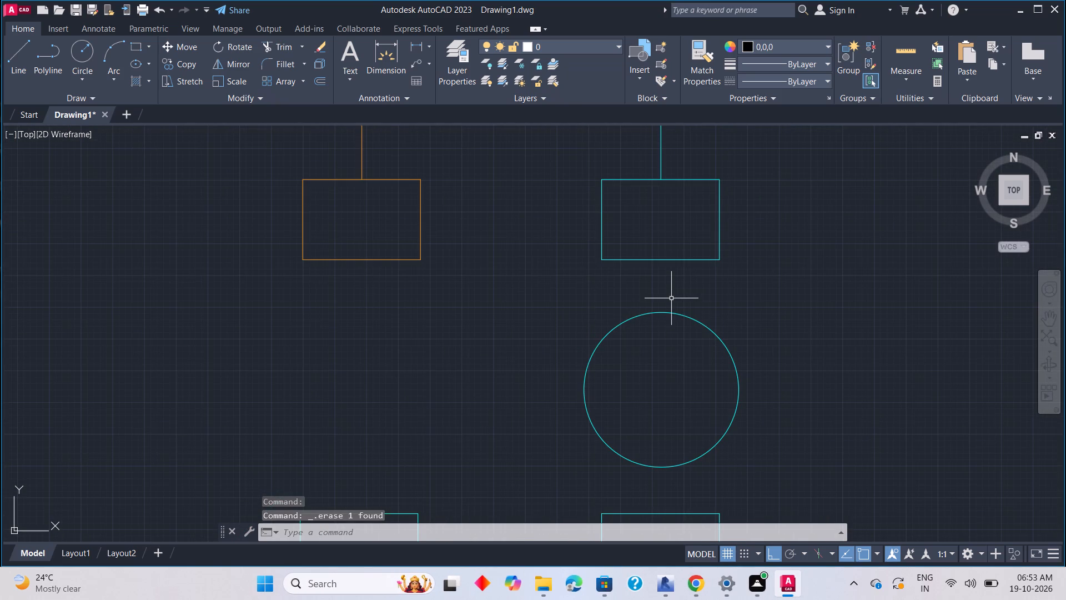
{"action": "type", "text": "l"}
{"action": "key", "text": "space"}
{"action": "scroll", "coordinate": [671, 297], "scroll_direction": "up", "scroll_amount": 3}
{"action": "scroll", "coordinate": [660, 313], "scroll_direction": "down", "scroll_amount": 3}
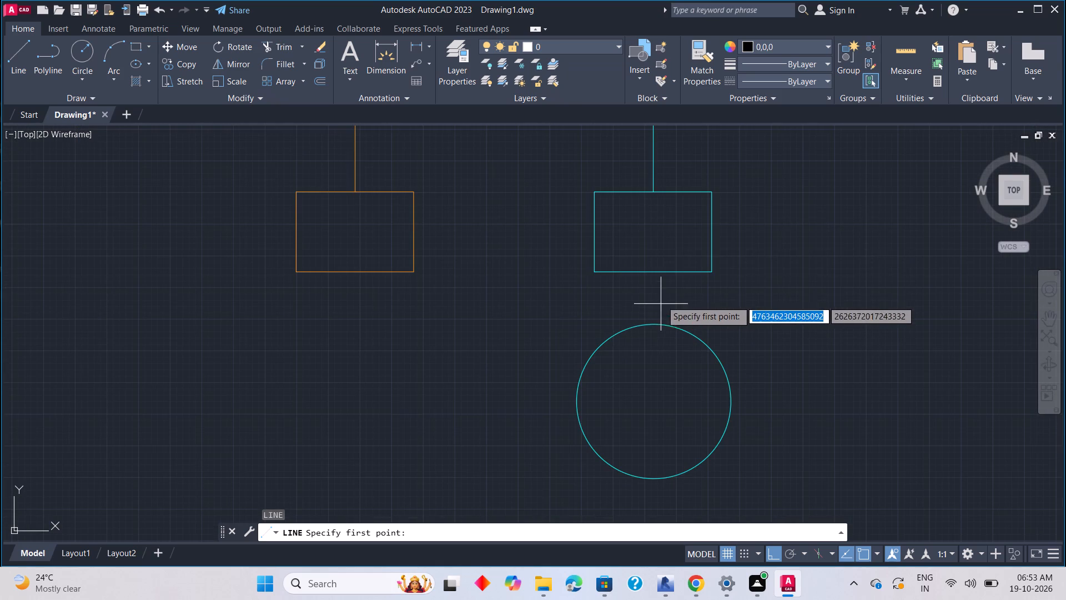
{"action": "left_click", "coordinate": [654, 193]}
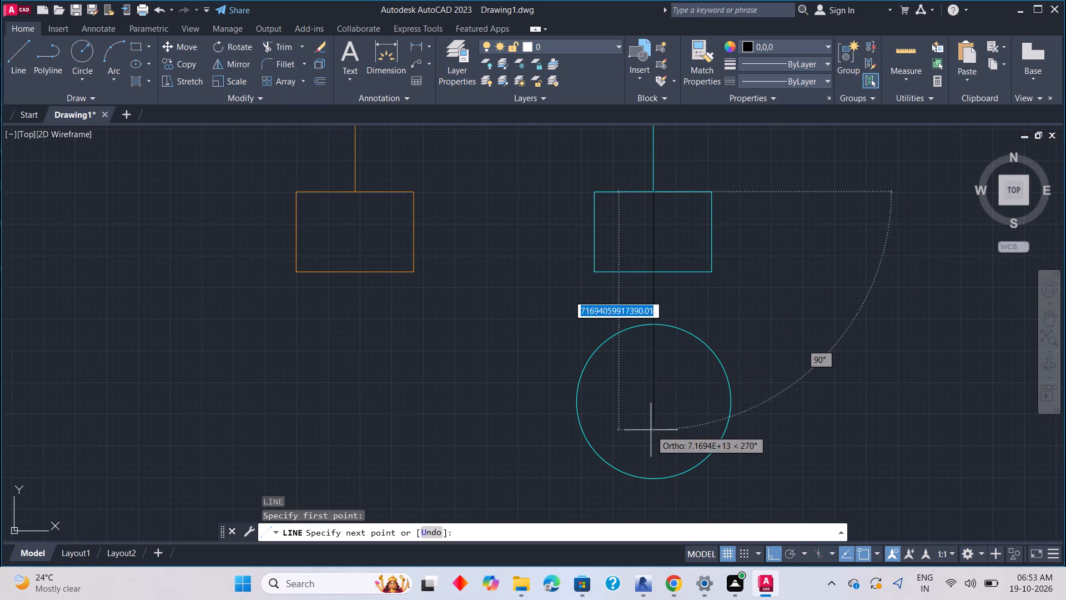
{"action": "middle_click_drag", "start_coordinate": [649, 431], "coordinate": [670, 308]}
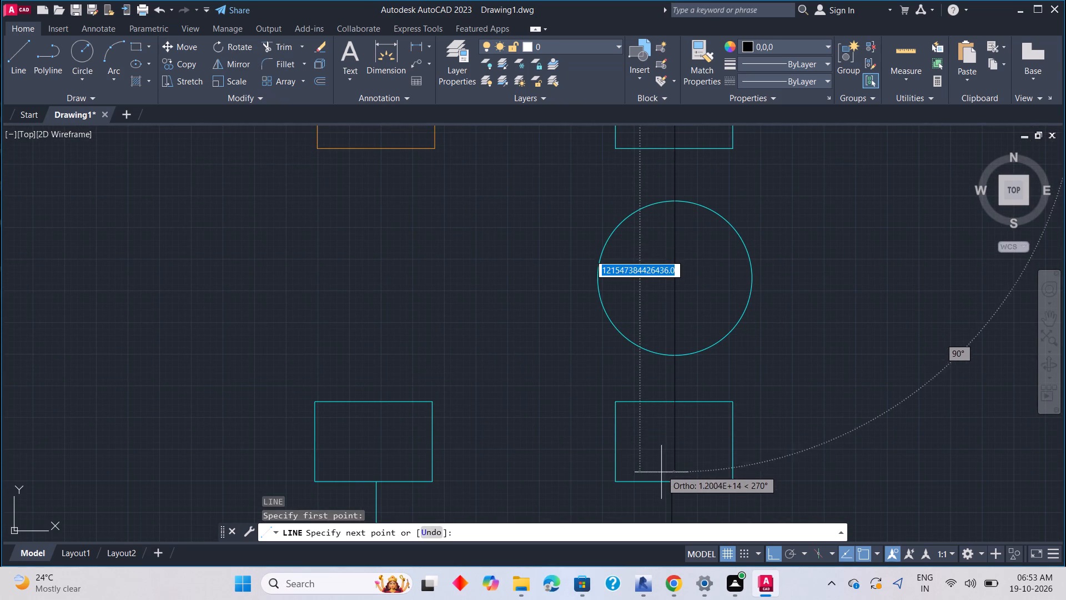
{"action": "middle_click_drag", "start_coordinate": [659, 487], "coordinate": [677, 317]}
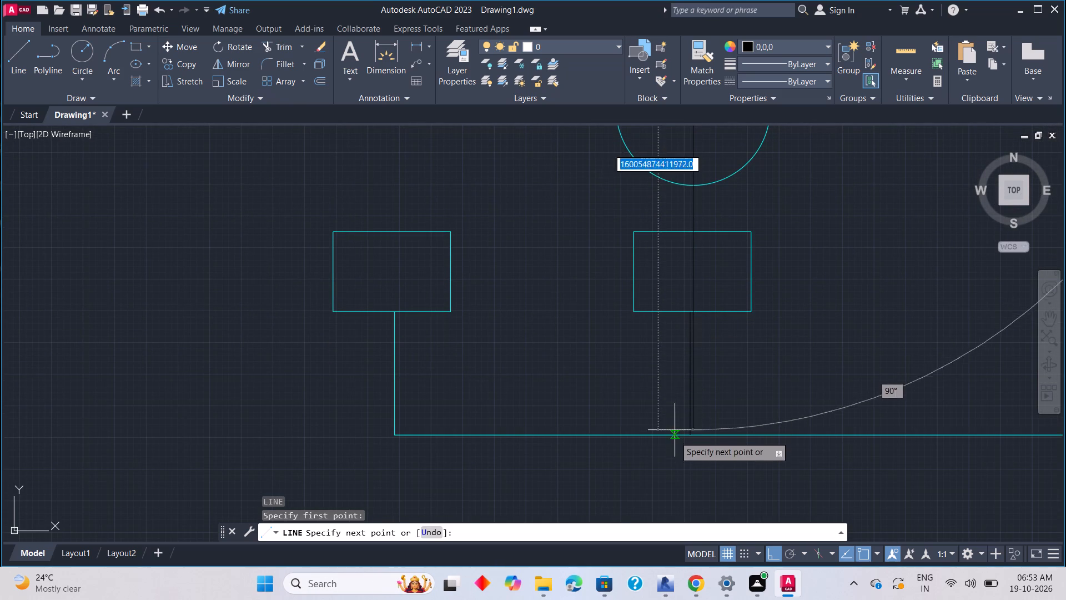
{"action": "left_click", "coordinate": [685, 462]}
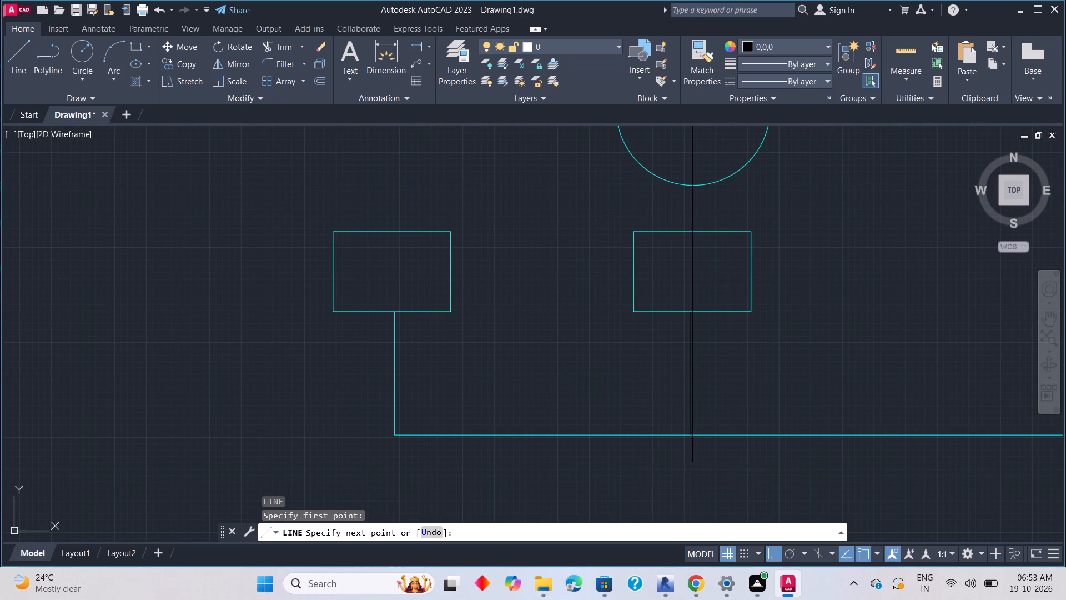
{"action": "key", "text": "Escape"}
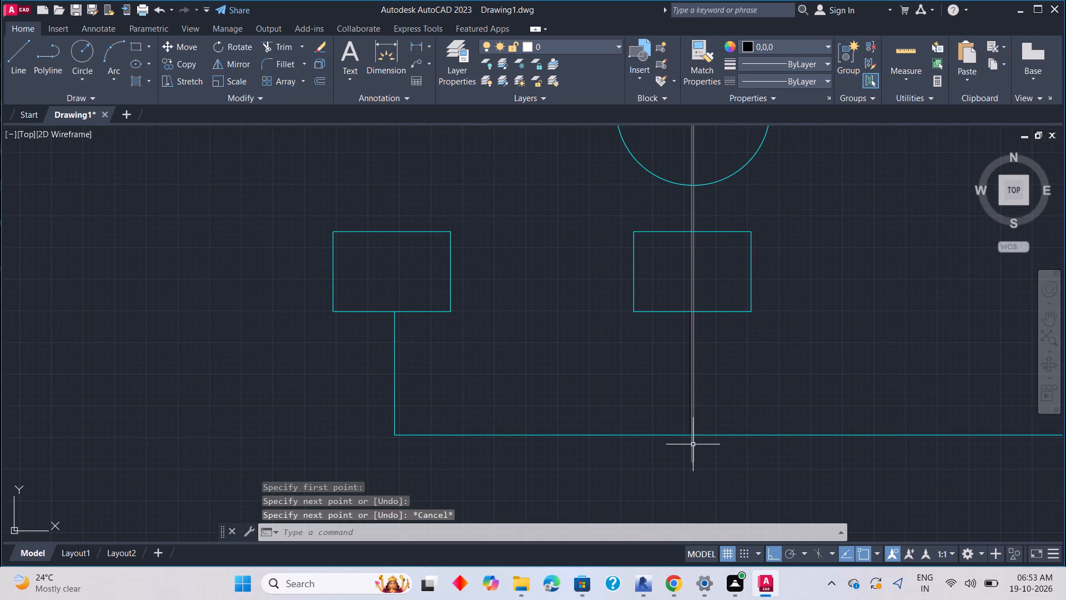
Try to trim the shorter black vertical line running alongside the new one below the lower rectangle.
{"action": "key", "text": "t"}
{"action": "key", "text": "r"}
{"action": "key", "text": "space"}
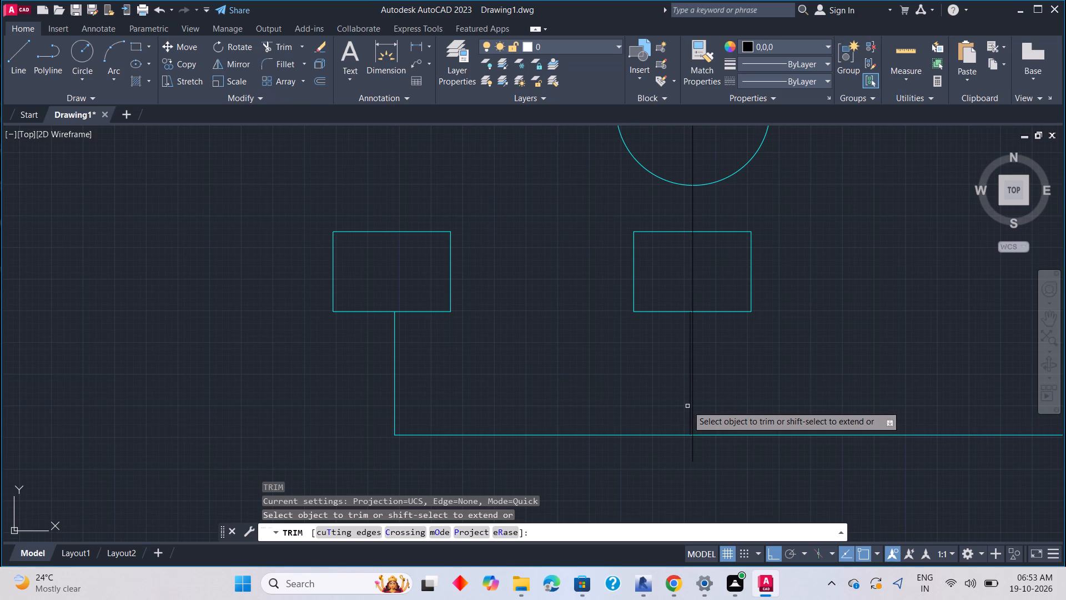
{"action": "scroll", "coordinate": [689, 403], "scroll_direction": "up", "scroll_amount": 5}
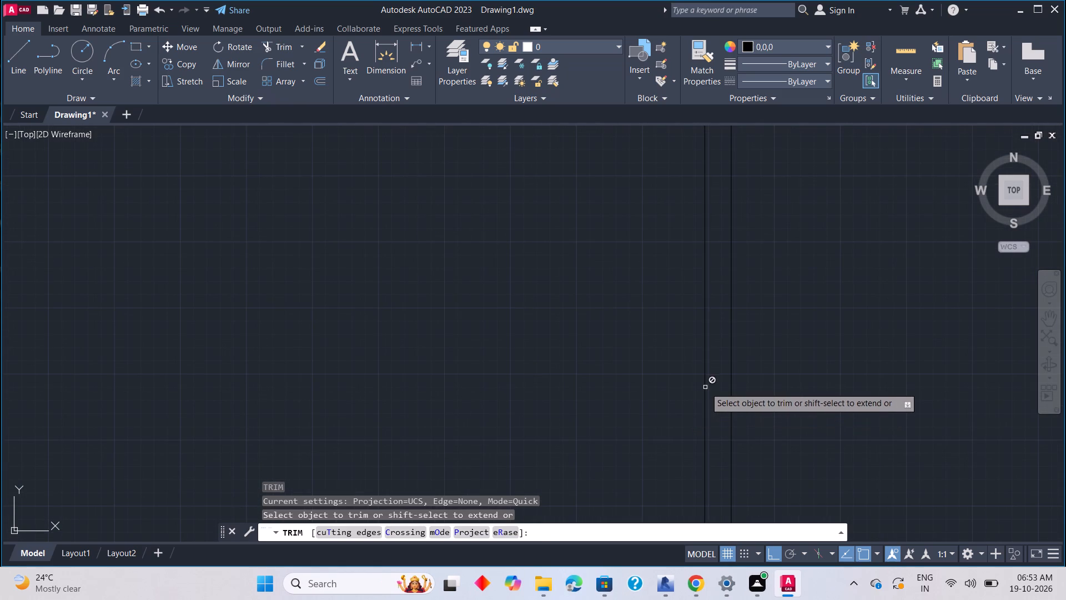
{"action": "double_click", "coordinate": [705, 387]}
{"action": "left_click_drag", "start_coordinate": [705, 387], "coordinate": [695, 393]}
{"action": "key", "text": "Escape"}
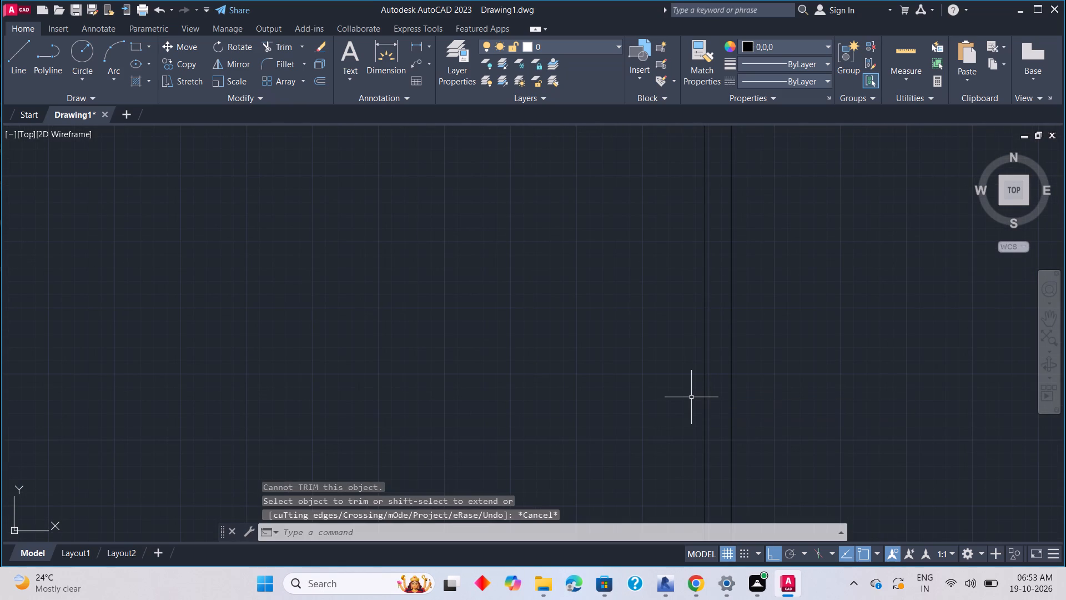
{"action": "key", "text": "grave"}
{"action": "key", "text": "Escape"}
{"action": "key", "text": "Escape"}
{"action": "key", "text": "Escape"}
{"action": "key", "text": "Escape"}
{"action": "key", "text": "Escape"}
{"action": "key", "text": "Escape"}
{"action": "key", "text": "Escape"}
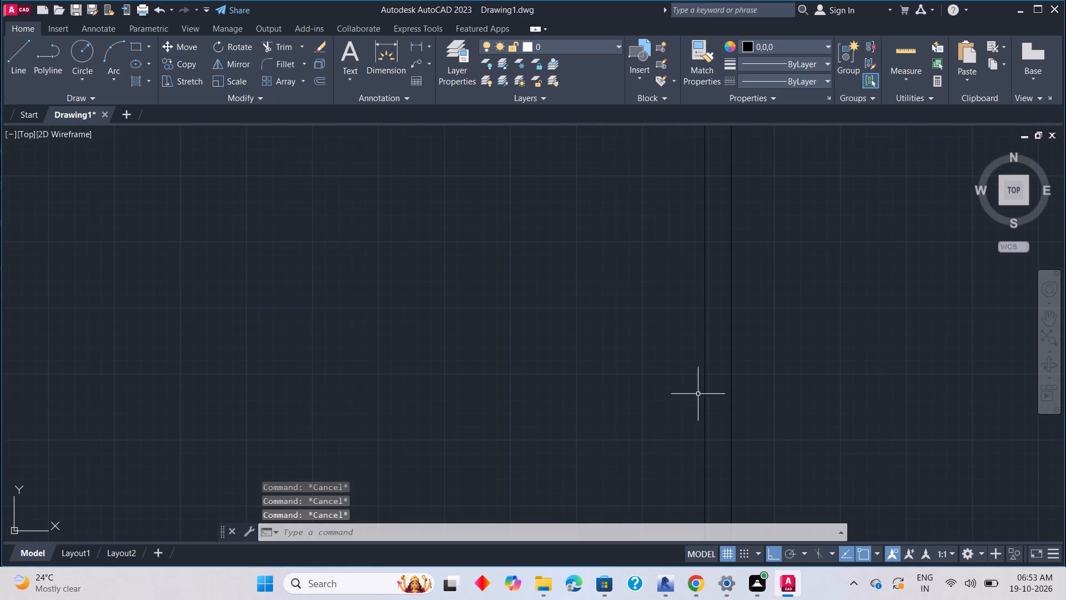
Delete the shorter black vertical line running alongside the long one below the lower rectangle.
{"action": "left_click", "coordinate": [704, 382]}
{"action": "key", "text": "Delete"}
{"action": "key", "text": "Delete"}
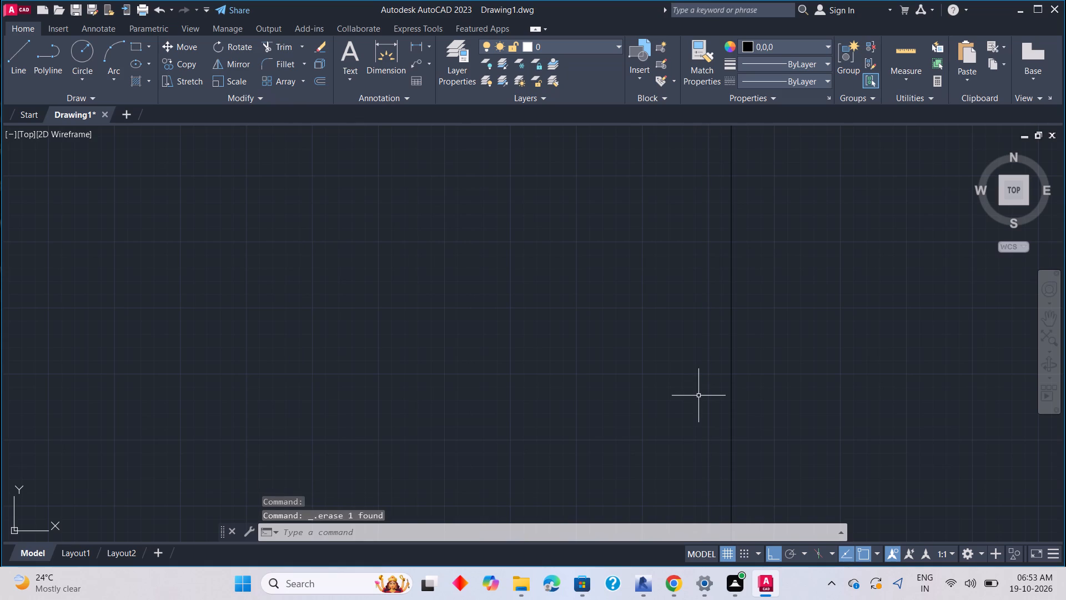
Stretch the lower end of the long black vertical line up to its intersection with the bottom horizontal cyan line.
{"action": "scroll", "coordinate": [698, 396], "scroll_direction": "down", "scroll_amount": 5}
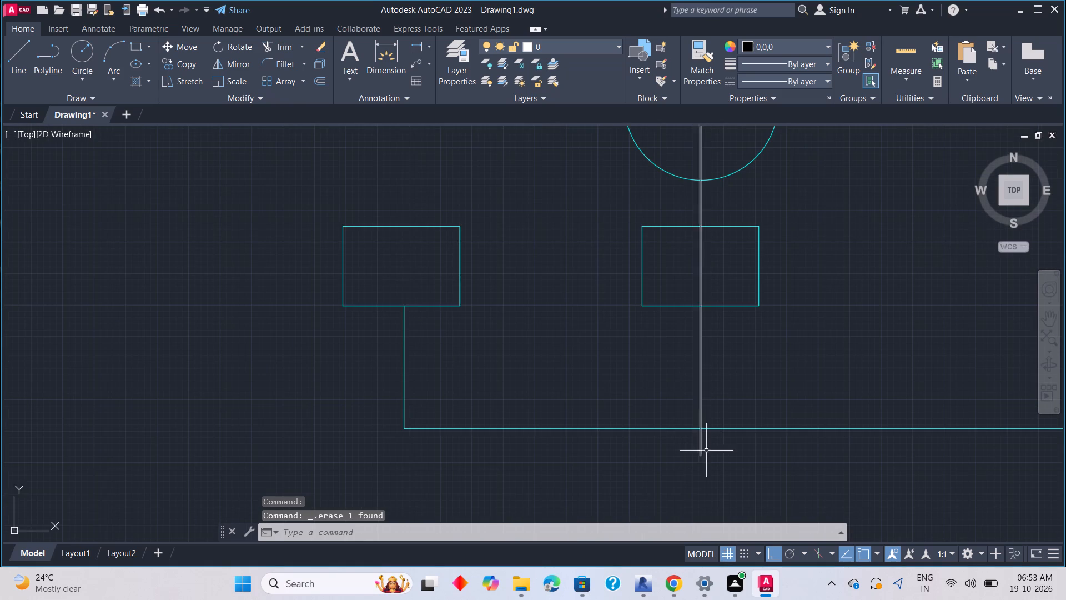
{"action": "left_click", "coordinate": [701, 448]}
{"action": "left_click", "coordinate": [698, 455]}
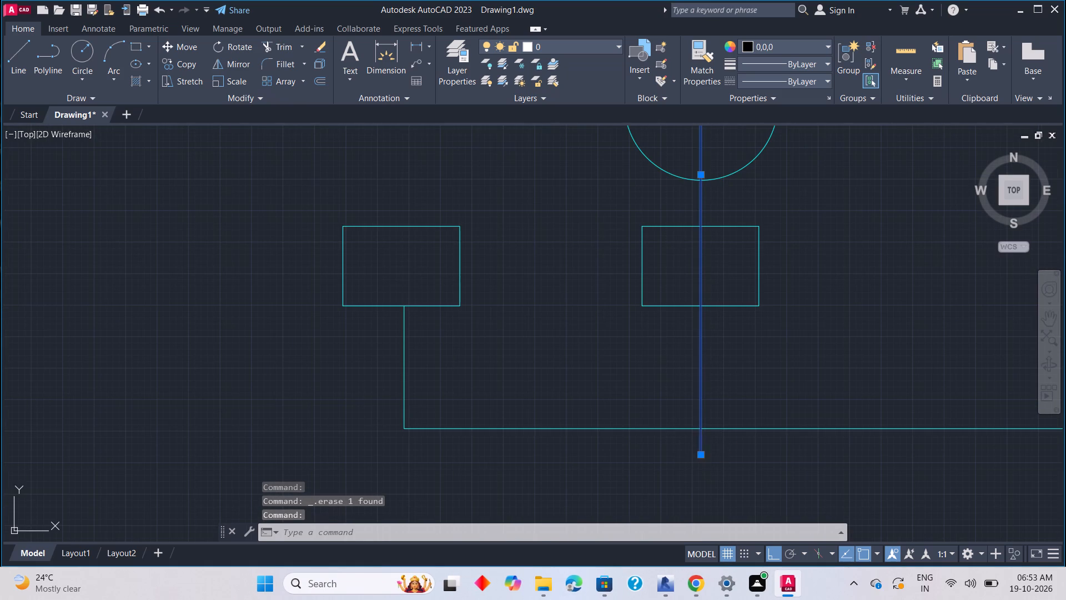
{"action": "left_click", "coordinate": [702, 431]}
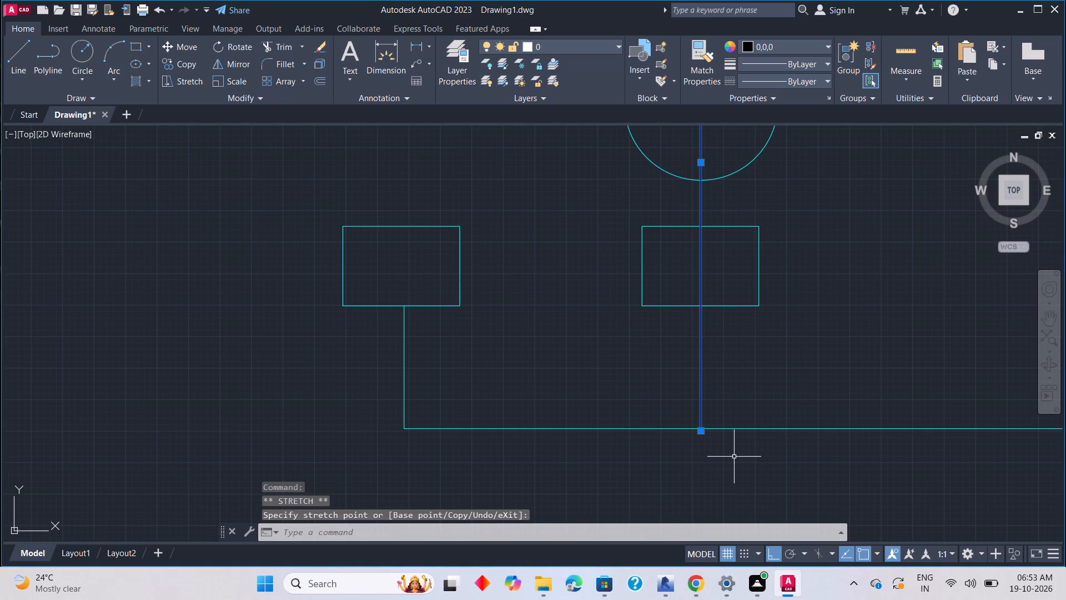
{"action": "key", "text": "Escape"}
{"action": "scroll", "coordinate": [702, 436], "scroll_direction": "up", "scroll_amount": 5}
{"action": "middle_click_drag", "start_coordinate": [686, 413], "coordinate": [690, 469]}
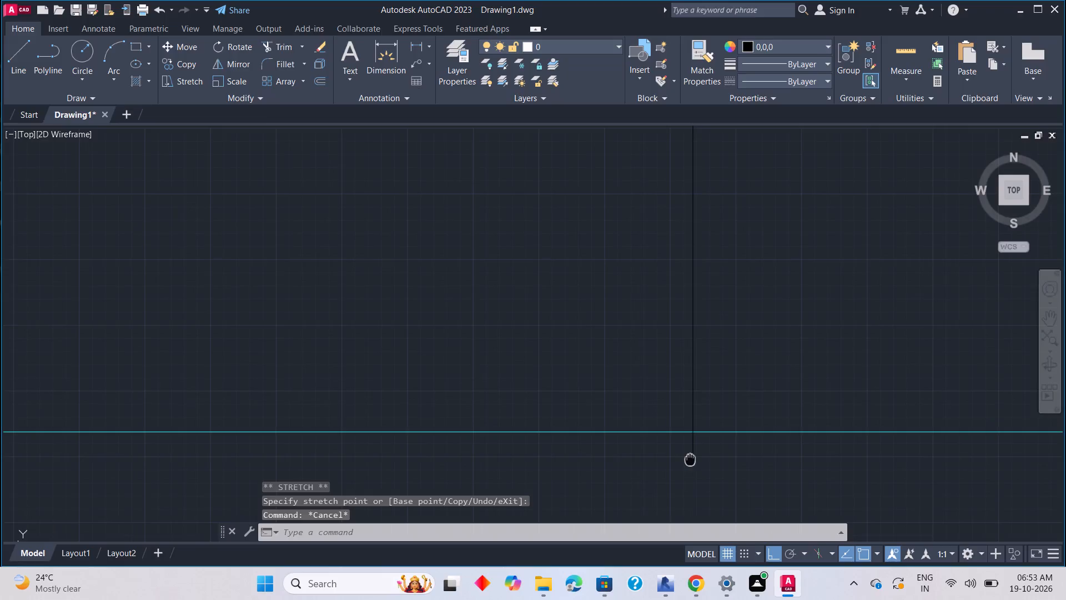
{"action": "left_click", "coordinate": [694, 455]}
{"action": "left_click", "coordinate": [692, 468]}
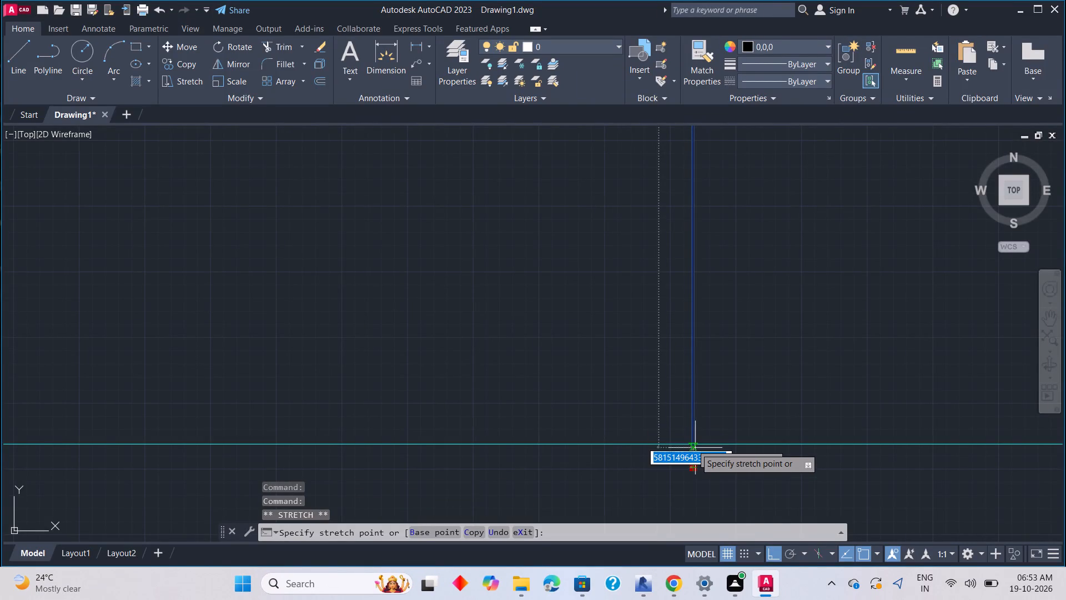
{"action": "left_click", "coordinate": [695, 445]}
{"action": "key", "text": "Escape"}
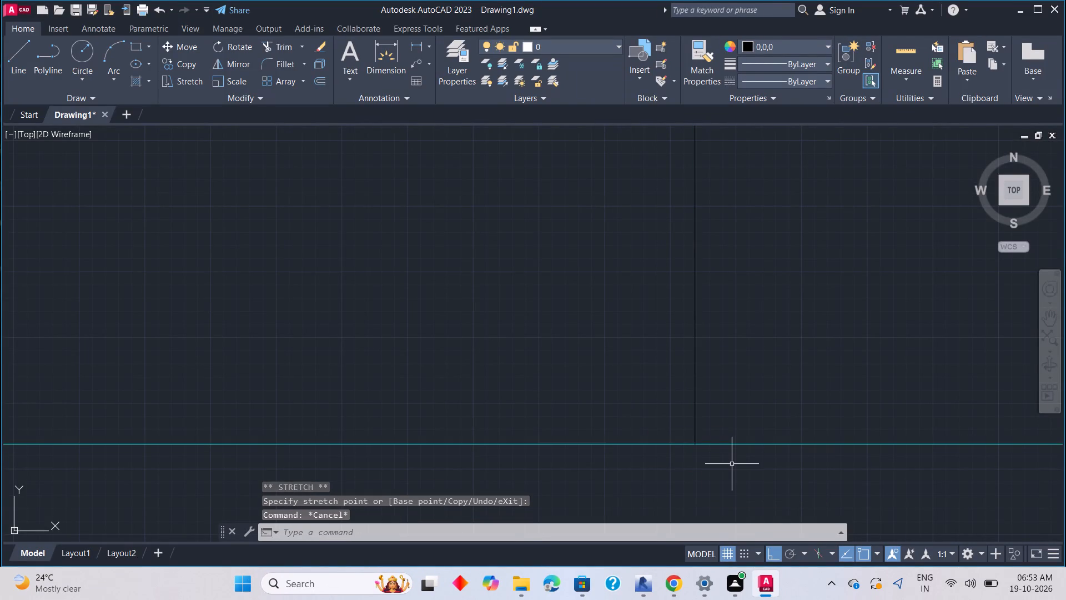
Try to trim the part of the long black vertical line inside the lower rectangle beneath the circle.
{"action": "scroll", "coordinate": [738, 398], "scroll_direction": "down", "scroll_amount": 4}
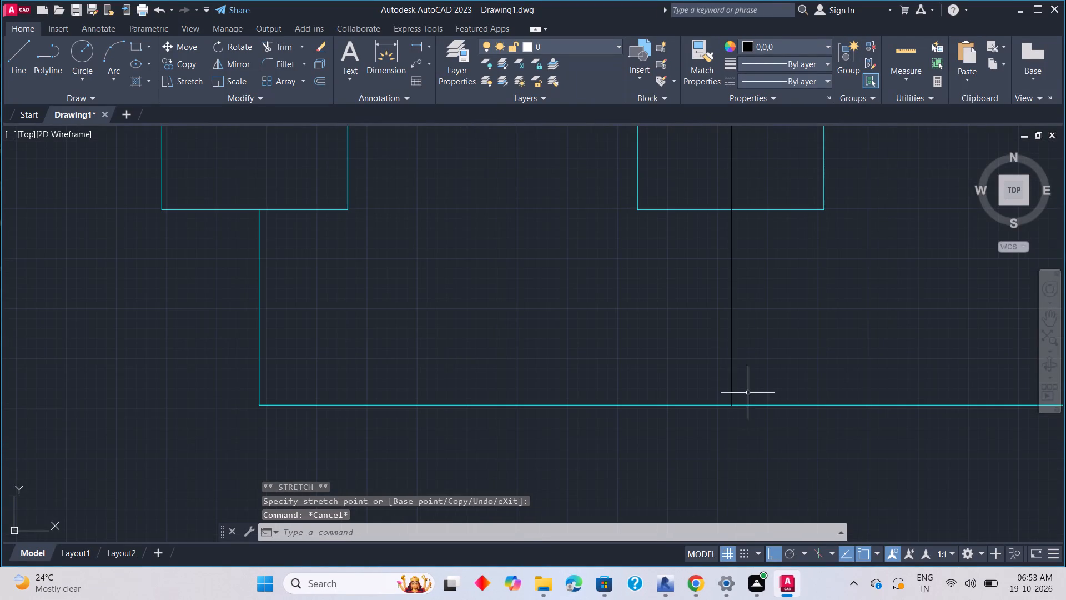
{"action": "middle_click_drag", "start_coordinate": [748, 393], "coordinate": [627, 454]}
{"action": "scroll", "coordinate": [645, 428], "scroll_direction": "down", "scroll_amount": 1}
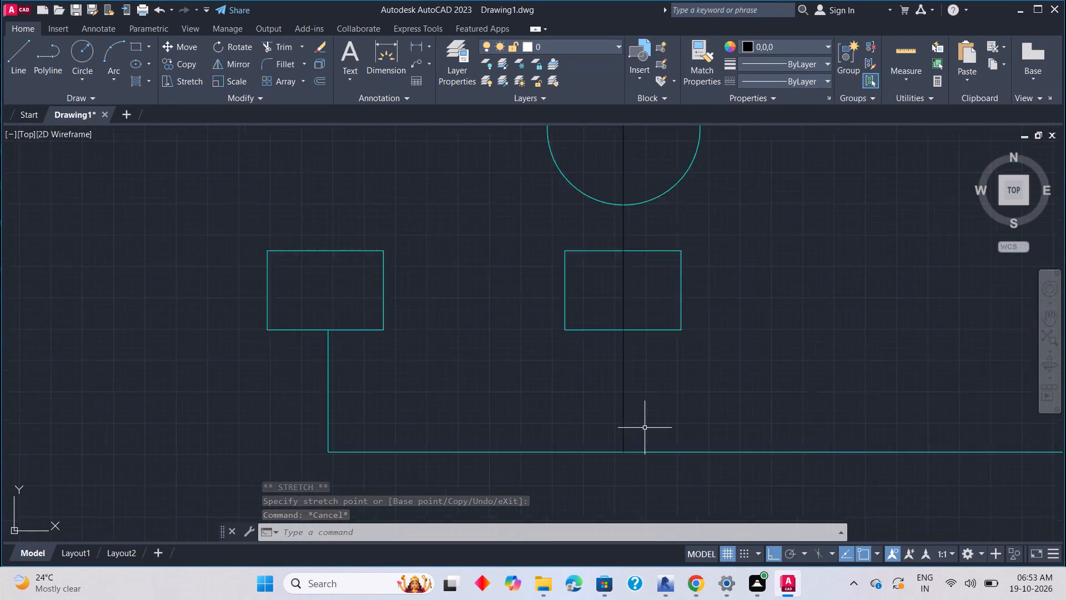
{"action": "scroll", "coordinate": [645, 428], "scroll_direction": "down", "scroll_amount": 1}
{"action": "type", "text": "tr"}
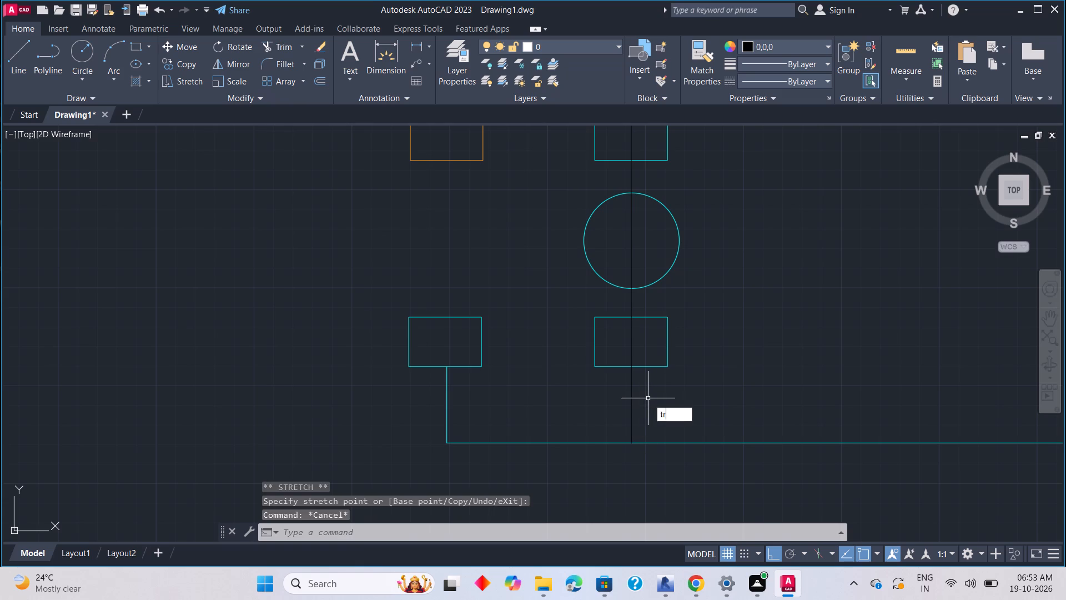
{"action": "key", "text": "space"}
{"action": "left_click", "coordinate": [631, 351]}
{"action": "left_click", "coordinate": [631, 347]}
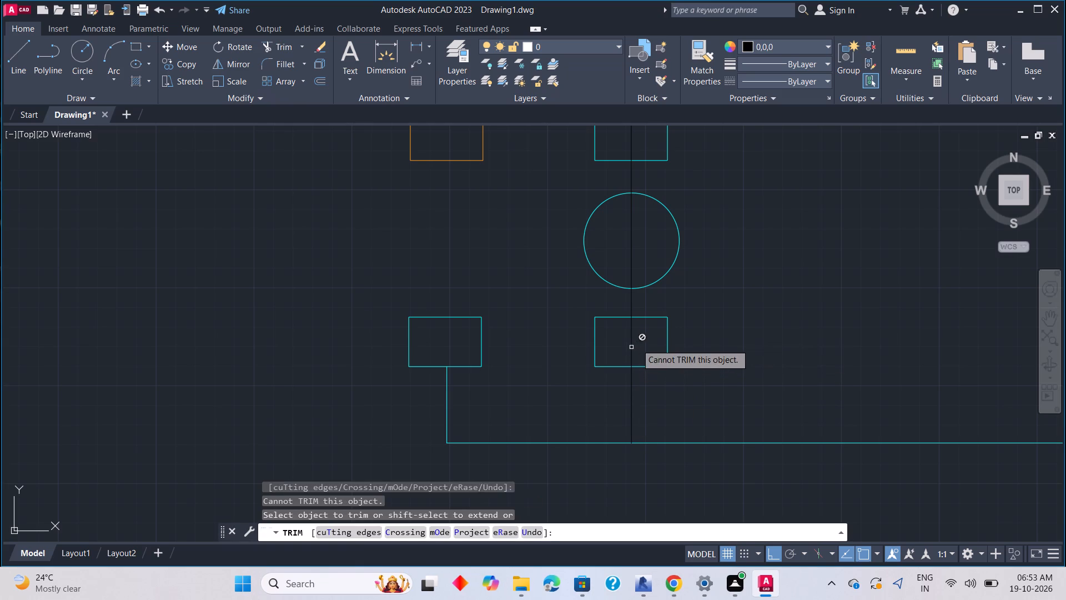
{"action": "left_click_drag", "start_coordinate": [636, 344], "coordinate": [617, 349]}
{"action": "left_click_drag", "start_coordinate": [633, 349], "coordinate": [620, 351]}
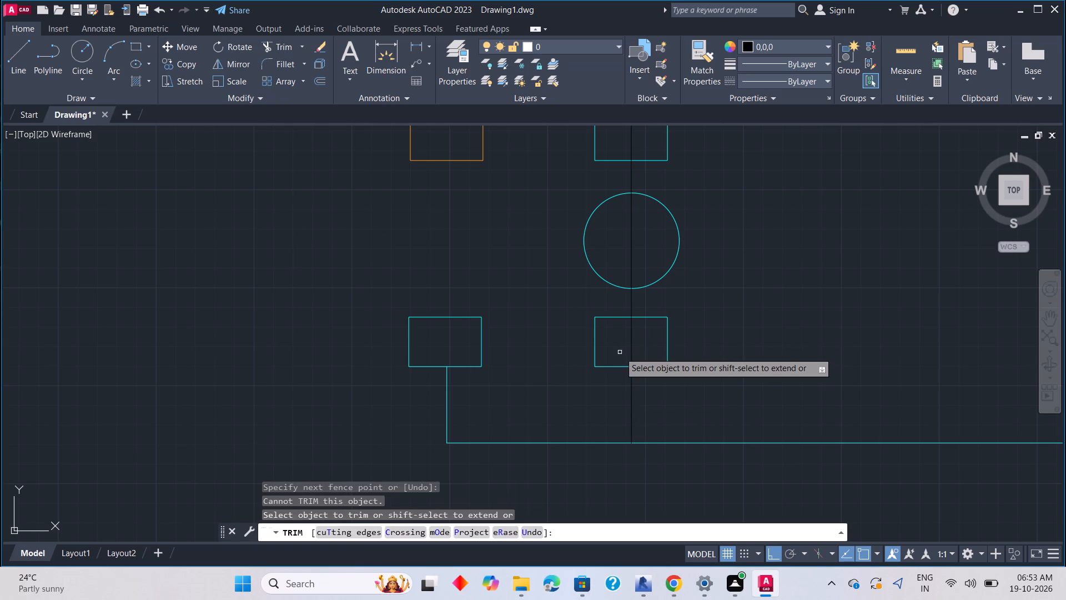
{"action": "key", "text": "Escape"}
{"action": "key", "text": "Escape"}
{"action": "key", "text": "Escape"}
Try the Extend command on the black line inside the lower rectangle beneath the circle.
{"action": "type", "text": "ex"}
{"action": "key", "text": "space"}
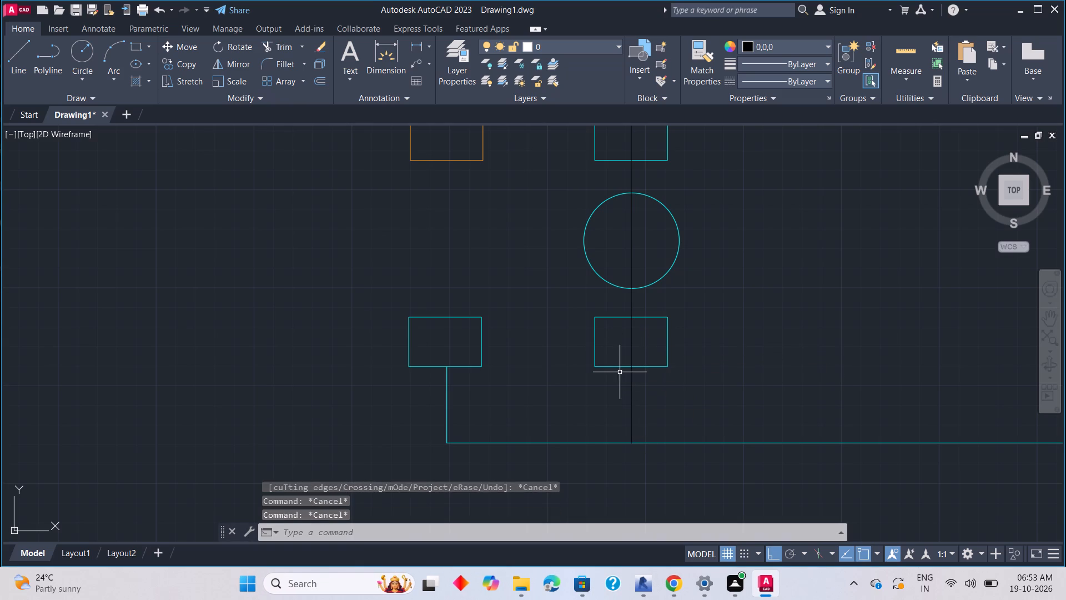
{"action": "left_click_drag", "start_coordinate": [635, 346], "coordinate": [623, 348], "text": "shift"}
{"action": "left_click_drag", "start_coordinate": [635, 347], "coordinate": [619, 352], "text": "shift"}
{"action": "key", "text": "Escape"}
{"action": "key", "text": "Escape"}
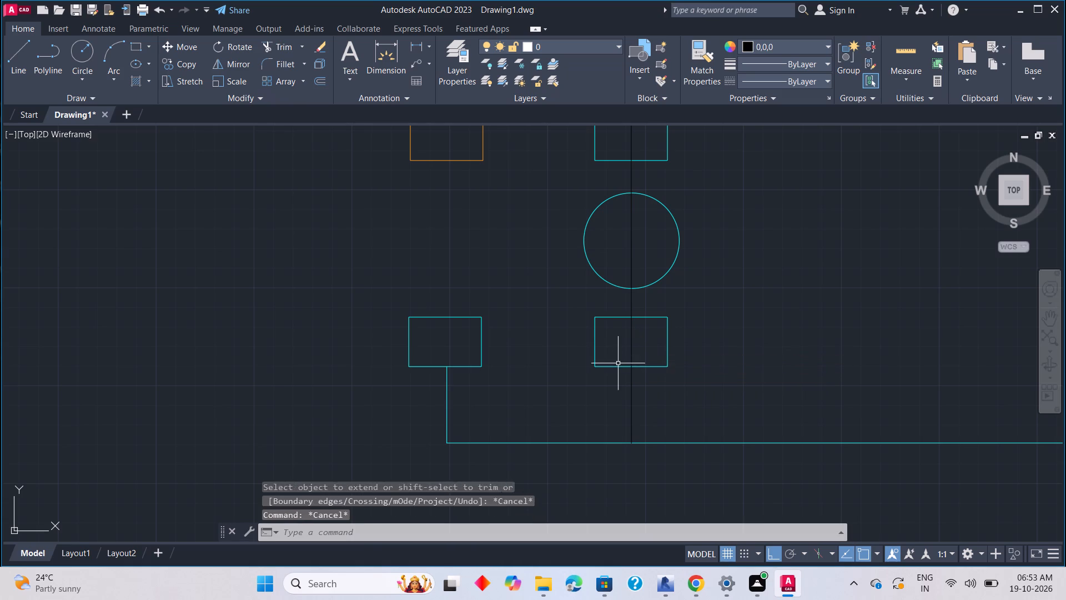
Undo the recent trims, grip stretch and deletion made on the black vertical lines around the circle and lower rectangle.
{"action": "key", "text": "Escape"}
{"action": "key", "text": "ctrl+z"}
{"action": "left_click", "coordinate": [618, 367], "text": "ctrl"}
{"action": "key", "text": "ctrl+z"}
{"action": "key", "text": "ctrl+z"}
{"action": "key", "text": "ctrl+z"}
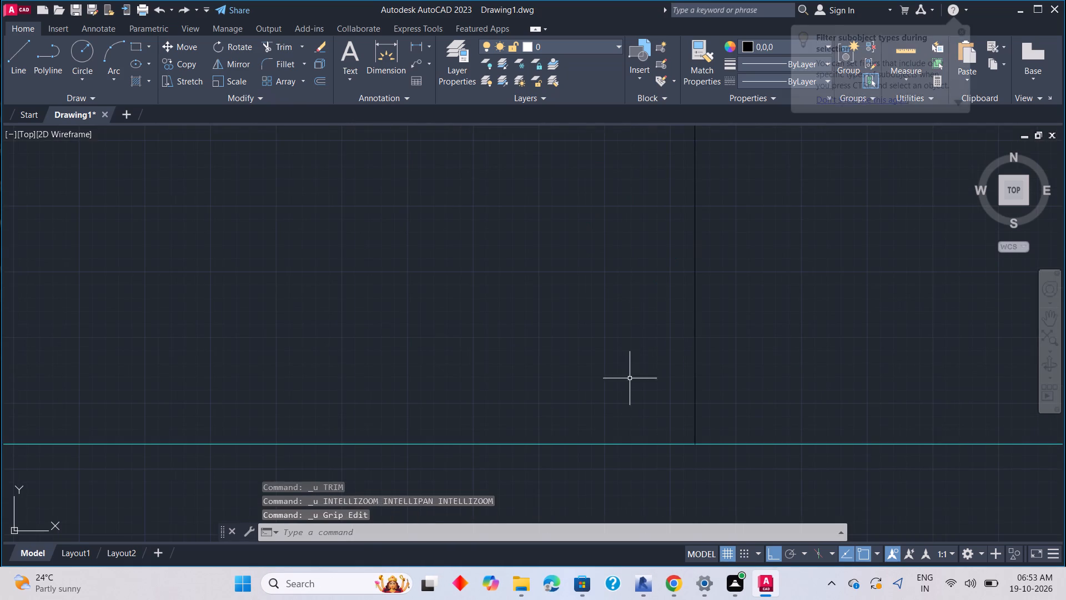
{"action": "key", "text": "ctrl+z"}
{"action": "key", "text": "ctrl+z"}
{"action": "key", "text": "ctrl+z"}
{"action": "key", "text": "ctrl+z"}
{"action": "key", "text": "ctrl+z"}
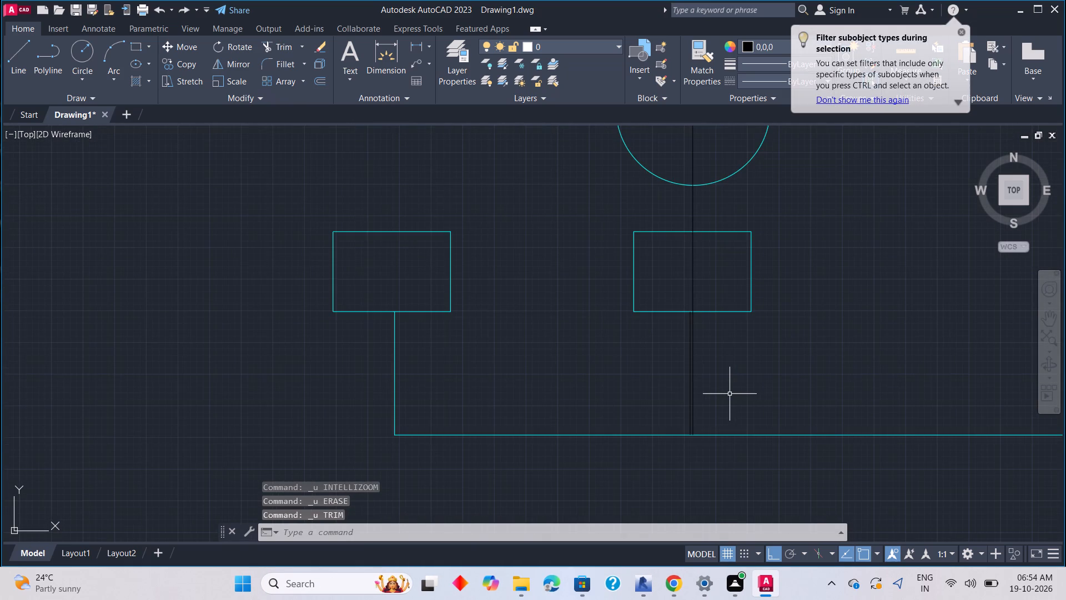
{"action": "key", "text": "ctrl+z"}
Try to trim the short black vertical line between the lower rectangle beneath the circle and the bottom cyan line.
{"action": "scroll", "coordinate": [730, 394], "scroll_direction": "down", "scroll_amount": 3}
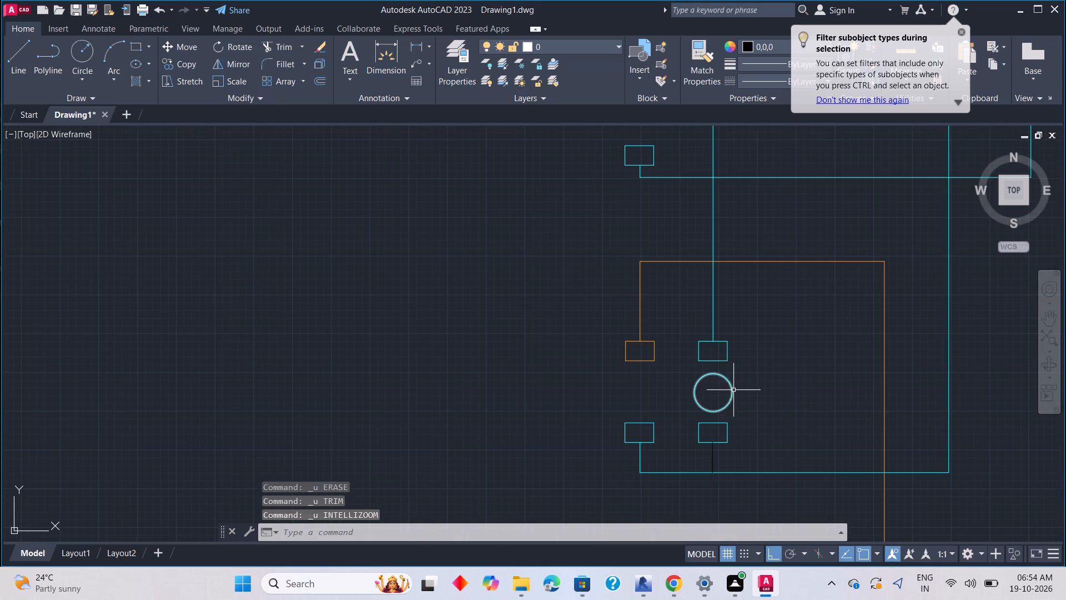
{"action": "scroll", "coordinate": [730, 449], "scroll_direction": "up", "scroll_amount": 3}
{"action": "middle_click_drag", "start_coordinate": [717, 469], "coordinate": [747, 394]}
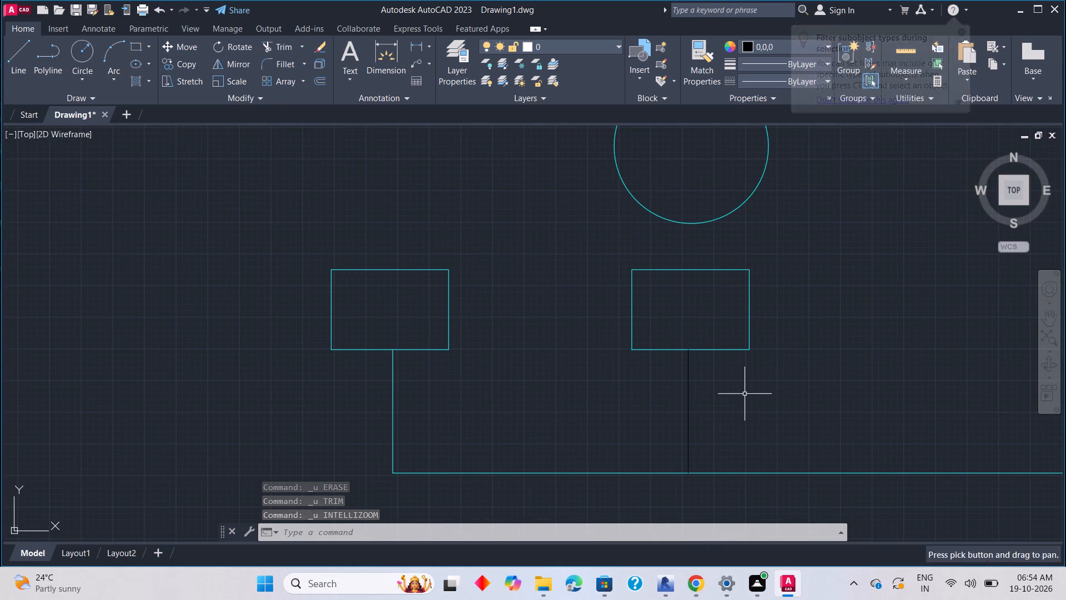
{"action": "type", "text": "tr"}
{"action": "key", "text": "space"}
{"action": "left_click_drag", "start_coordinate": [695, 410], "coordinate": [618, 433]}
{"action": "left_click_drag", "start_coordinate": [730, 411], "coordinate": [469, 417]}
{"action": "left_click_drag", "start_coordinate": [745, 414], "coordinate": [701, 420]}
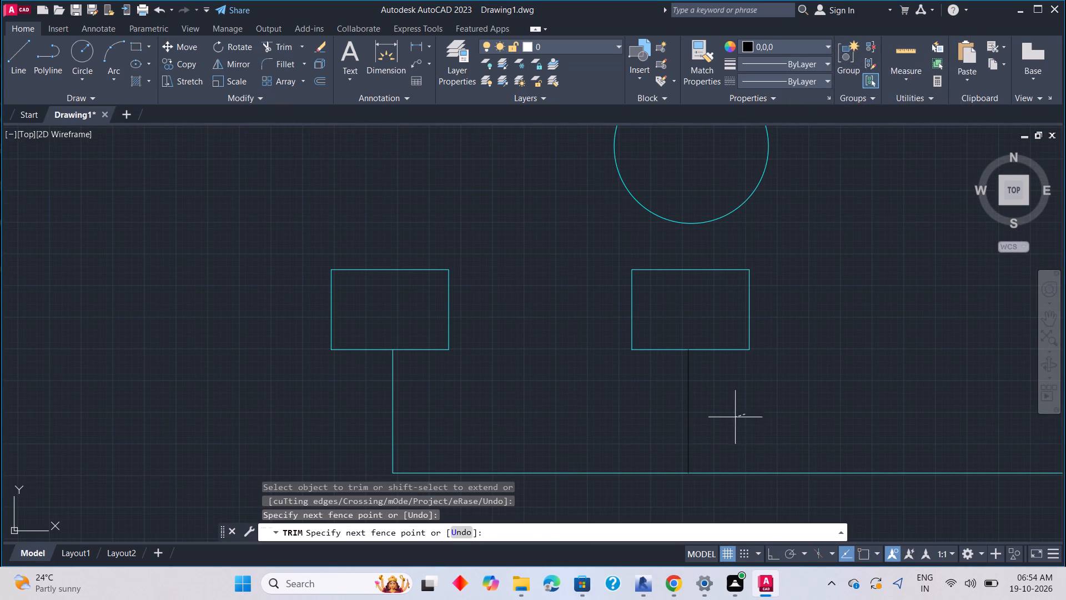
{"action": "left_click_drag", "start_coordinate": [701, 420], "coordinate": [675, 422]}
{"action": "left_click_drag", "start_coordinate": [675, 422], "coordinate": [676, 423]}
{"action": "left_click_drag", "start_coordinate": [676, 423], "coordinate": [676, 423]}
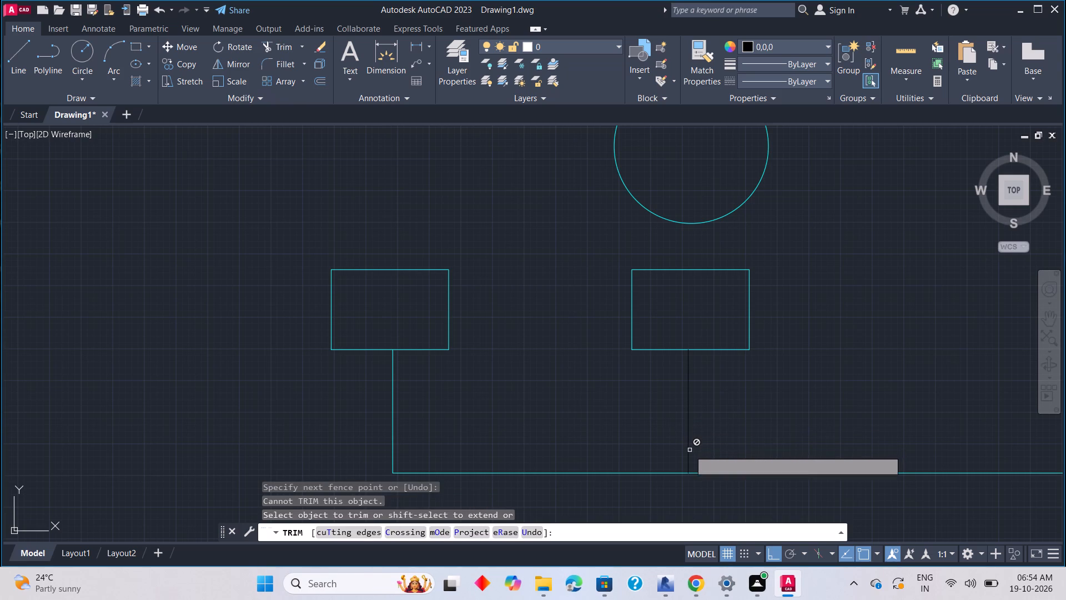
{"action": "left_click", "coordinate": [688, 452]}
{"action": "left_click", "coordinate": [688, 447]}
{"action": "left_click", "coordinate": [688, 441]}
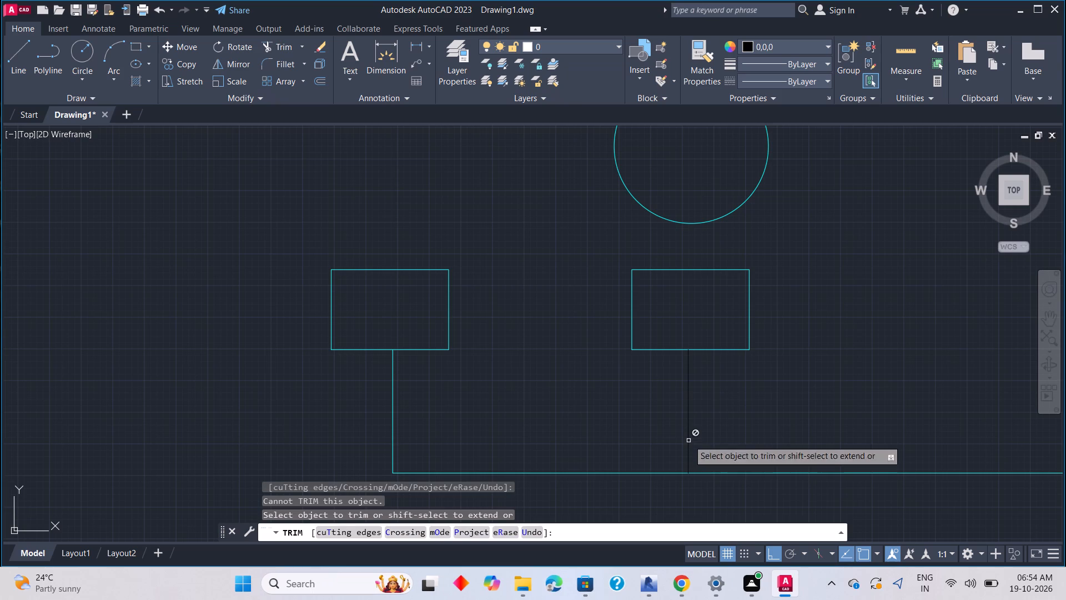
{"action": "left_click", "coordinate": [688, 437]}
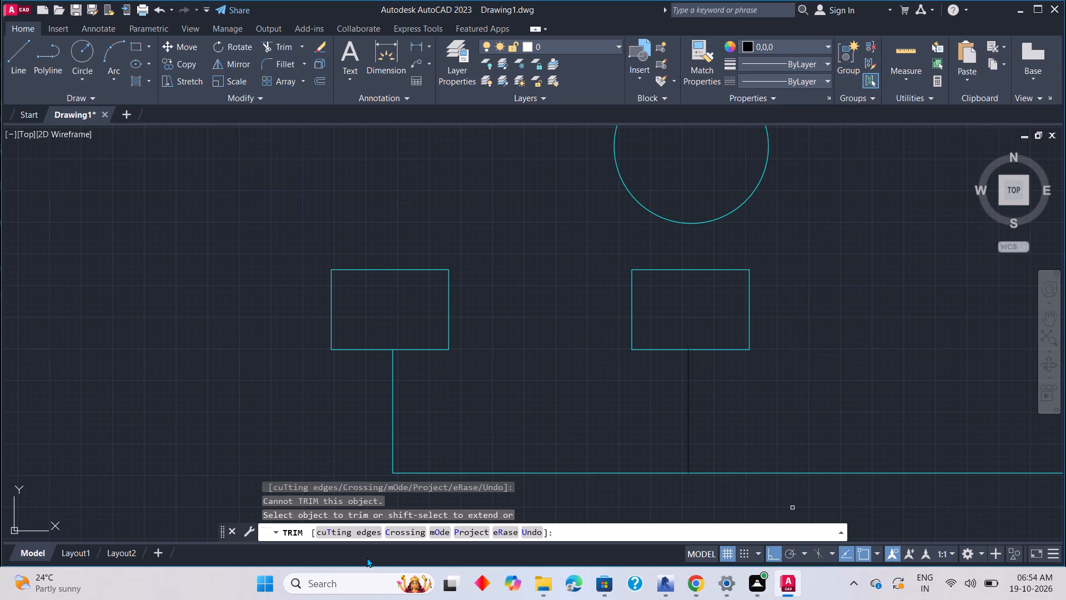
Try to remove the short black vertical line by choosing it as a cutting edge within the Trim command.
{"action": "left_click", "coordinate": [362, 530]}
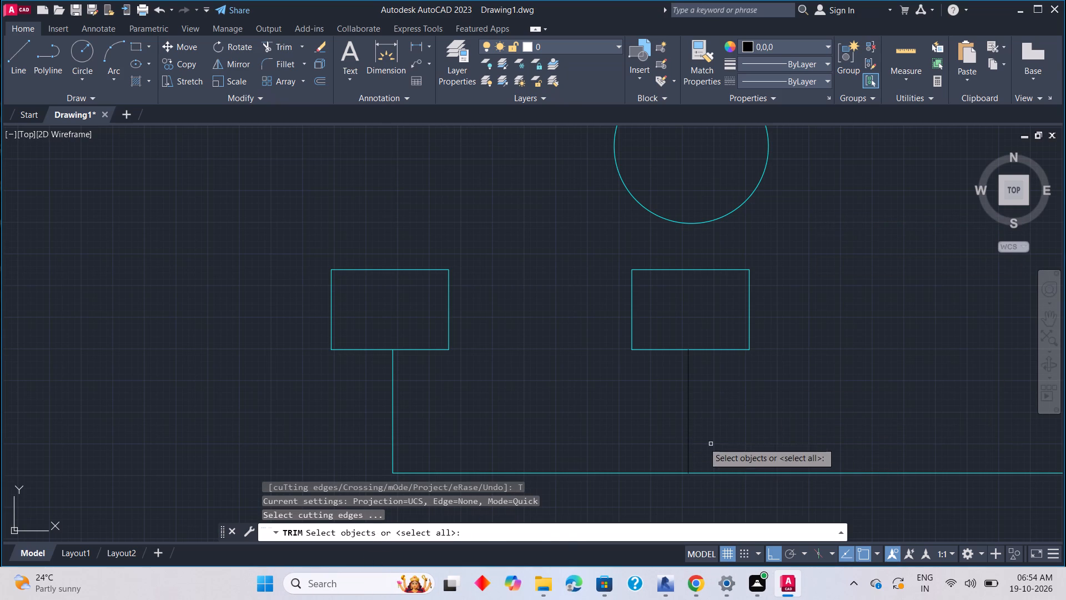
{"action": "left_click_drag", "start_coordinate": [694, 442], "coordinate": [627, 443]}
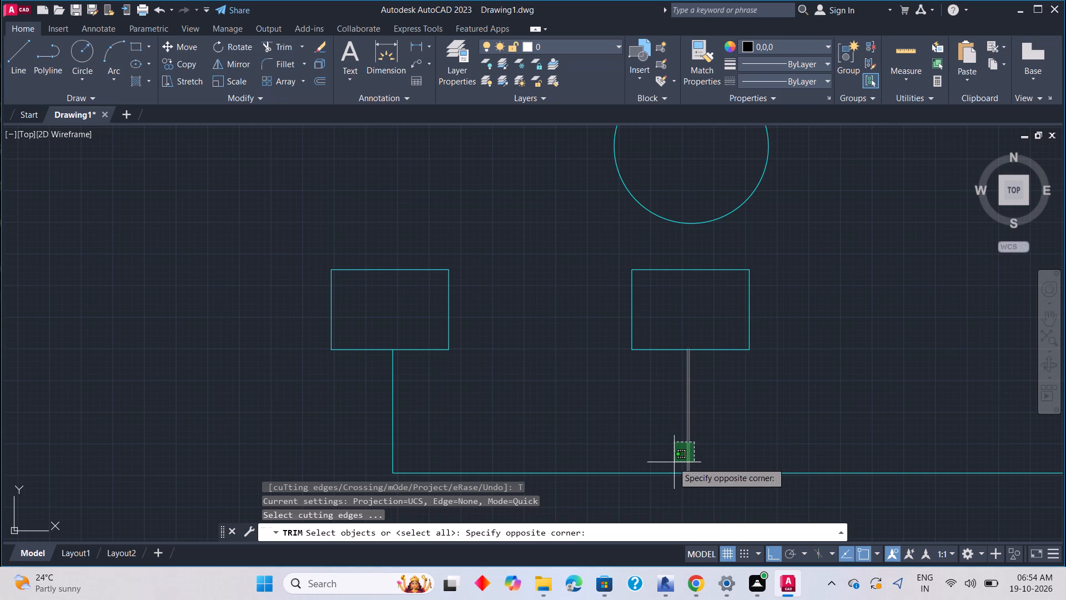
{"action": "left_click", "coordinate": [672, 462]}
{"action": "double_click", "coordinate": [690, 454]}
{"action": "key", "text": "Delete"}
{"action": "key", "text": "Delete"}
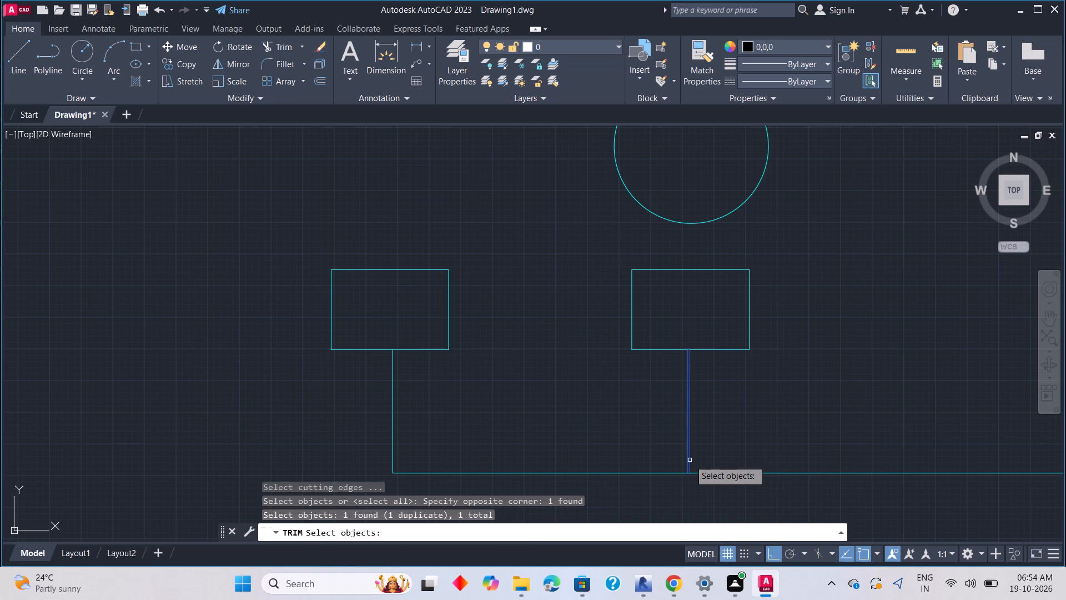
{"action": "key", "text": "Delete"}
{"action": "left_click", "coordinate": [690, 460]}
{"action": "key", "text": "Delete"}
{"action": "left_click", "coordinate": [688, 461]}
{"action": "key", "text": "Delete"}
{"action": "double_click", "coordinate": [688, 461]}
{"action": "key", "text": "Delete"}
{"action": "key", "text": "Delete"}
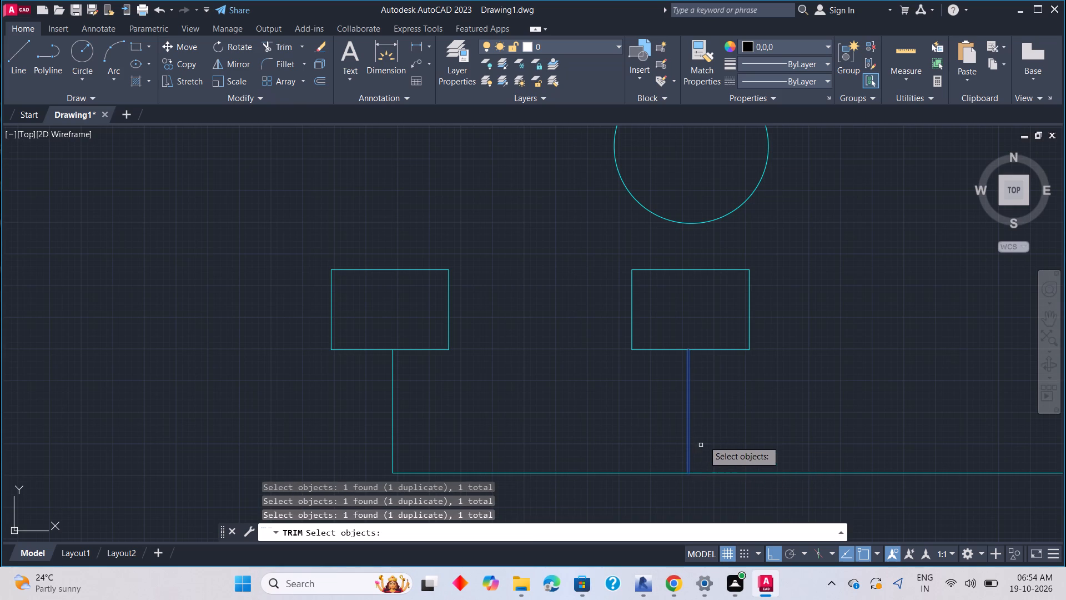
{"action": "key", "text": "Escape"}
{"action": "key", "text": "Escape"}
Delete the overlapping copies of the short black vertical line between the lower rectangle and the bottom cyan line.
{"action": "left_click", "coordinate": [687, 434]}
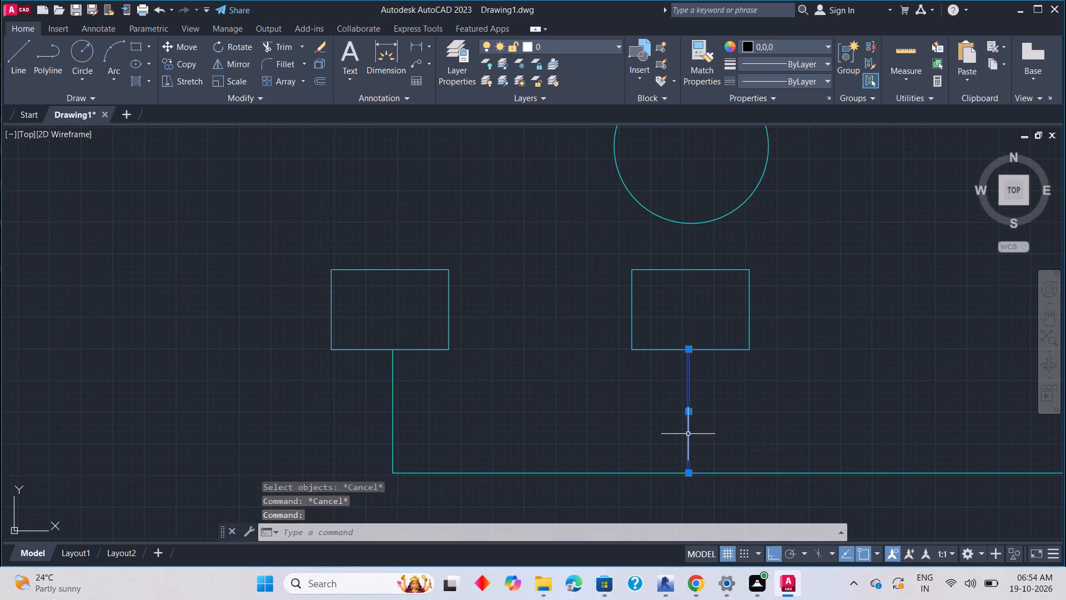
{"action": "key", "text": "Delete"}
{"action": "key", "text": "Delete"}
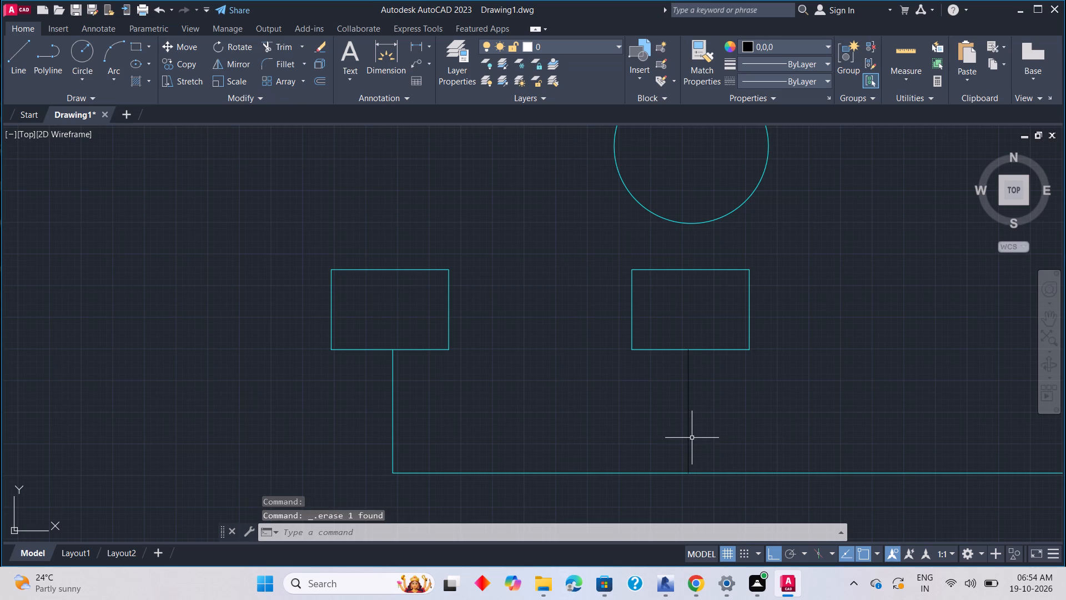
{"action": "left_click", "coordinate": [689, 440]}
{"action": "key", "text": "Delete"}
{"action": "key", "text": "Delete"}
Move the remaining short black vertical line by its midpoint grip horizontally into the empty area right of the cyan linework.
{"action": "left_click", "coordinate": [689, 438]}
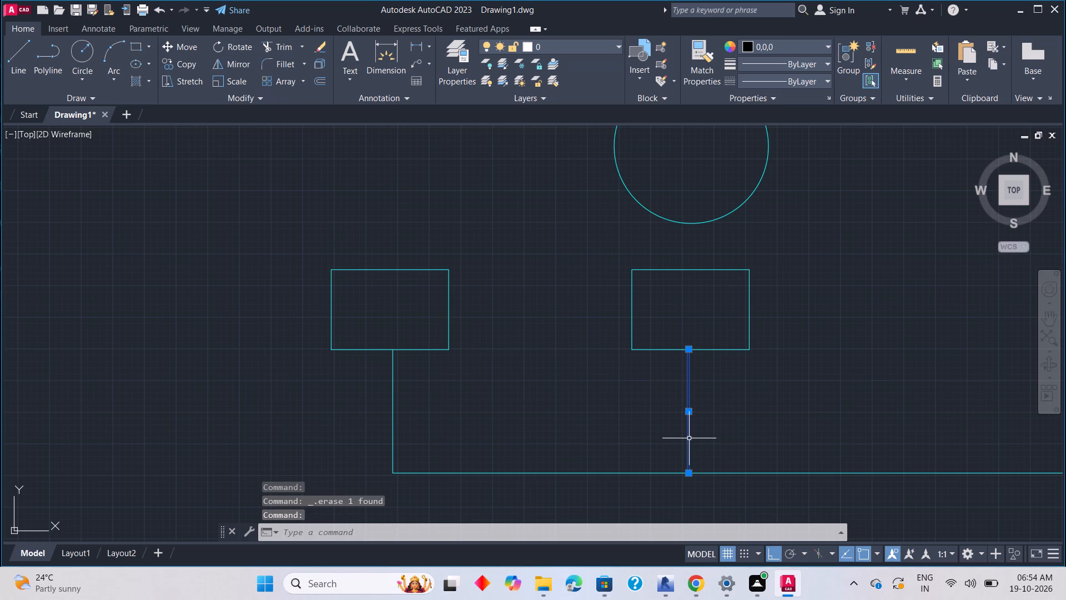
{"action": "left_click", "coordinate": [690, 413]}
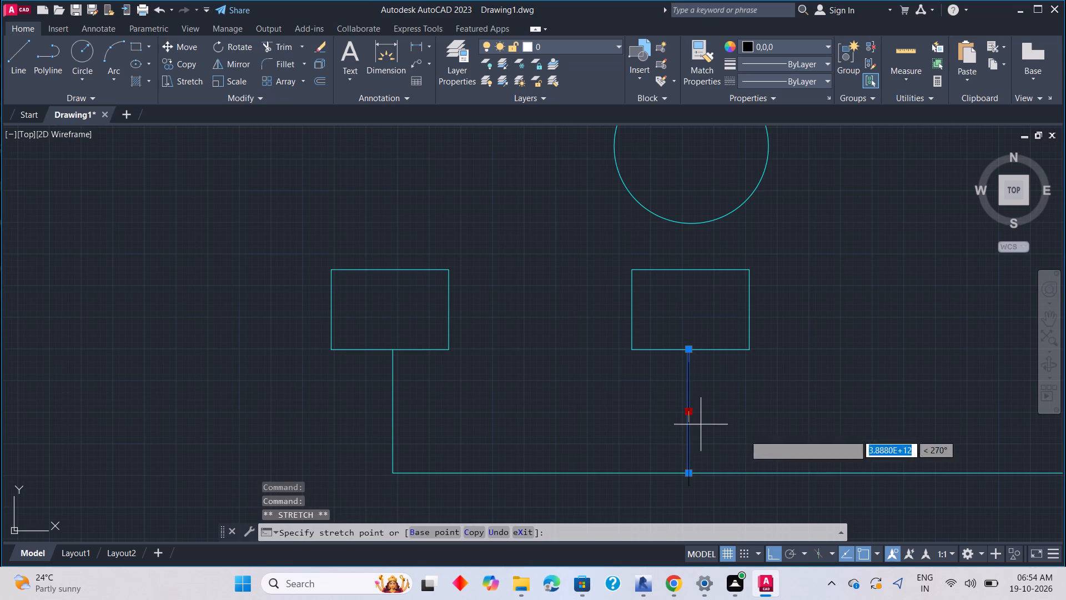
{"action": "scroll", "coordinate": [777, 438], "scroll_direction": "down", "scroll_amount": 3}
{"action": "middle_click_drag", "start_coordinate": [966, 434], "coordinate": [706, 443]}
{"action": "middle_click_drag", "start_coordinate": [959, 434], "coordinate": [745, 465]}
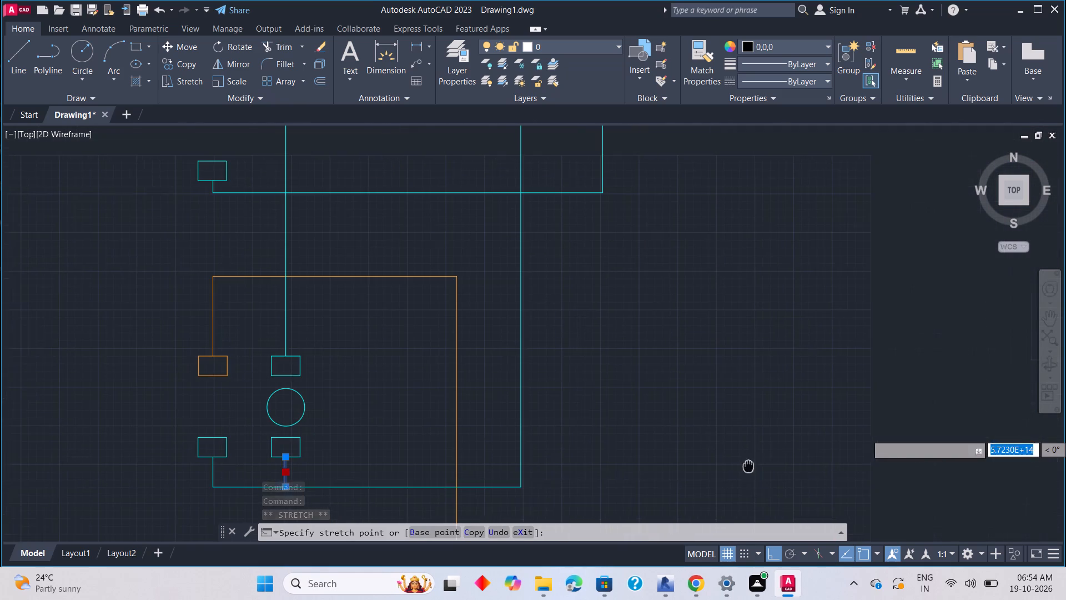
{"action": "middle_click_drag", "start_coordinate": [745, 465], "coordinate": [744, 465]}
{"action": "left_click", "coordinate": [898, 462]}
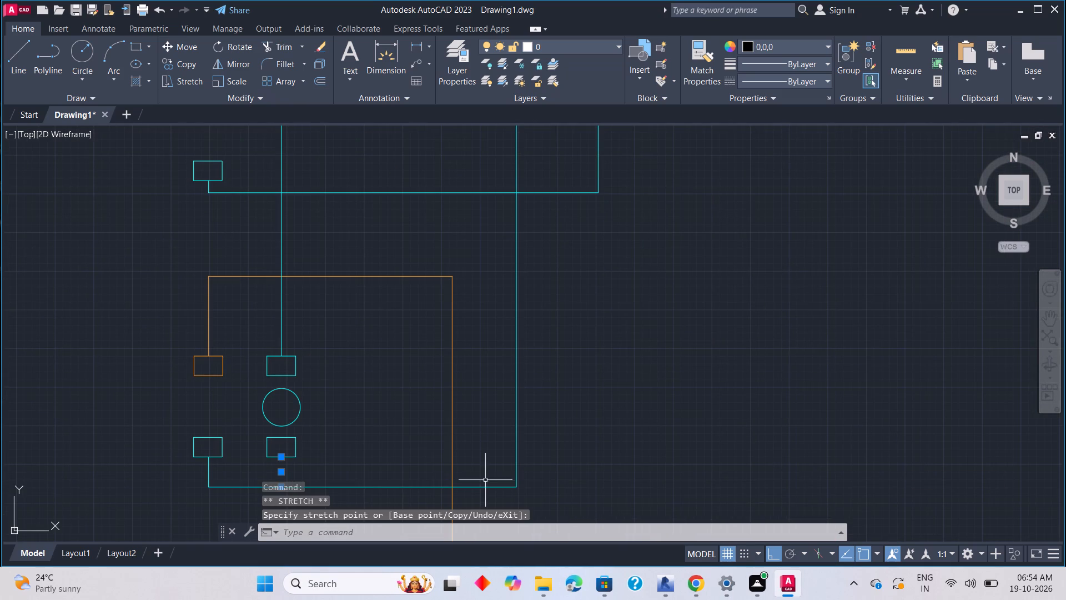
{"action": "middle_click_drag", "start_coordinate": [369, 462], "coordinate": [463, 399]}
{"action": "right_click", "coordinate": [456, 402]}
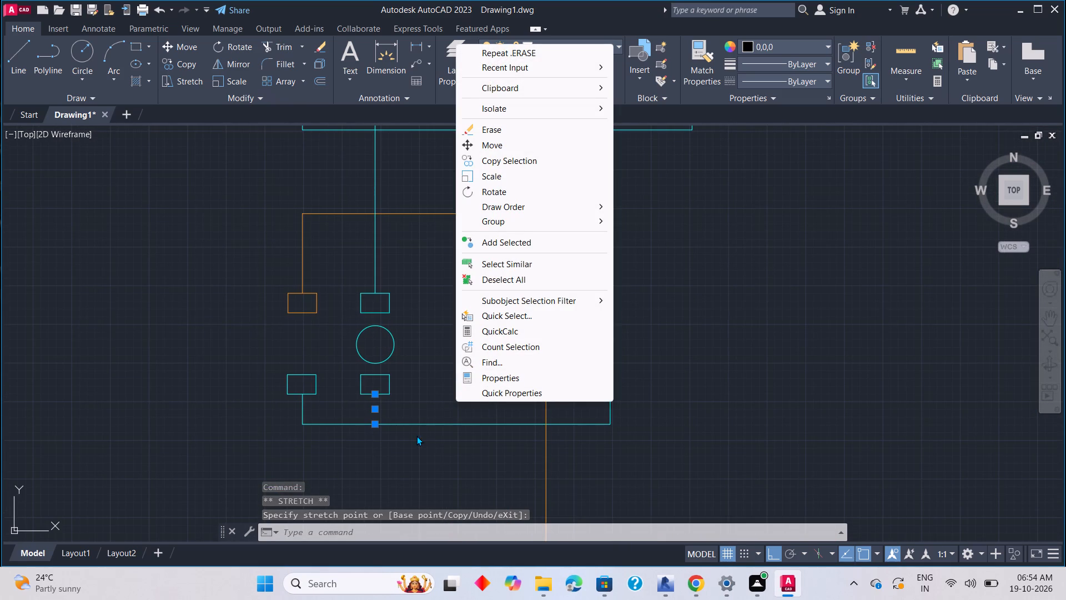
{"action": "key", "text": "Escape"}
{"action": "key", "text": "Escape"}
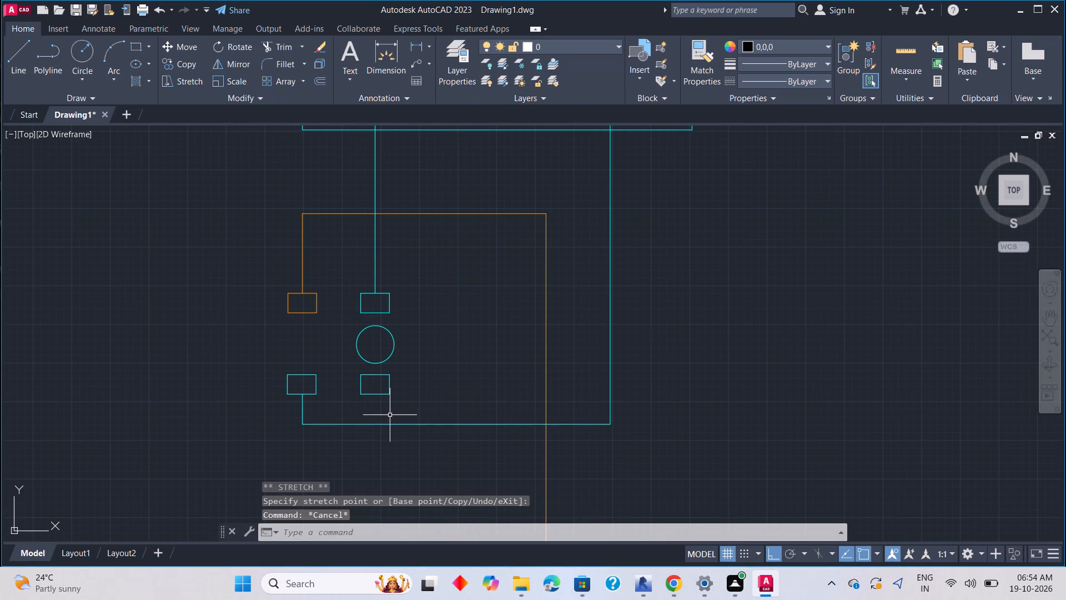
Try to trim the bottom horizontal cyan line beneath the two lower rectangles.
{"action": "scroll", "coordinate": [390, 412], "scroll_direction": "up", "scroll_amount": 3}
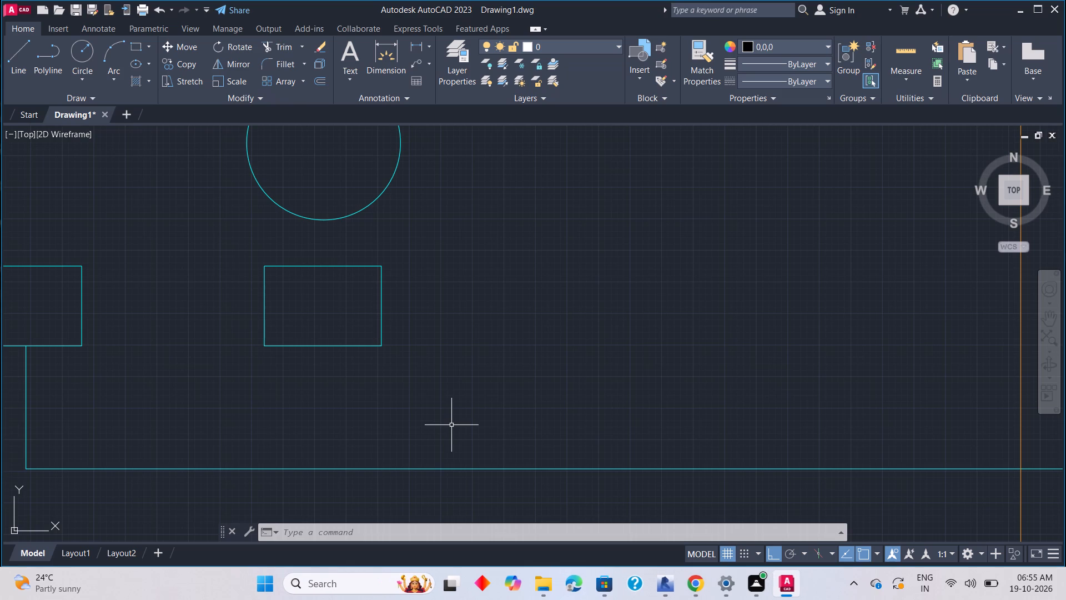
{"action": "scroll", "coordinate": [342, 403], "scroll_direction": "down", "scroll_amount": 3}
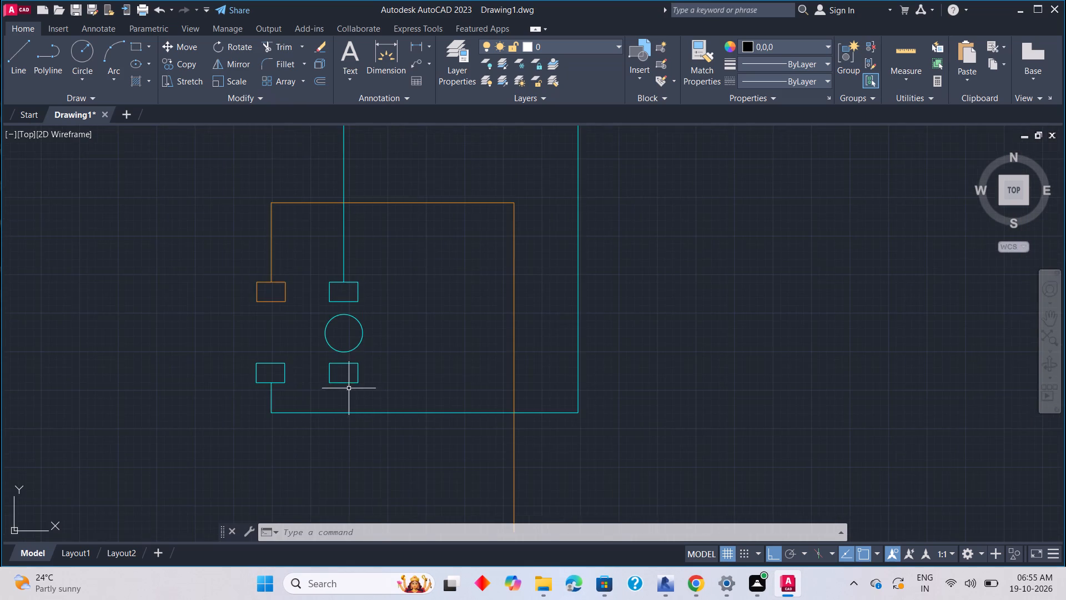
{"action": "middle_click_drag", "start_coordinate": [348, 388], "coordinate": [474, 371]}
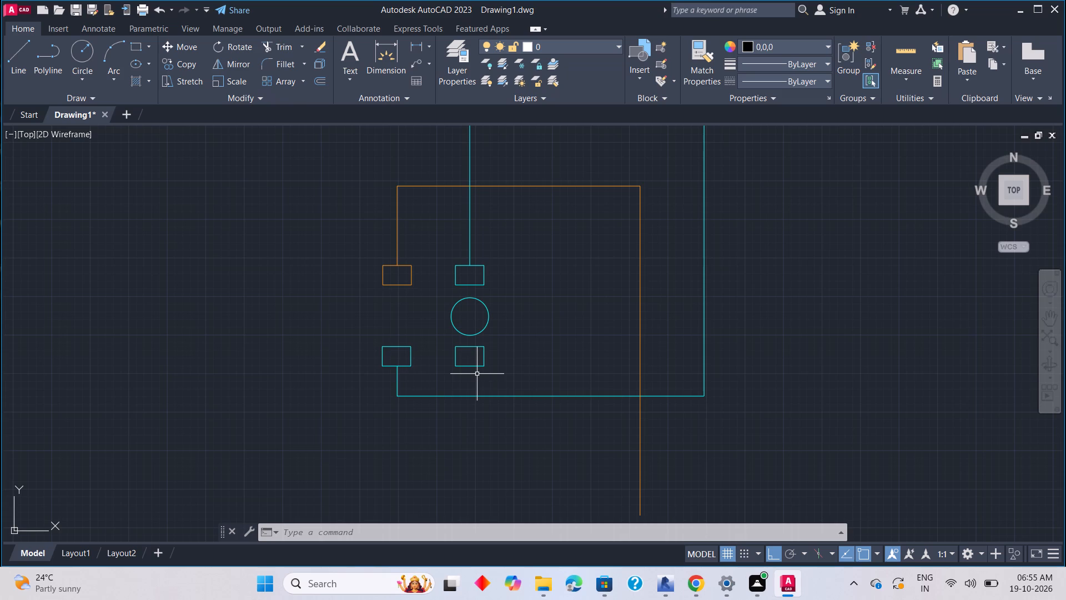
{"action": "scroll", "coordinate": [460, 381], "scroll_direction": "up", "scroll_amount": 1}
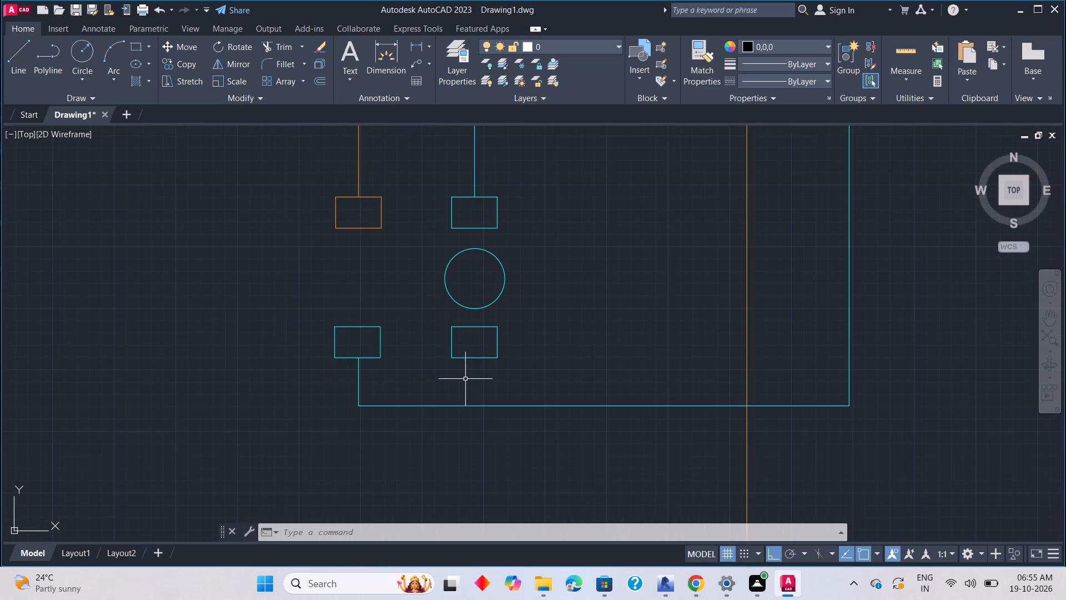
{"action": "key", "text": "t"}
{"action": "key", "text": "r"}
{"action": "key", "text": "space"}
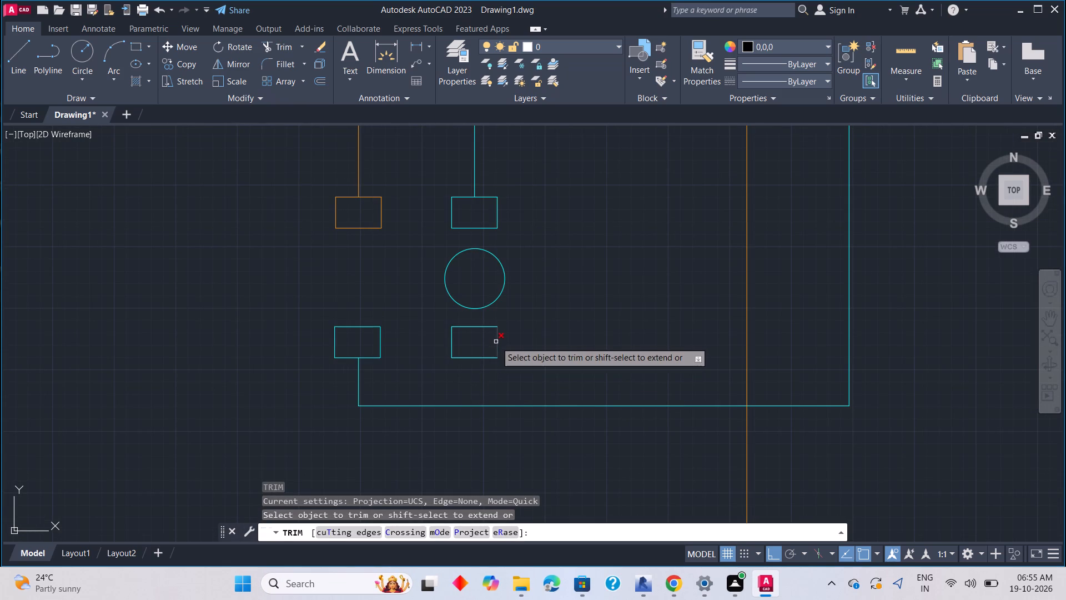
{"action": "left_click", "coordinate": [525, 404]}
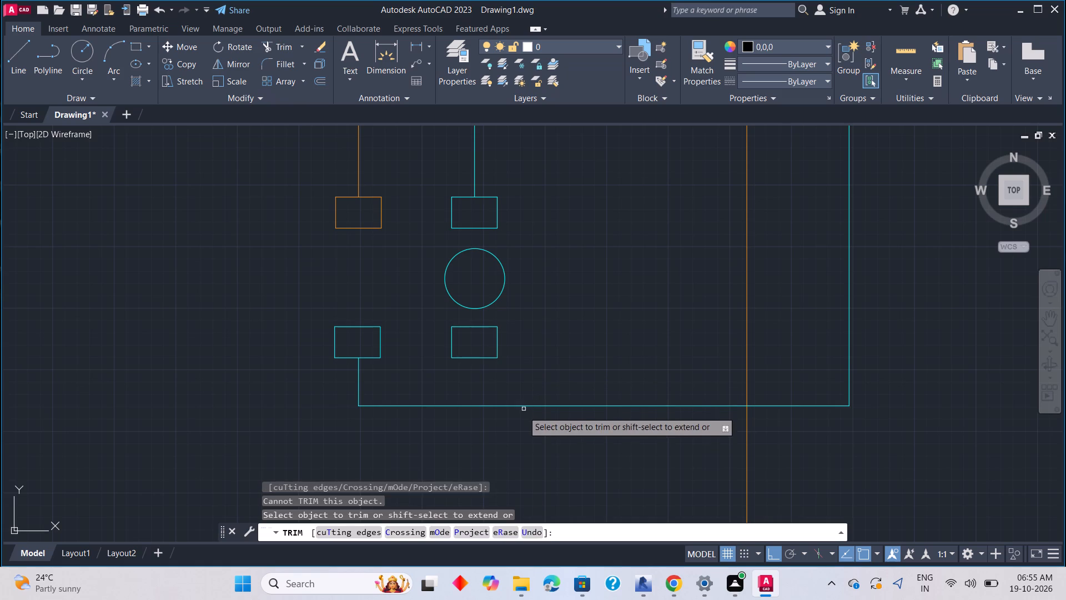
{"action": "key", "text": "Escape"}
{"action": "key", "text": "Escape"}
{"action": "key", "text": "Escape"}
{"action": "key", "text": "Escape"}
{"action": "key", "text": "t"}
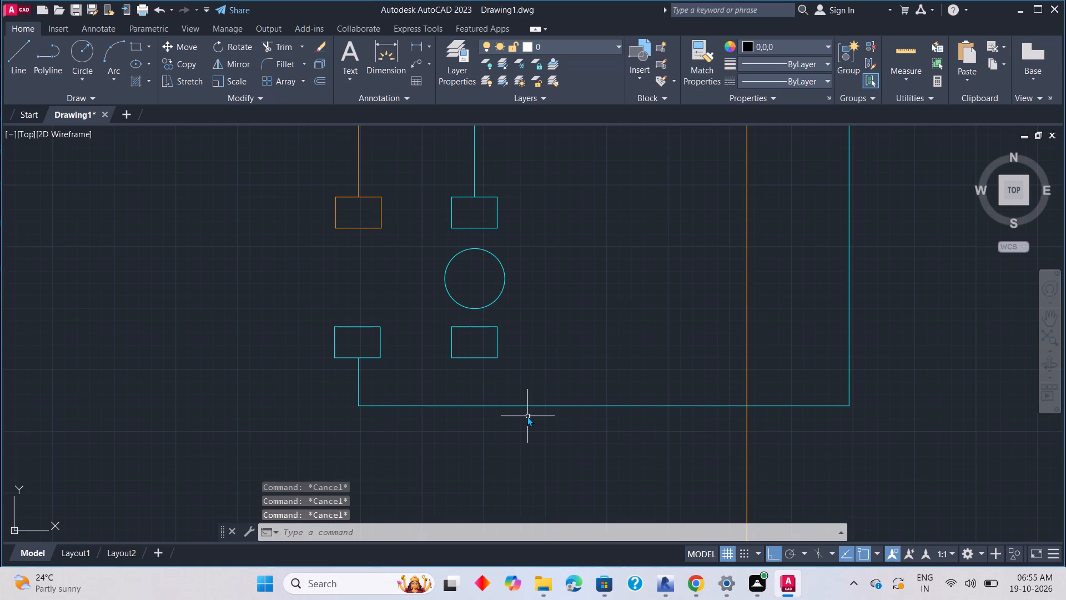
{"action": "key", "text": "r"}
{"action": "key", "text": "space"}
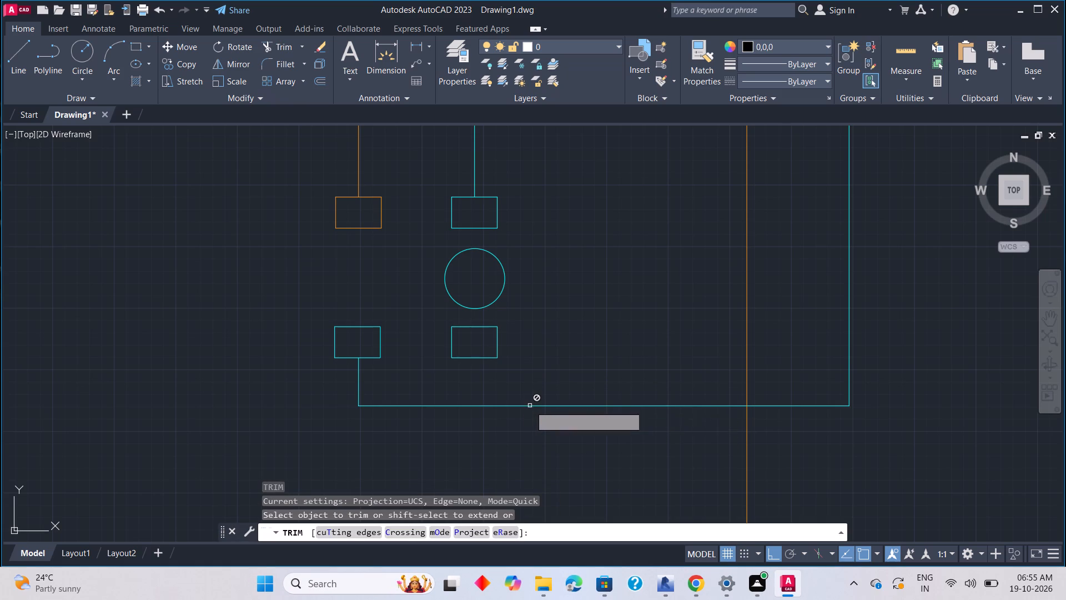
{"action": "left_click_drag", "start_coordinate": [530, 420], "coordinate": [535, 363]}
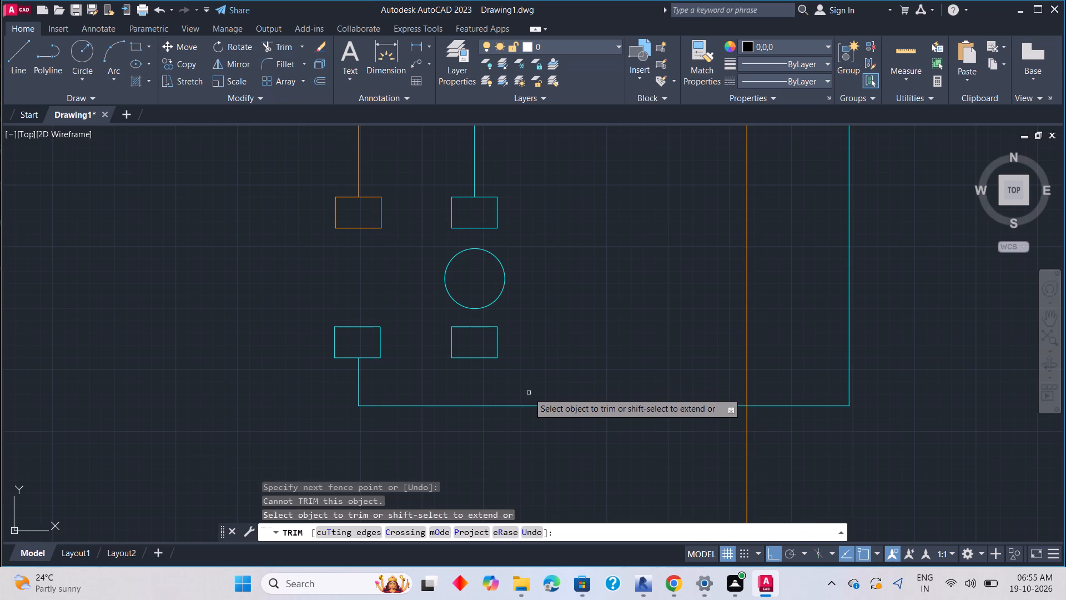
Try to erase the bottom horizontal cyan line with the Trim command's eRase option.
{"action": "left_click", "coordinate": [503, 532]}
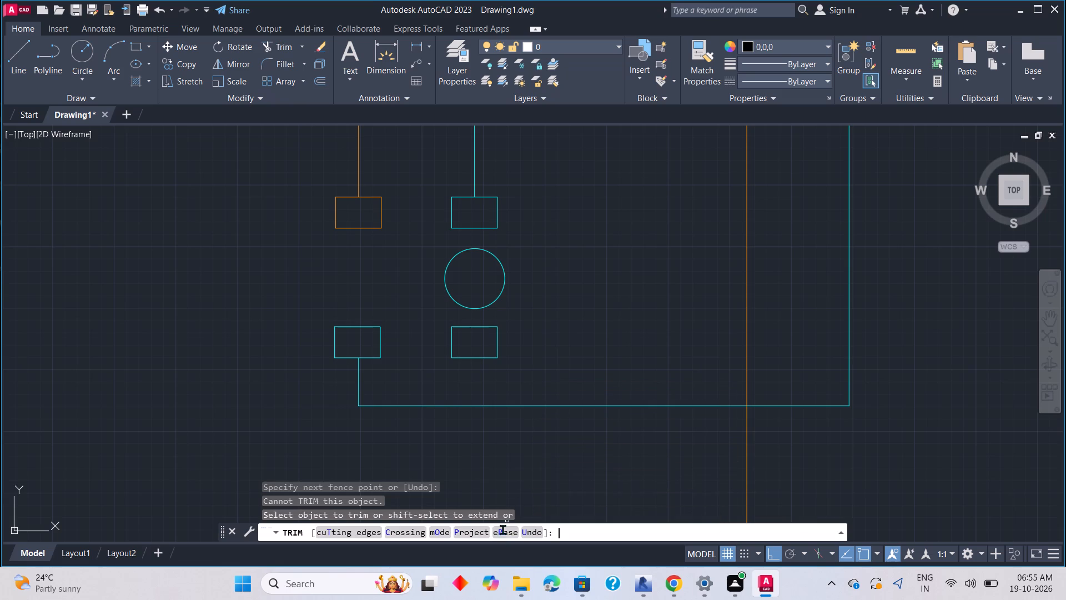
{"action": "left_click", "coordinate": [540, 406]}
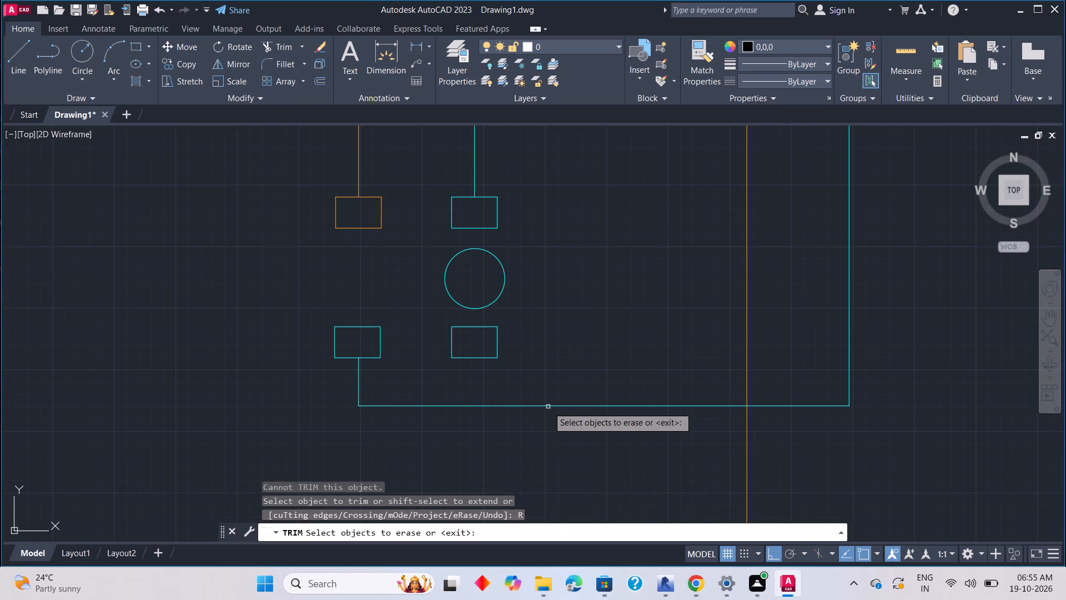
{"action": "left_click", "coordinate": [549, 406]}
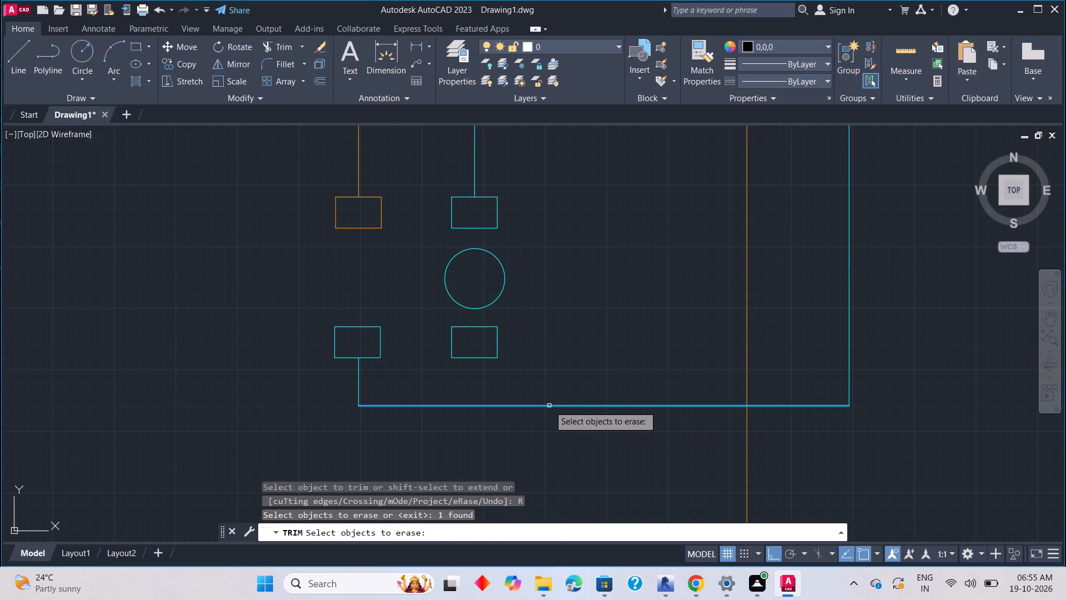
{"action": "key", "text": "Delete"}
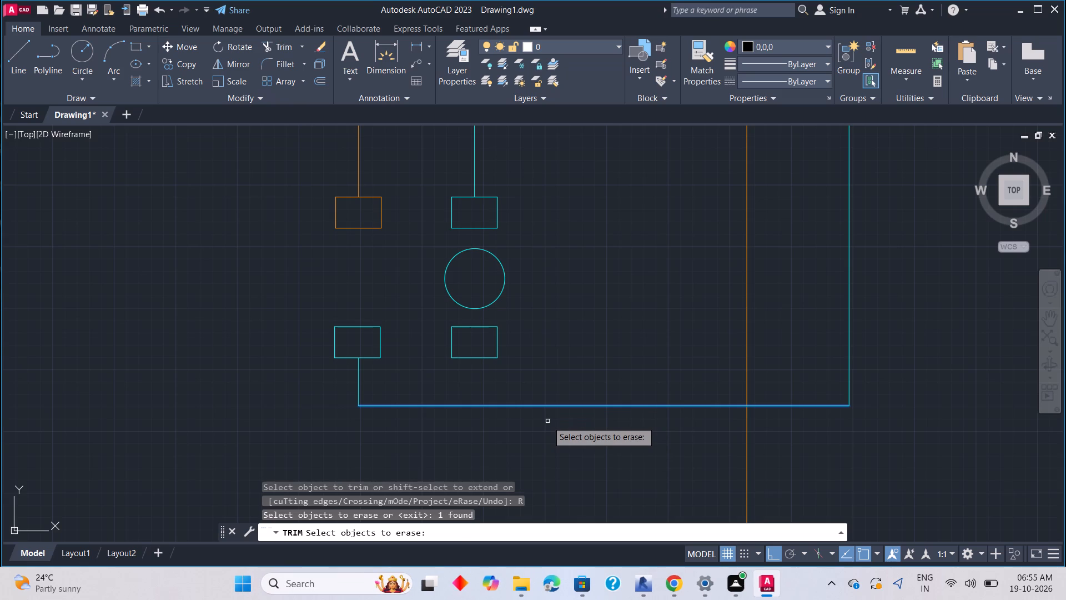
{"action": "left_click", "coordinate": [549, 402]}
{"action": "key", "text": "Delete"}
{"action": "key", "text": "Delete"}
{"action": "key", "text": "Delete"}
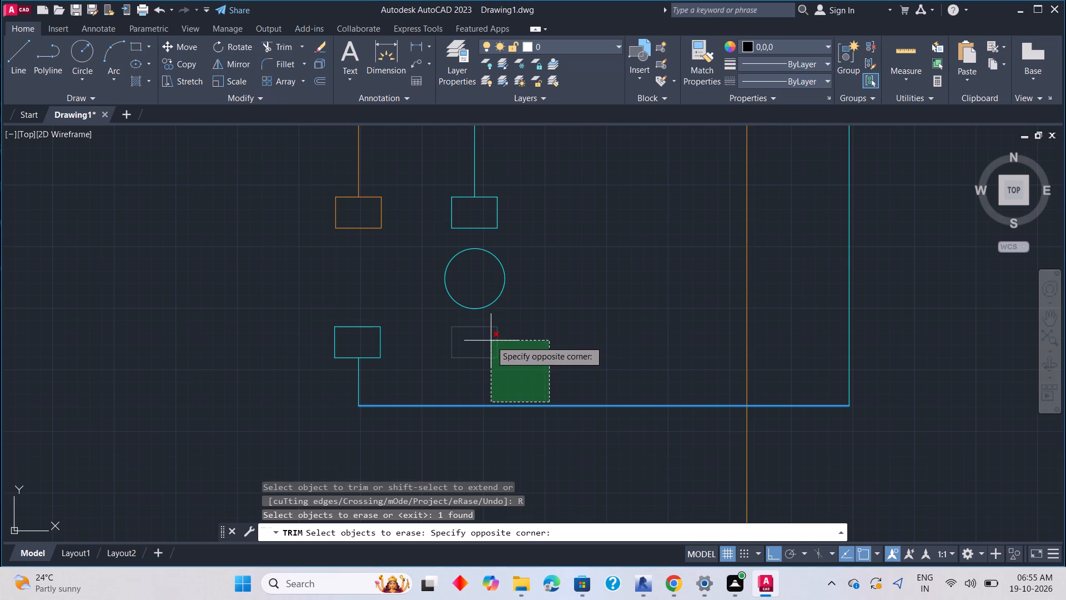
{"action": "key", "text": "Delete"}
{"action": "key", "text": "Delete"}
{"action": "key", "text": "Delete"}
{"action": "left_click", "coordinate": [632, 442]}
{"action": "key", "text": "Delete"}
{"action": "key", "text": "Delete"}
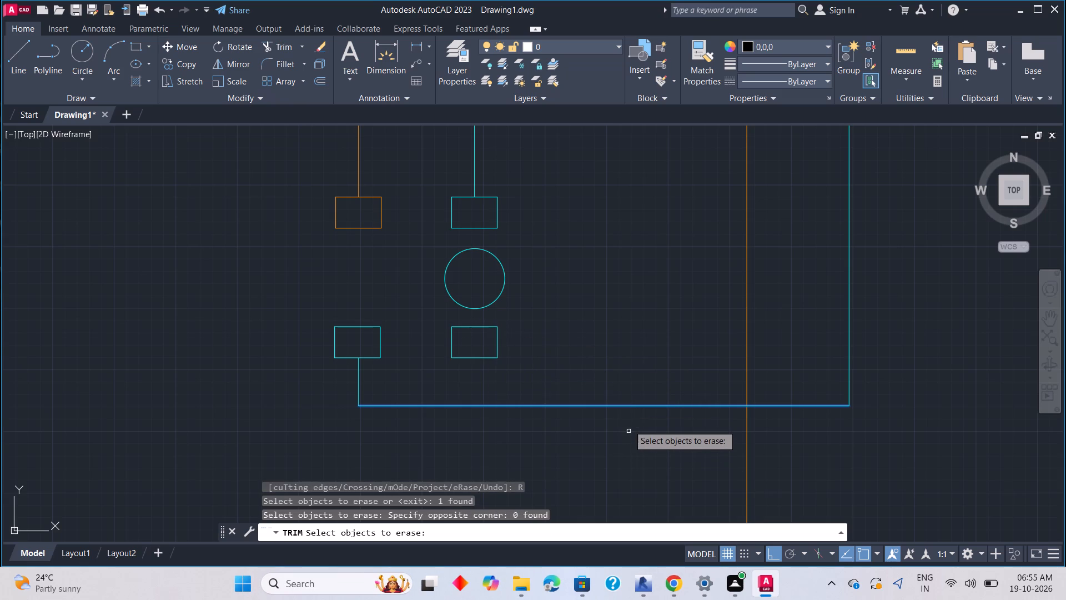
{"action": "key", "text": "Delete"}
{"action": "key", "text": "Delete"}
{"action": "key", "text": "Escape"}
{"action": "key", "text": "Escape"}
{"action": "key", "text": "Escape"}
Delete one copy of the bottom horizontal cyan line beneath the two lower rectangles.
{"action": "left_click_drag", "start_coordinate": [626, 412], "coordinate": [626, 377]}
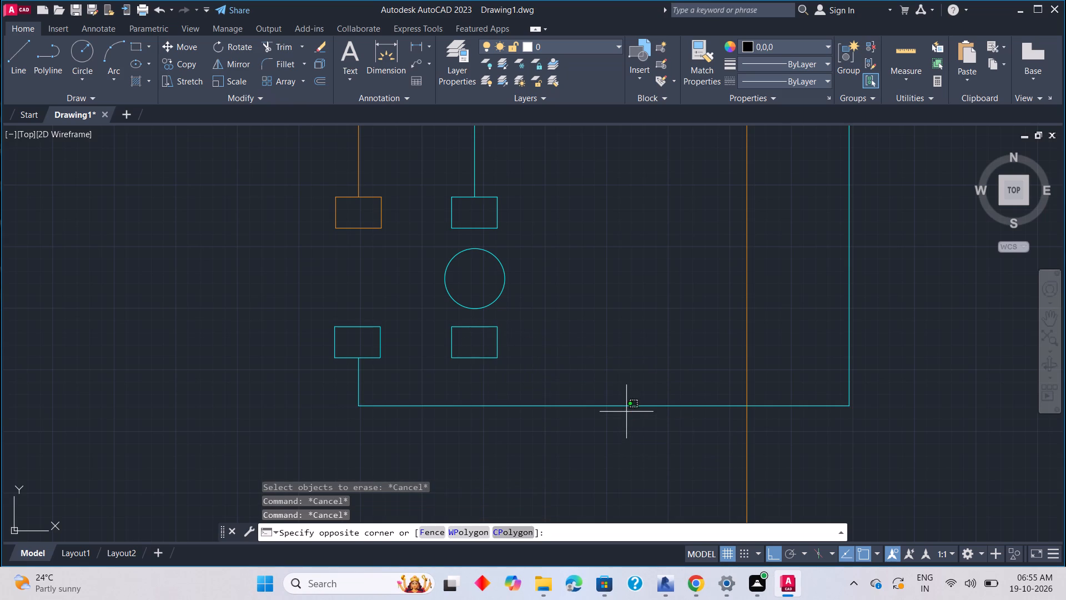
{"action": "left_click", "coordinate": [632, 409]}
{"action": "left_click", "coordinate": [631, 403]}
{"action": "key", "text": "Escape"}
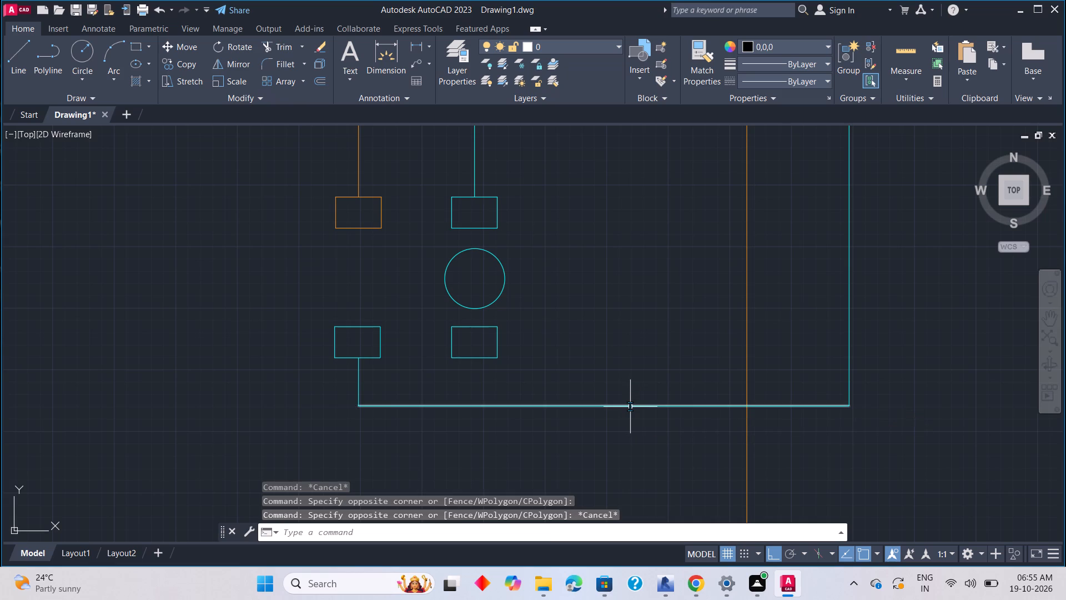
{"action": "left_click", "coordinate": [630, 407]}
{"action": "key", "text": "Delete"}
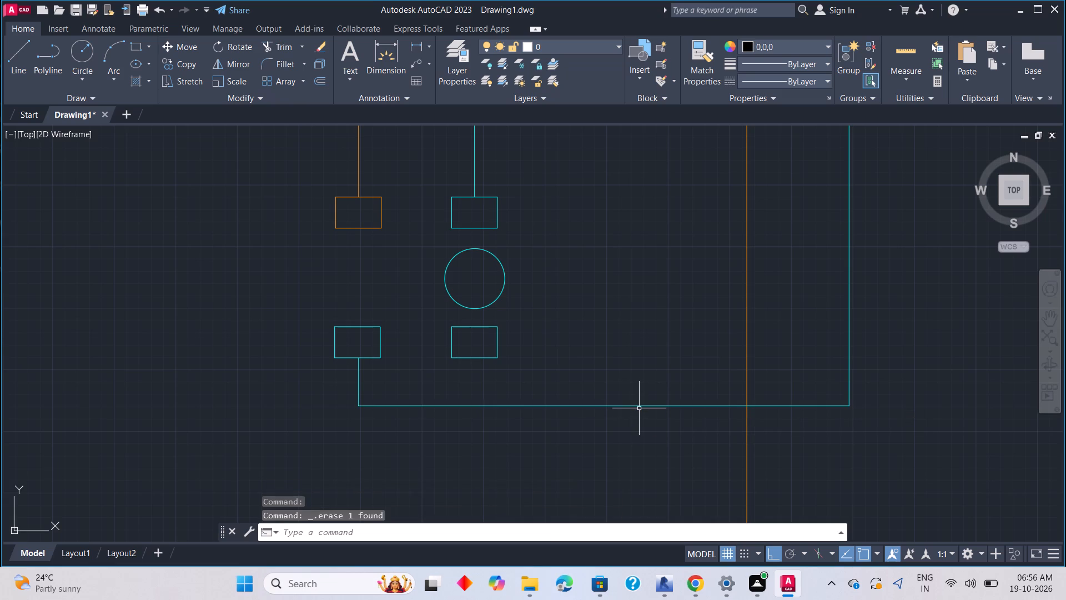
{"action": "key", "text": "Delete"}
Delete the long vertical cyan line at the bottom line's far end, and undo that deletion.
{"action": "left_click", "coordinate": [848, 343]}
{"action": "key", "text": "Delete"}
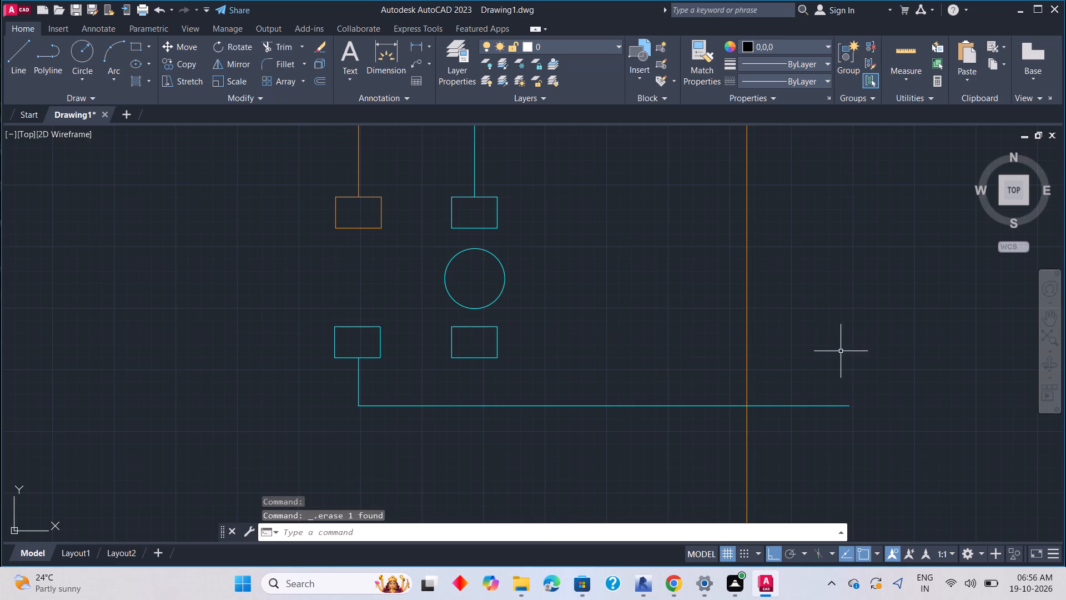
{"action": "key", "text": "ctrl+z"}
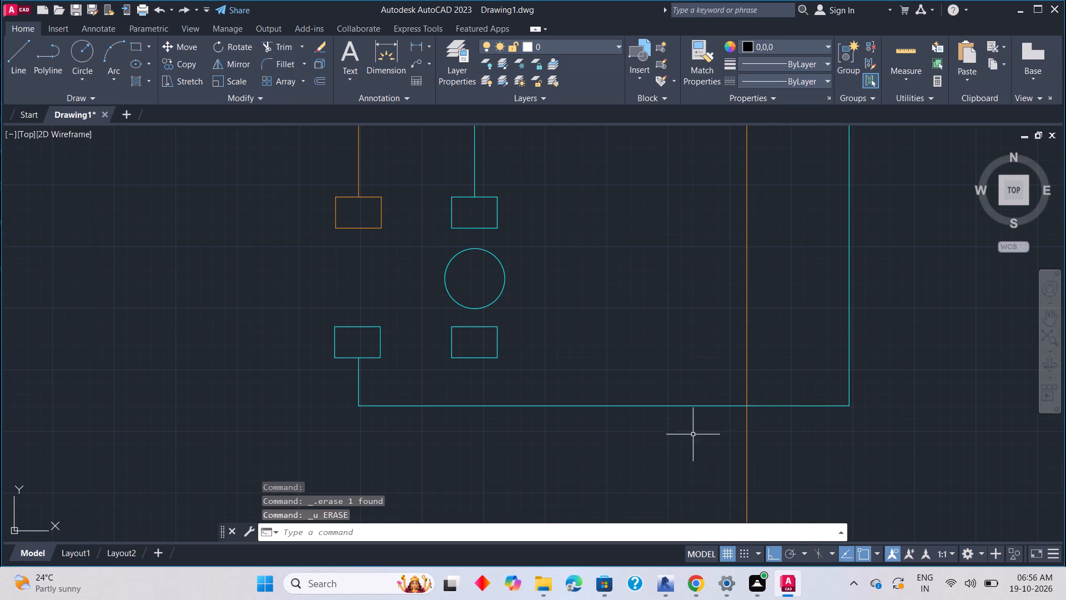
Set the current linetype to Continuous.
{"action": "scroll", "coordinate": [663, 435], "scroll_direction": "down", "scroll_amount": 3}
{"action": "middle_click_drag", "start_coordinate": [594, 441], "coordinate": [611, 399]}
{"action": "scroll", "coordinate": [624, 381], "scroll_direction": "up", "scroll_amount": 3}
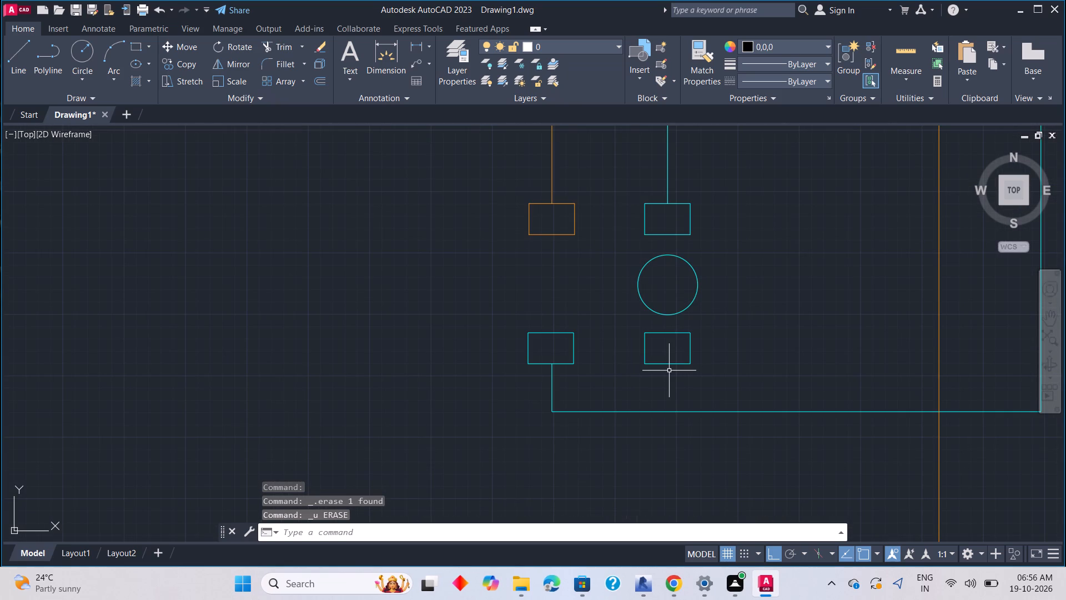
{"action": "left_click", "coordinate": [818, 62]}
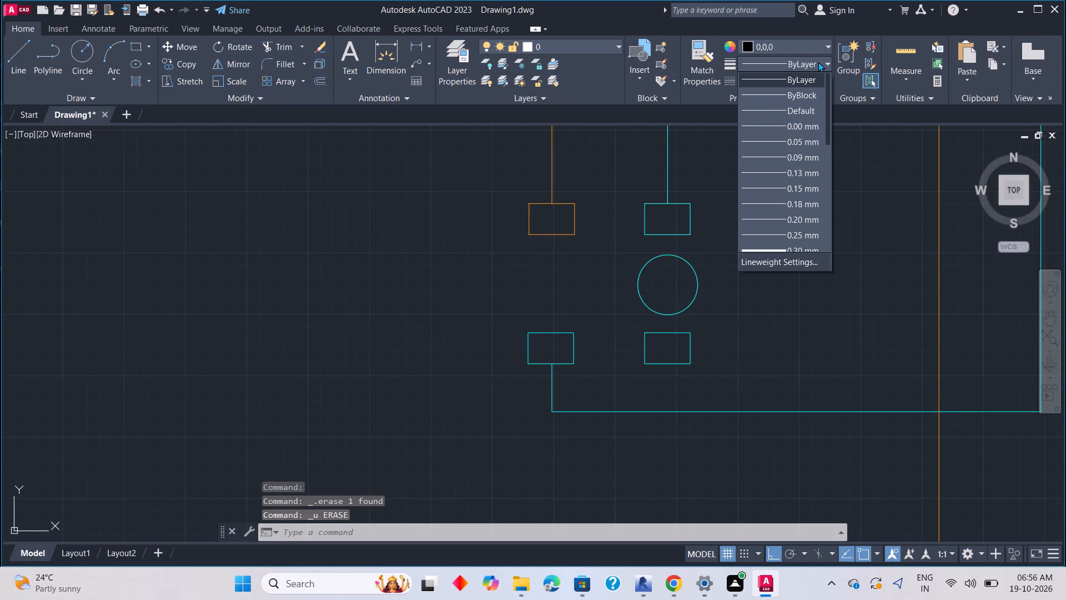
{"action": "left_click", "coordinate": [818, 62]}
{"action": "left_click", "coordinate": [818, 75]}
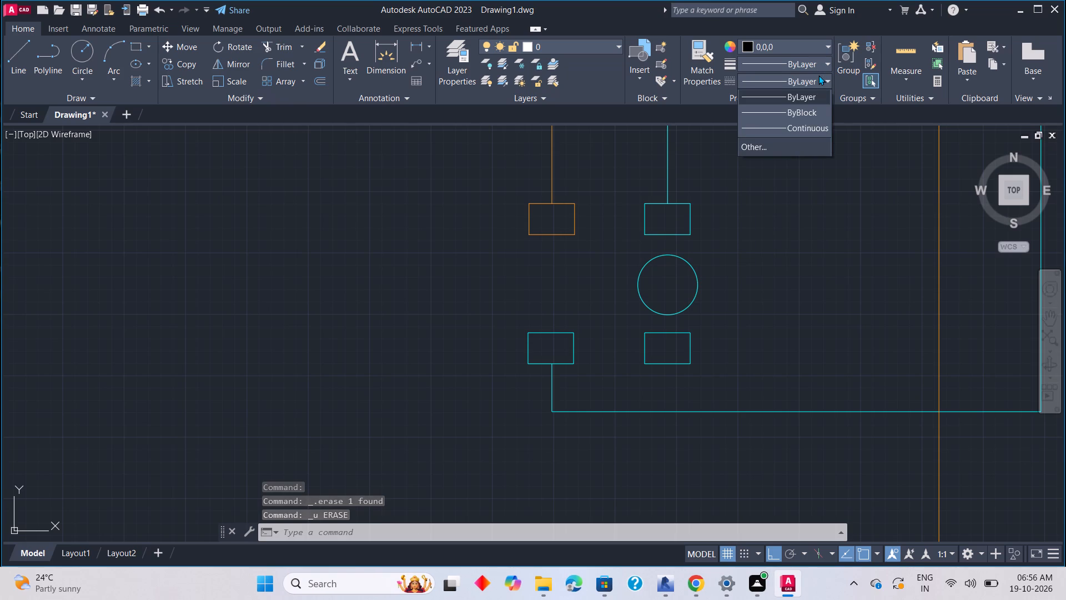
{"action": "left_click", "coordinate": [808, 127]}
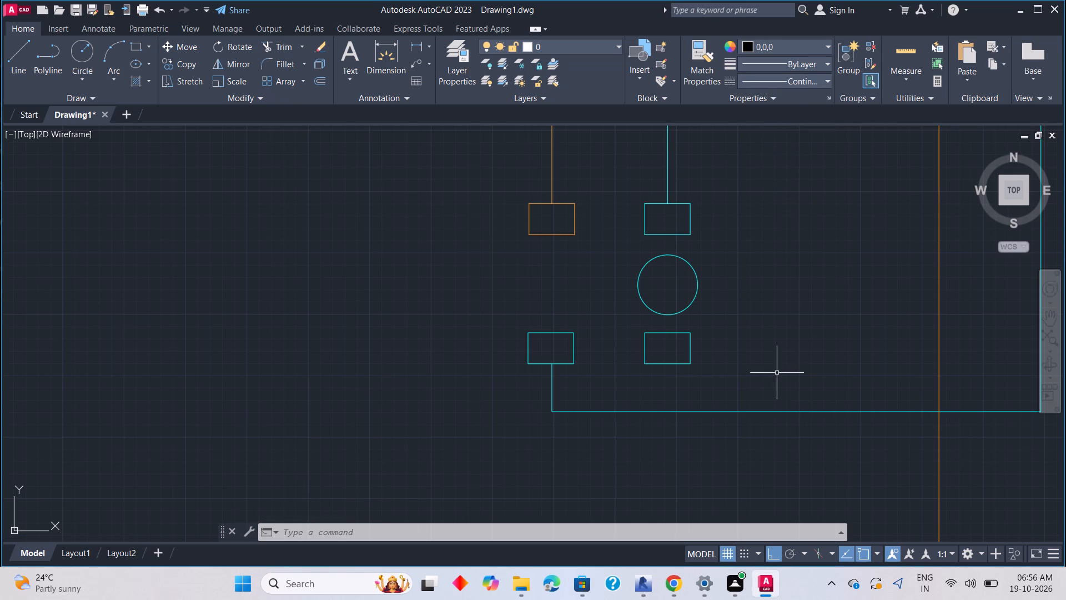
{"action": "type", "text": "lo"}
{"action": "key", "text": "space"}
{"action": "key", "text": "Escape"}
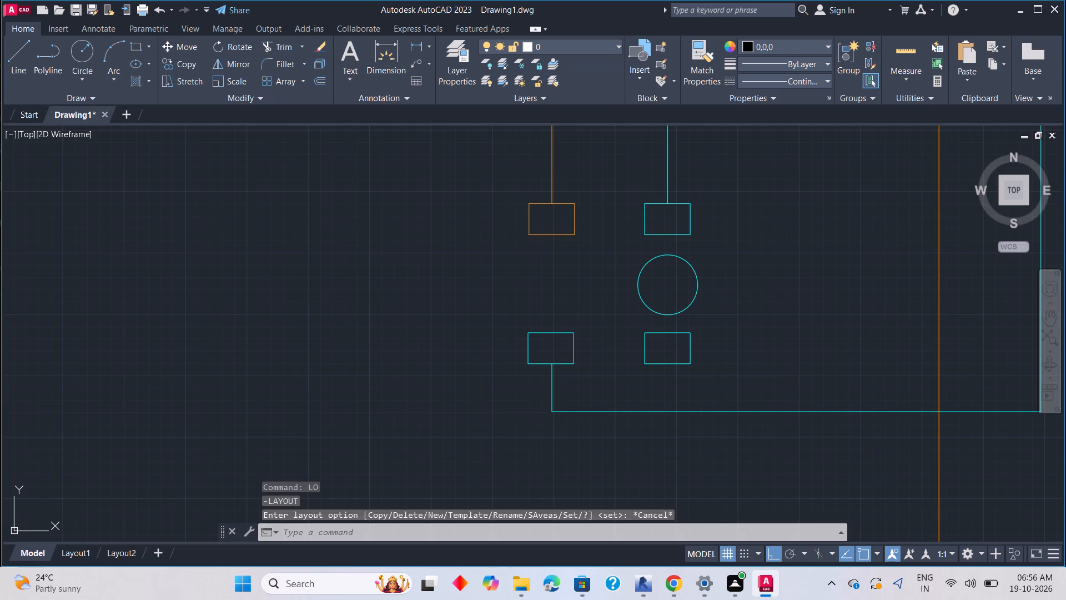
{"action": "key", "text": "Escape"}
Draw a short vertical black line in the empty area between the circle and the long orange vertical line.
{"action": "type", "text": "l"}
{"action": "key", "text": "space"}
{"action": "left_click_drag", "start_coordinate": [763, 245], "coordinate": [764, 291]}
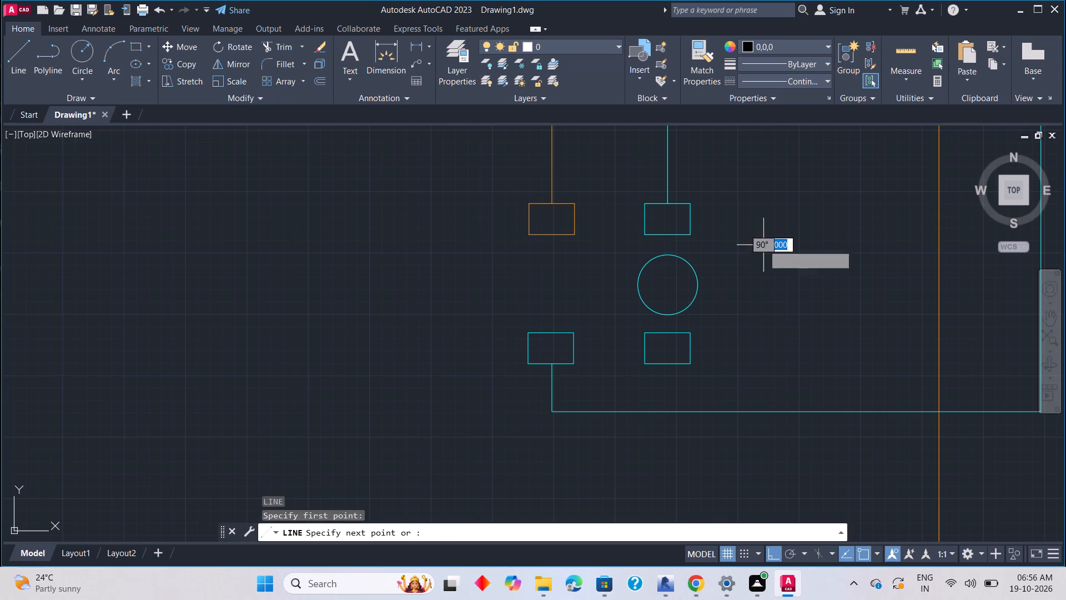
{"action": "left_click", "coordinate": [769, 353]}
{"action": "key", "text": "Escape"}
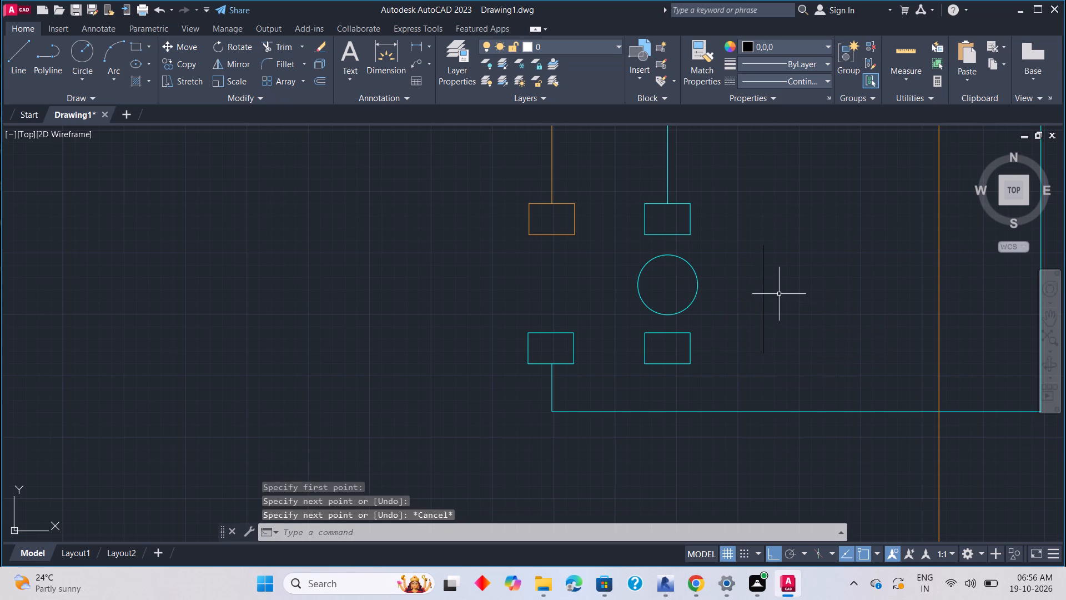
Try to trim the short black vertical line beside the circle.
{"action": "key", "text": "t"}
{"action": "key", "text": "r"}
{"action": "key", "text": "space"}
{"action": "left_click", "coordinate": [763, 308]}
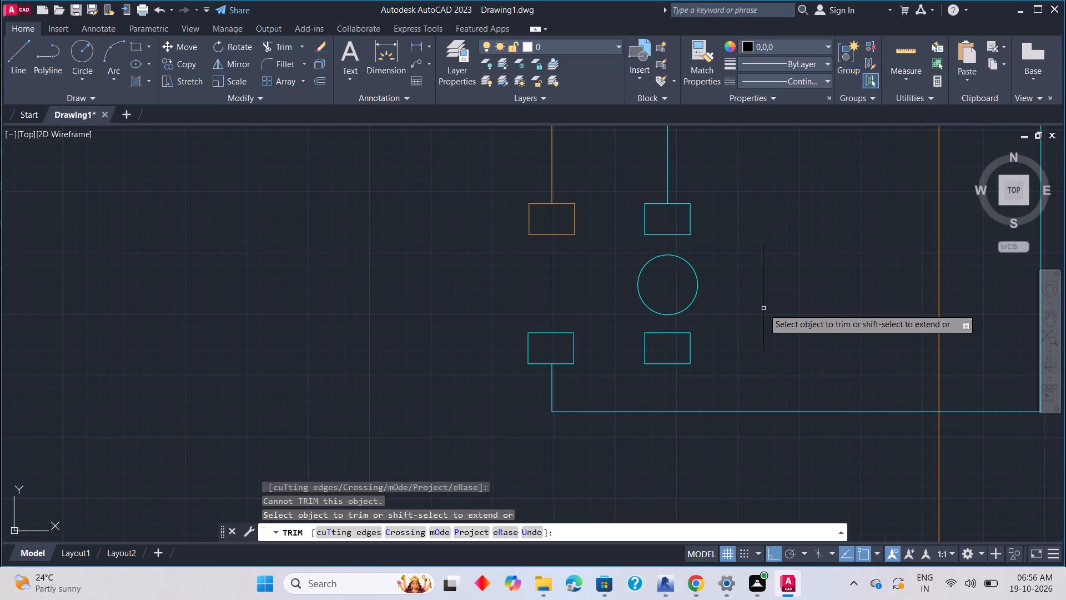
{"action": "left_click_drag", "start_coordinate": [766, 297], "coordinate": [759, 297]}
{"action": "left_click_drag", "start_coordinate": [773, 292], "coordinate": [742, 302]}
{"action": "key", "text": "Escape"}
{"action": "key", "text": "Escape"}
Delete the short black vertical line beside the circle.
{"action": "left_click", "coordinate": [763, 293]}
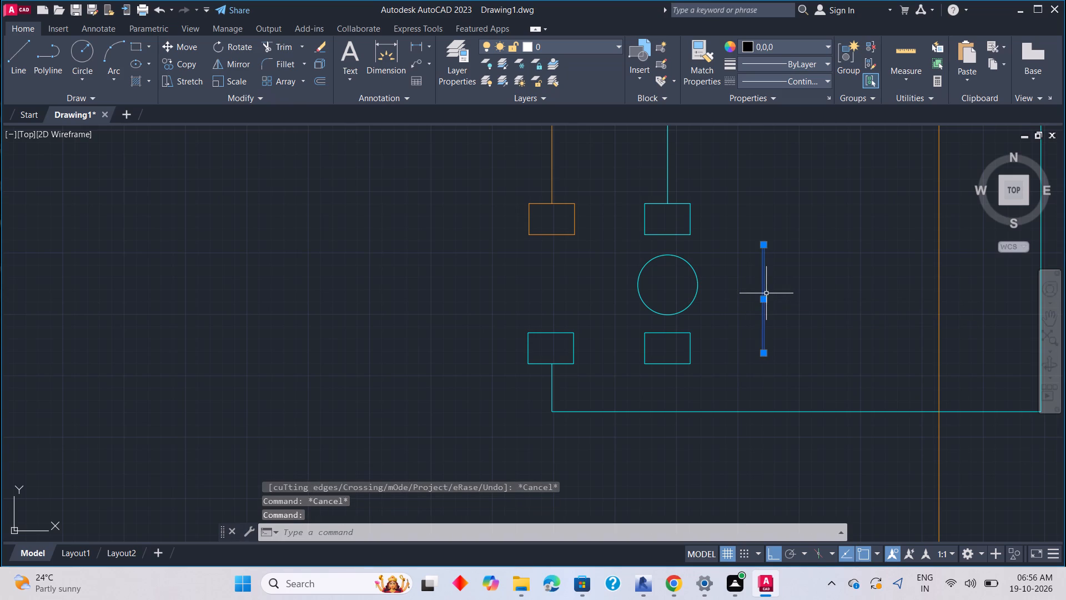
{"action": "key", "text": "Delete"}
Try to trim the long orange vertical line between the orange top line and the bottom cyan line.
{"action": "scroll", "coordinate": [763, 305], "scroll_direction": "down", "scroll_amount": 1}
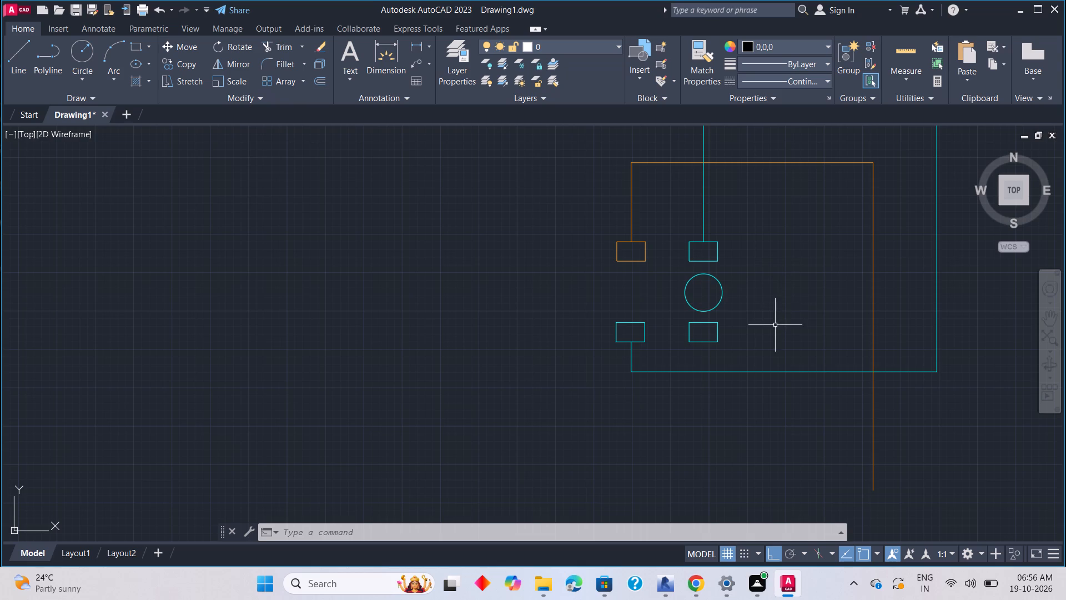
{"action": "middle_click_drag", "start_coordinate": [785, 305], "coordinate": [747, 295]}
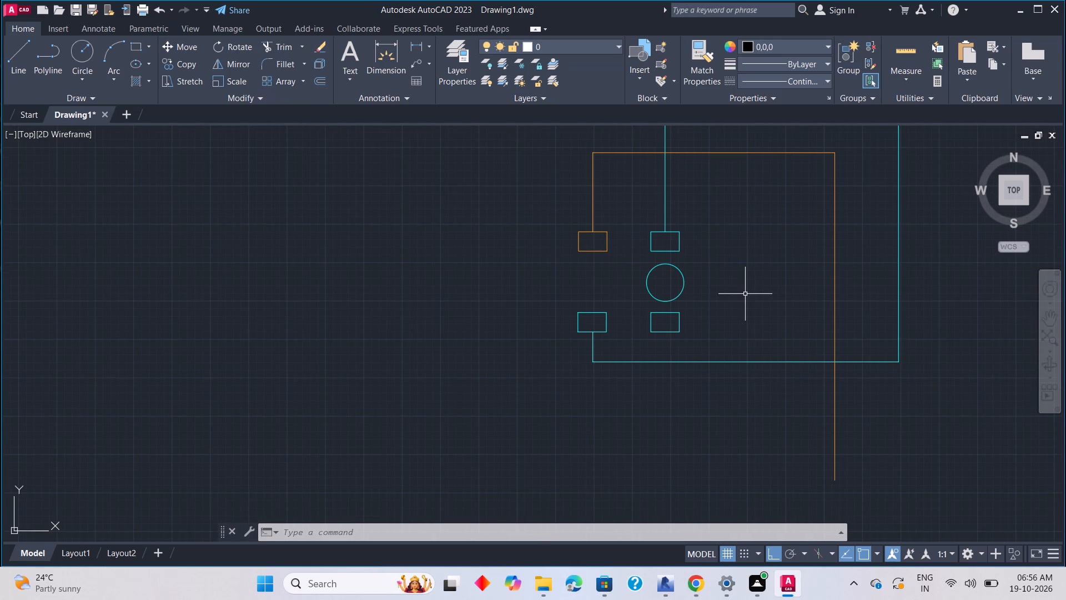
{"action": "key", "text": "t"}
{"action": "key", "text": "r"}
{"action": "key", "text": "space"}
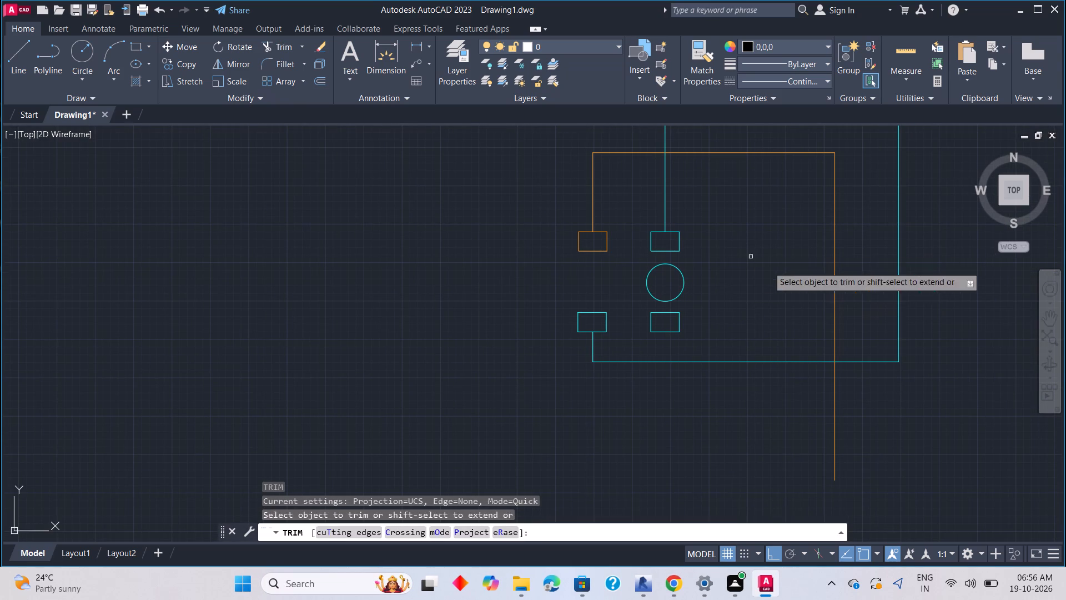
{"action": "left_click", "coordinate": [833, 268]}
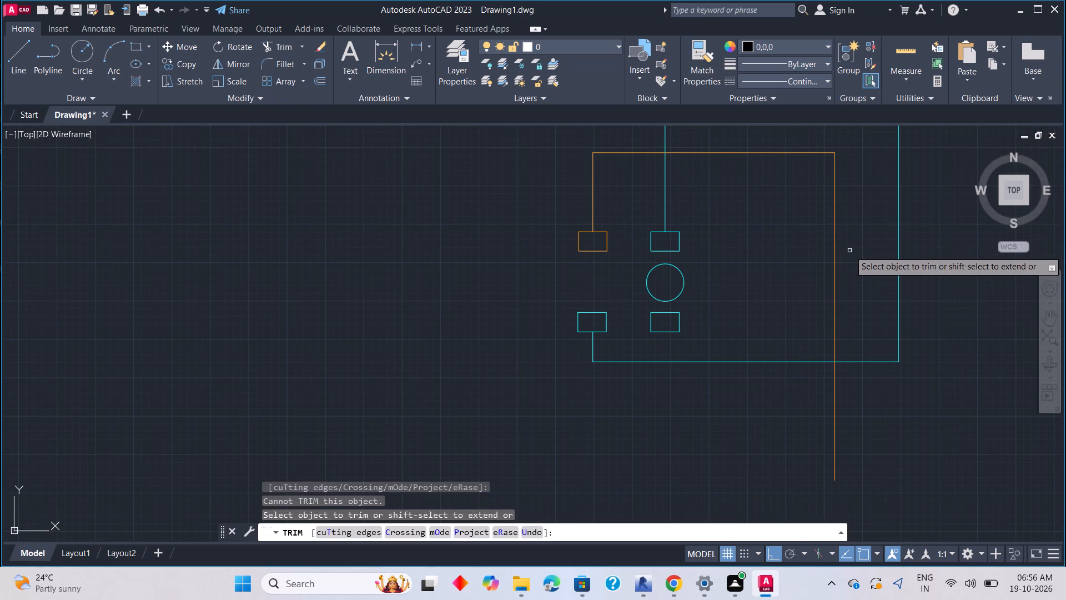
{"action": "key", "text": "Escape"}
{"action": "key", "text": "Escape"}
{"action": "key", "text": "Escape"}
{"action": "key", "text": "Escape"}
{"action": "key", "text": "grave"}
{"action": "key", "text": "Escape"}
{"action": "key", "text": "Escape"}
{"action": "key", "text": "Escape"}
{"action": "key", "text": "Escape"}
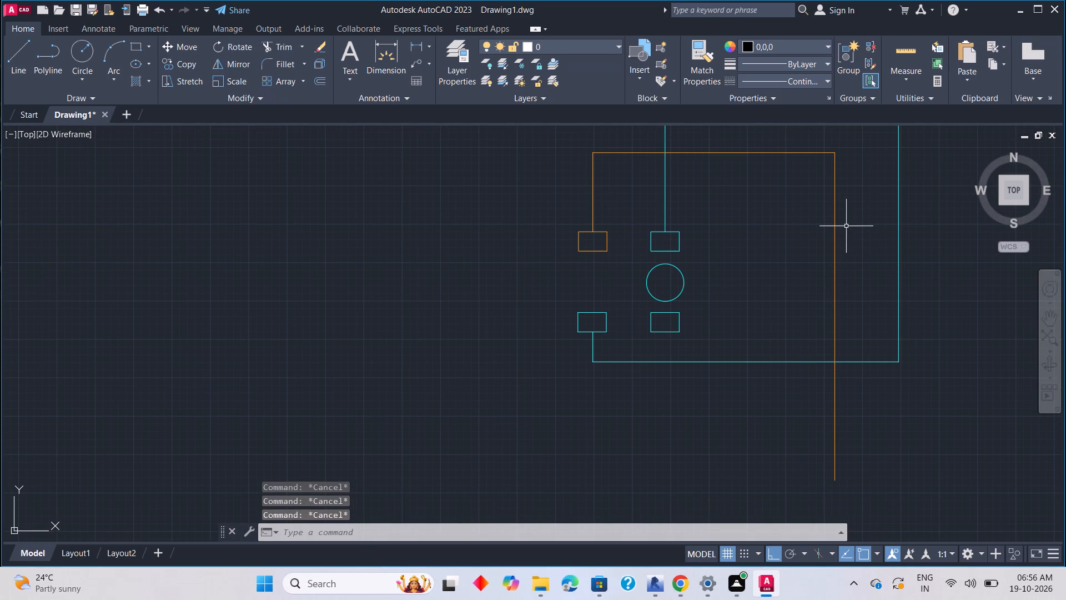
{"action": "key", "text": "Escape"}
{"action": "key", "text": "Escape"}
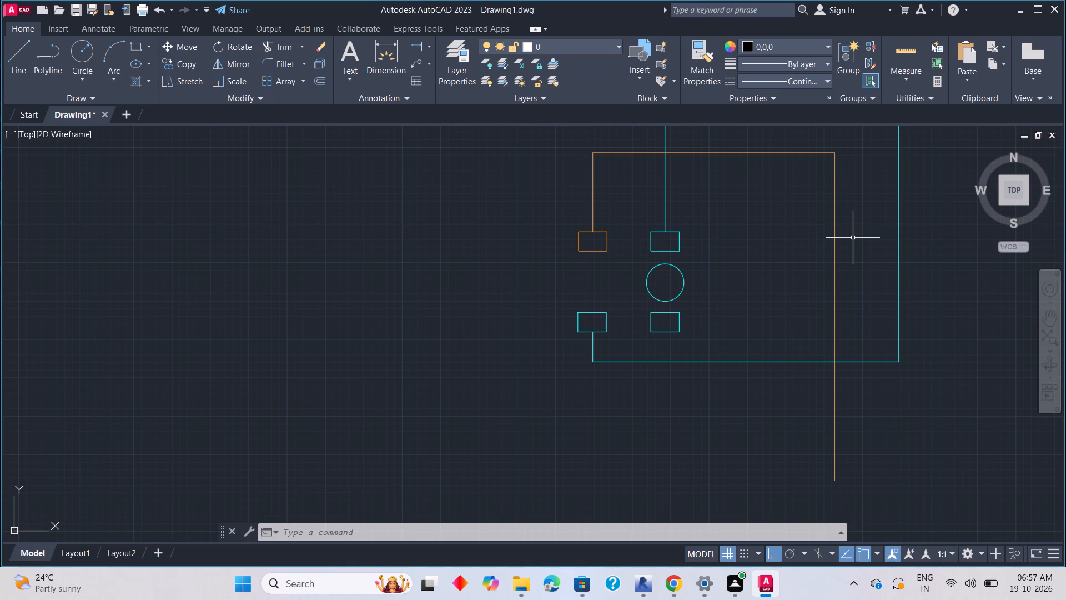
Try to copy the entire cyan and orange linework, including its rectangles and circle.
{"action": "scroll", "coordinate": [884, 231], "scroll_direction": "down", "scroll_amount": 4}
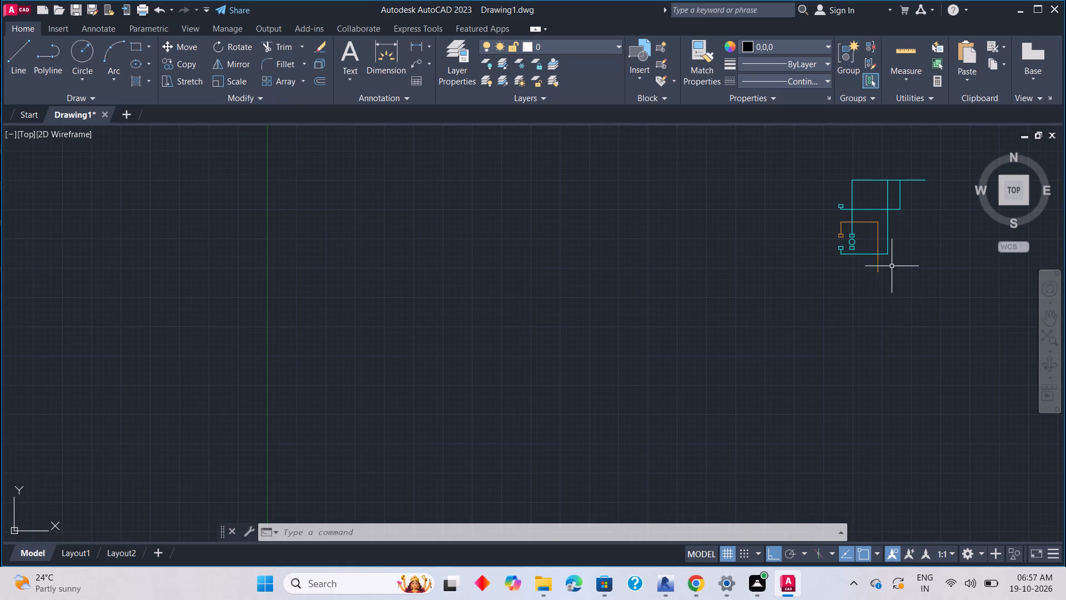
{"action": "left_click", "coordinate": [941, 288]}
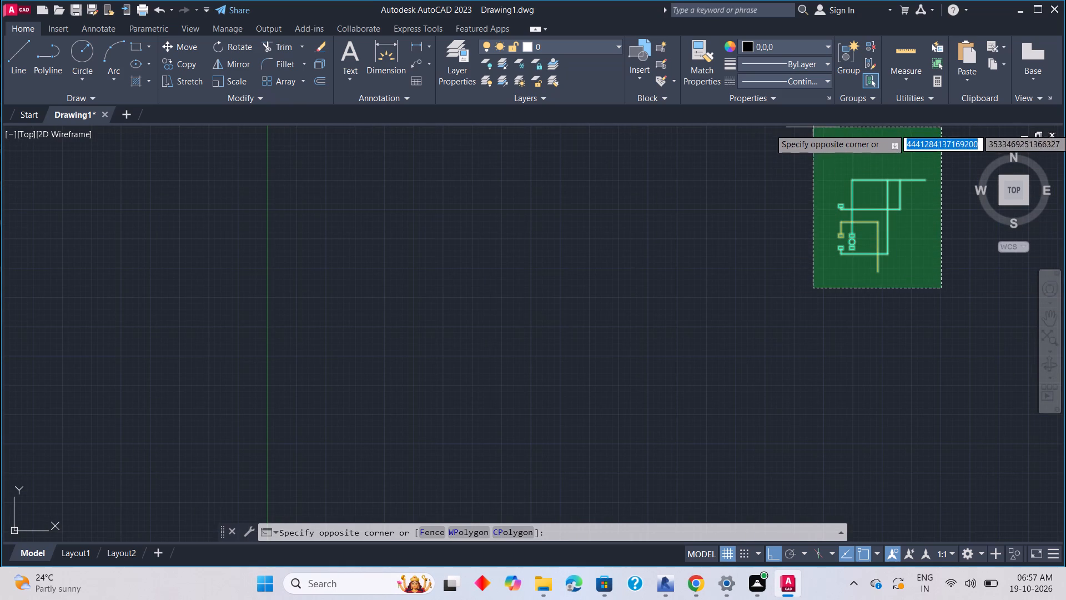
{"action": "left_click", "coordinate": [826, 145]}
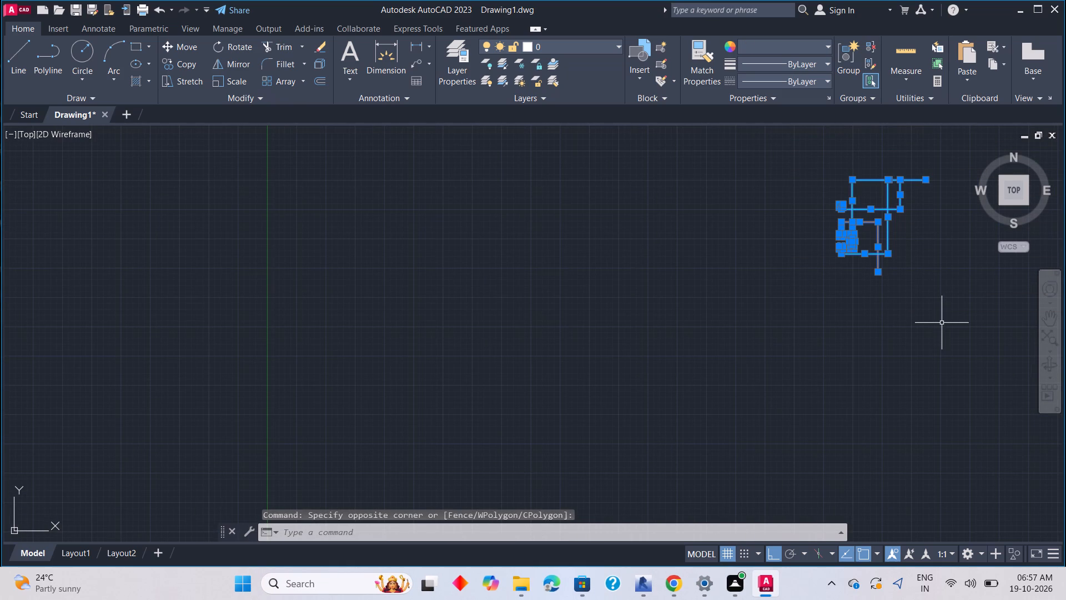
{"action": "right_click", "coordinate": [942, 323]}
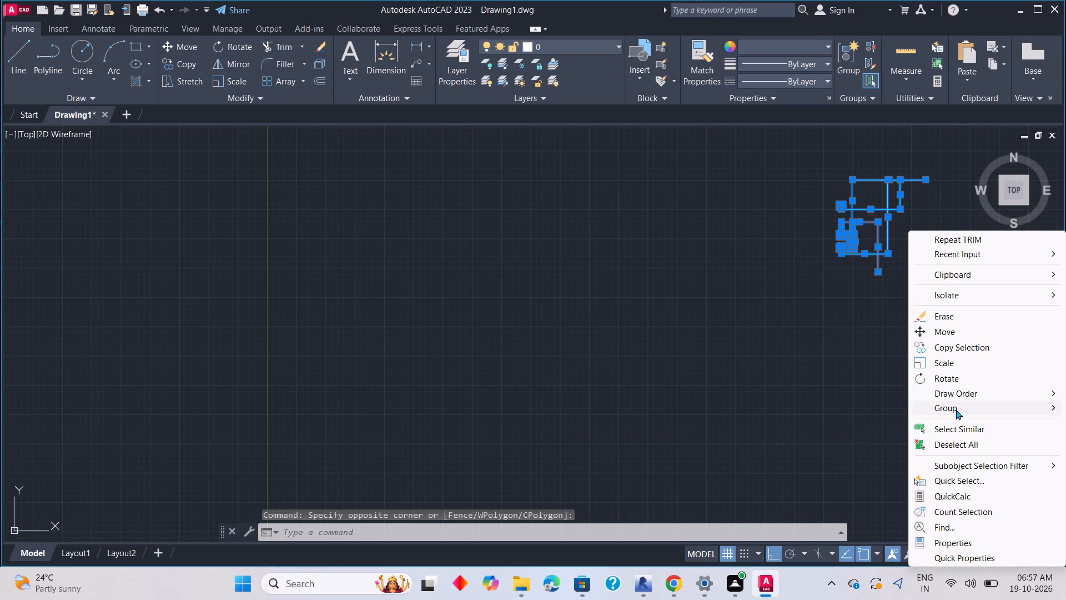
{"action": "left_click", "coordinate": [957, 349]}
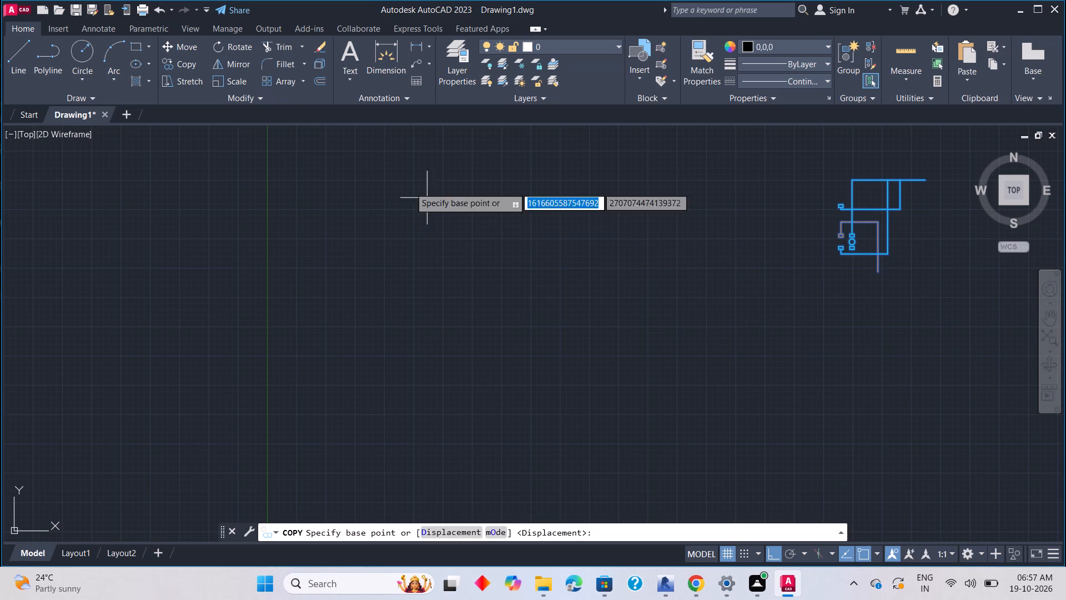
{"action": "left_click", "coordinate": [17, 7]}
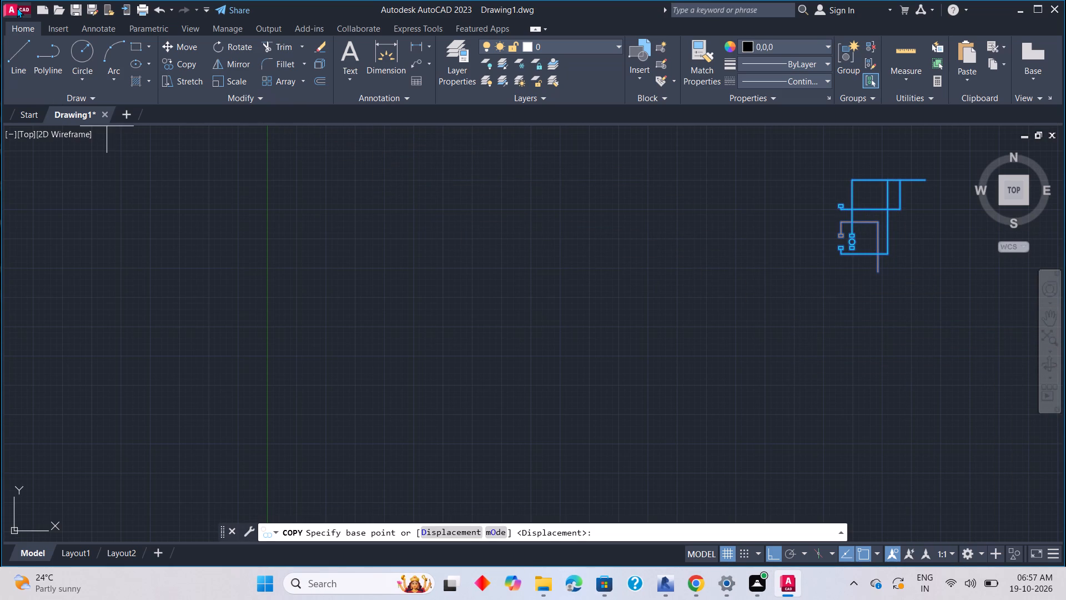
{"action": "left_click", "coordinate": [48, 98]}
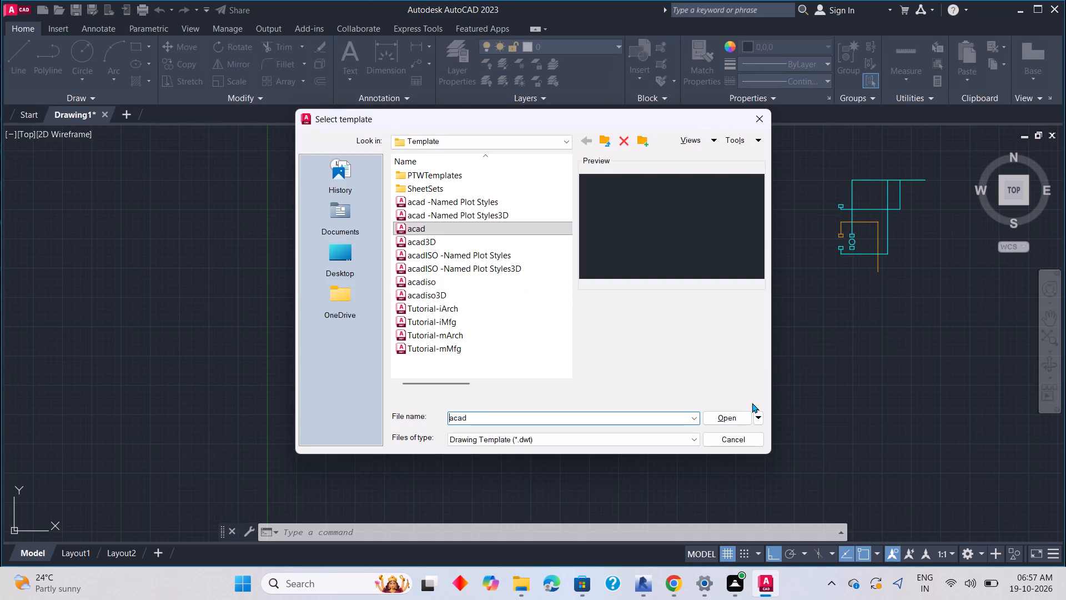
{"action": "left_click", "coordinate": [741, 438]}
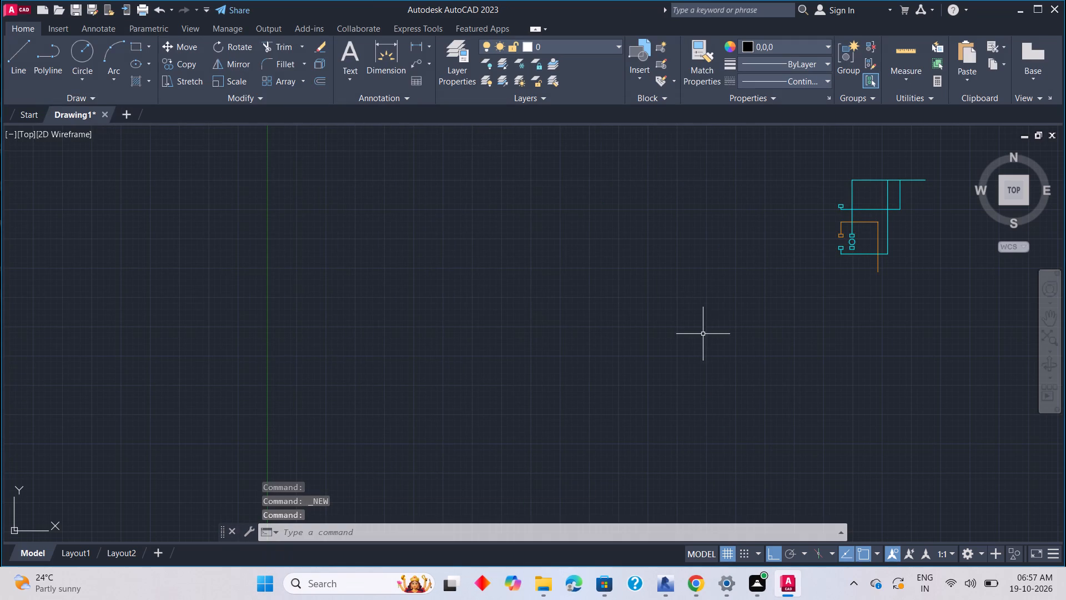
Create a new drawing from the acad template.
{"action": "left_click", "coordinate": [20, 12]}
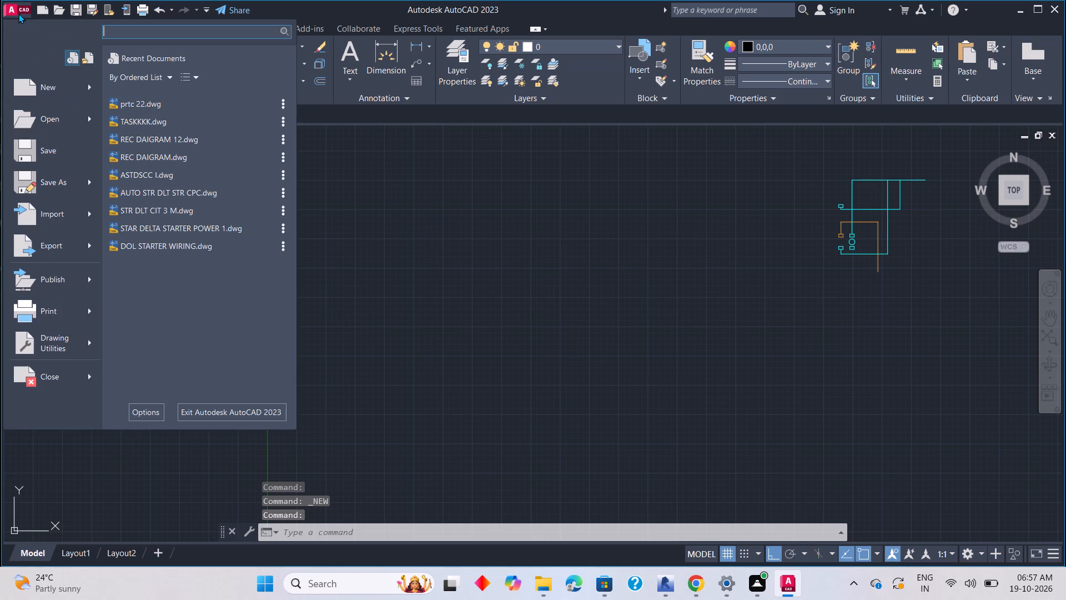
{"action": "left_click", "coordinate": [53, 91]}
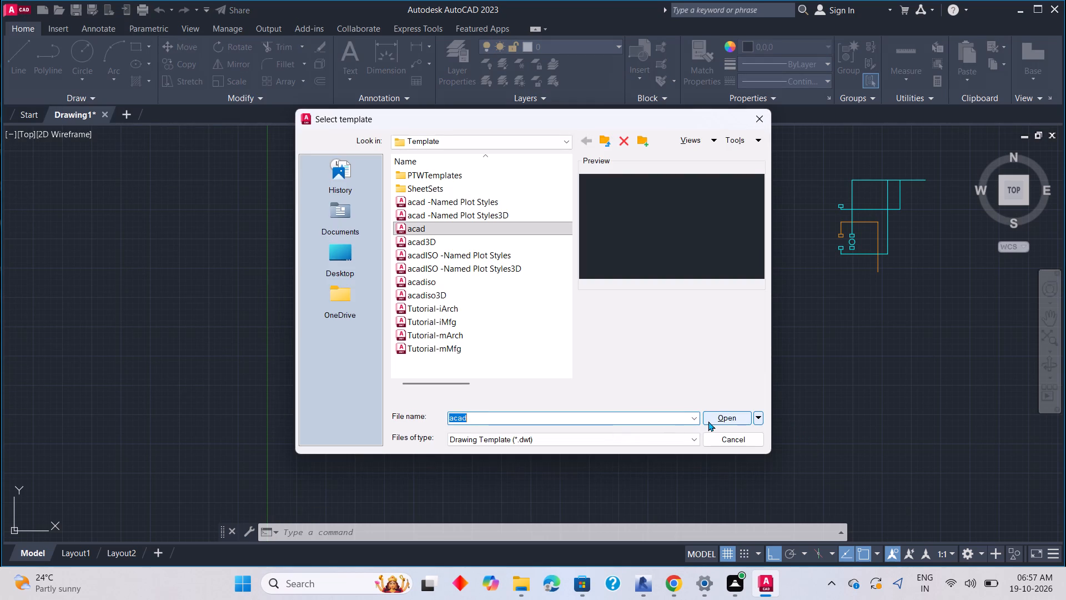
{"action": "left_click", "coordinate": [708, 421]}
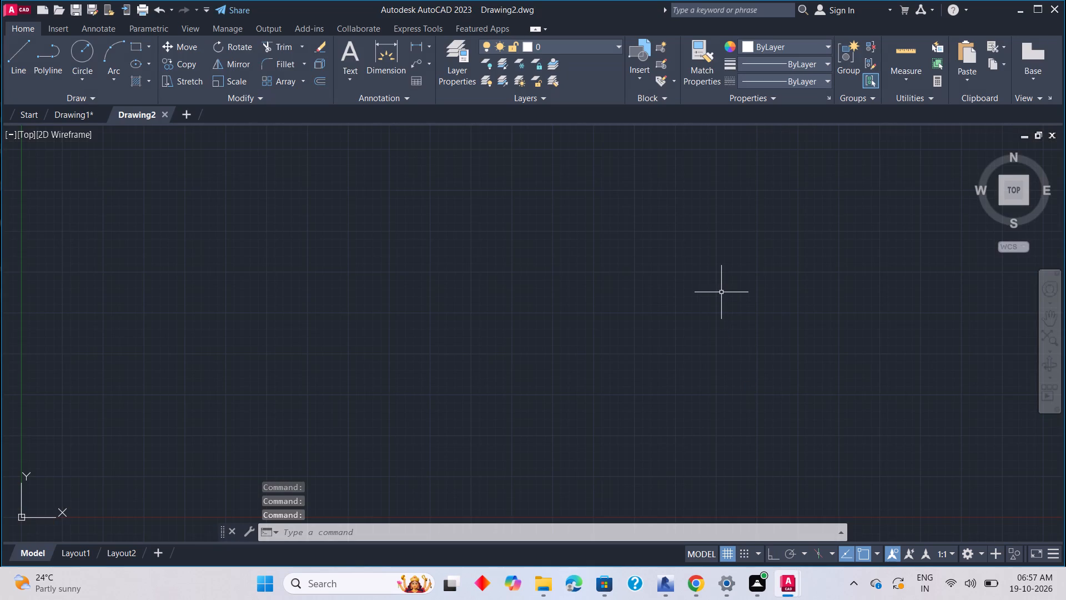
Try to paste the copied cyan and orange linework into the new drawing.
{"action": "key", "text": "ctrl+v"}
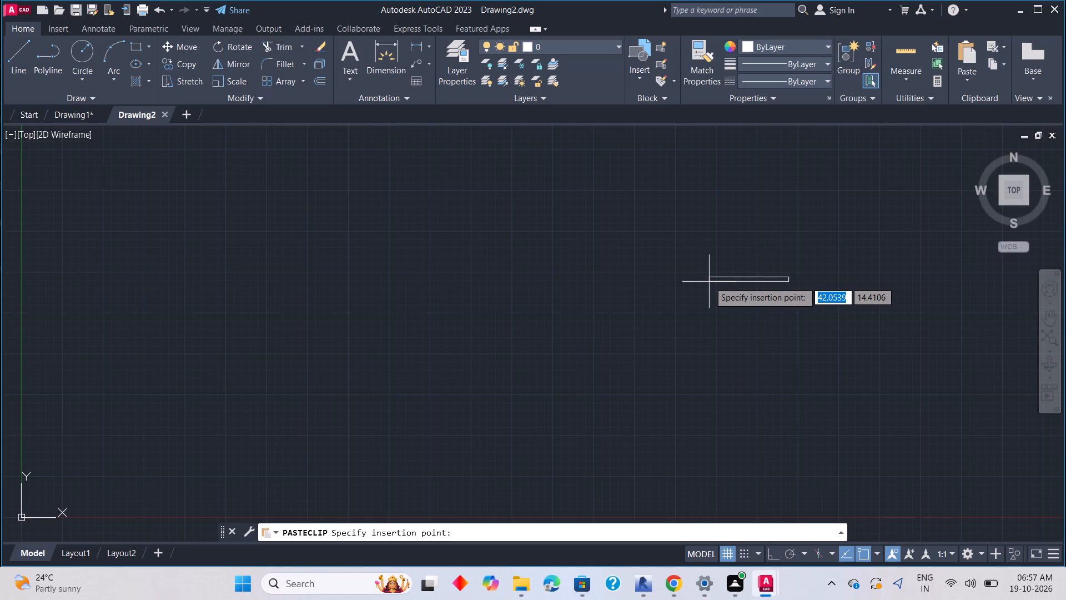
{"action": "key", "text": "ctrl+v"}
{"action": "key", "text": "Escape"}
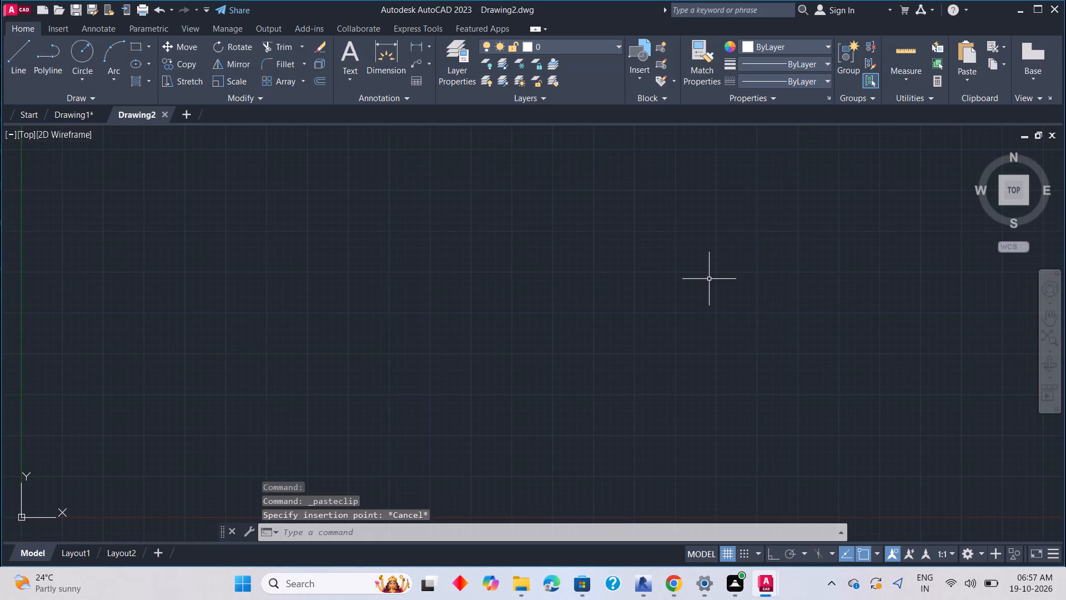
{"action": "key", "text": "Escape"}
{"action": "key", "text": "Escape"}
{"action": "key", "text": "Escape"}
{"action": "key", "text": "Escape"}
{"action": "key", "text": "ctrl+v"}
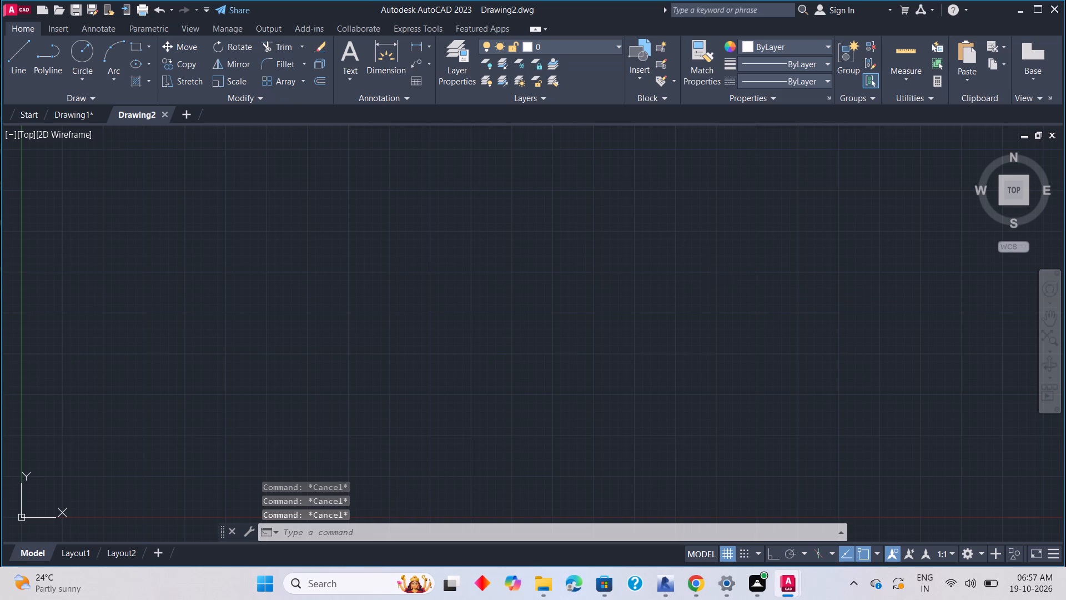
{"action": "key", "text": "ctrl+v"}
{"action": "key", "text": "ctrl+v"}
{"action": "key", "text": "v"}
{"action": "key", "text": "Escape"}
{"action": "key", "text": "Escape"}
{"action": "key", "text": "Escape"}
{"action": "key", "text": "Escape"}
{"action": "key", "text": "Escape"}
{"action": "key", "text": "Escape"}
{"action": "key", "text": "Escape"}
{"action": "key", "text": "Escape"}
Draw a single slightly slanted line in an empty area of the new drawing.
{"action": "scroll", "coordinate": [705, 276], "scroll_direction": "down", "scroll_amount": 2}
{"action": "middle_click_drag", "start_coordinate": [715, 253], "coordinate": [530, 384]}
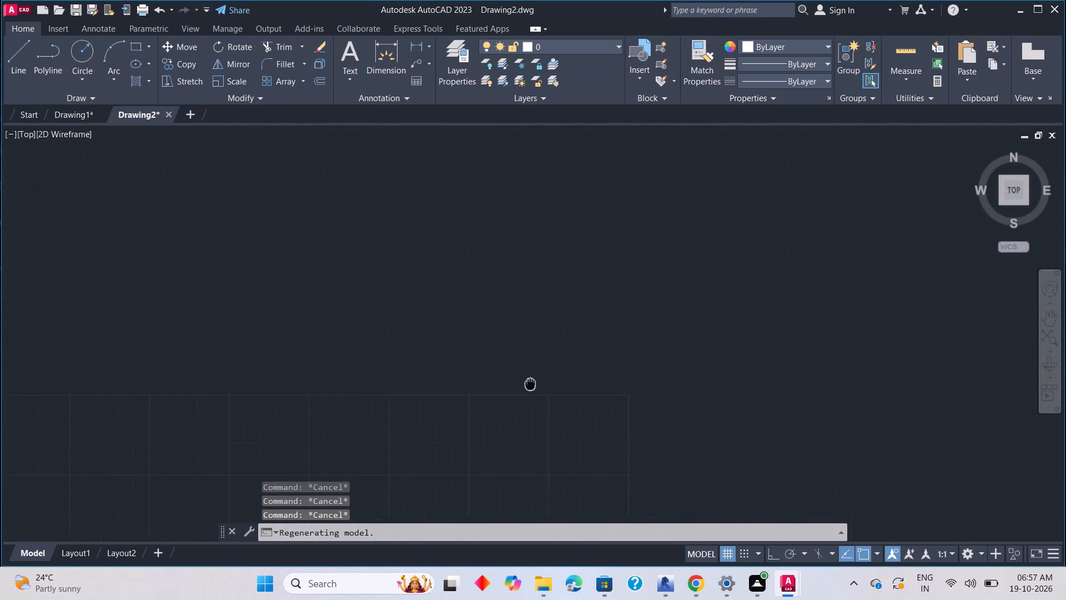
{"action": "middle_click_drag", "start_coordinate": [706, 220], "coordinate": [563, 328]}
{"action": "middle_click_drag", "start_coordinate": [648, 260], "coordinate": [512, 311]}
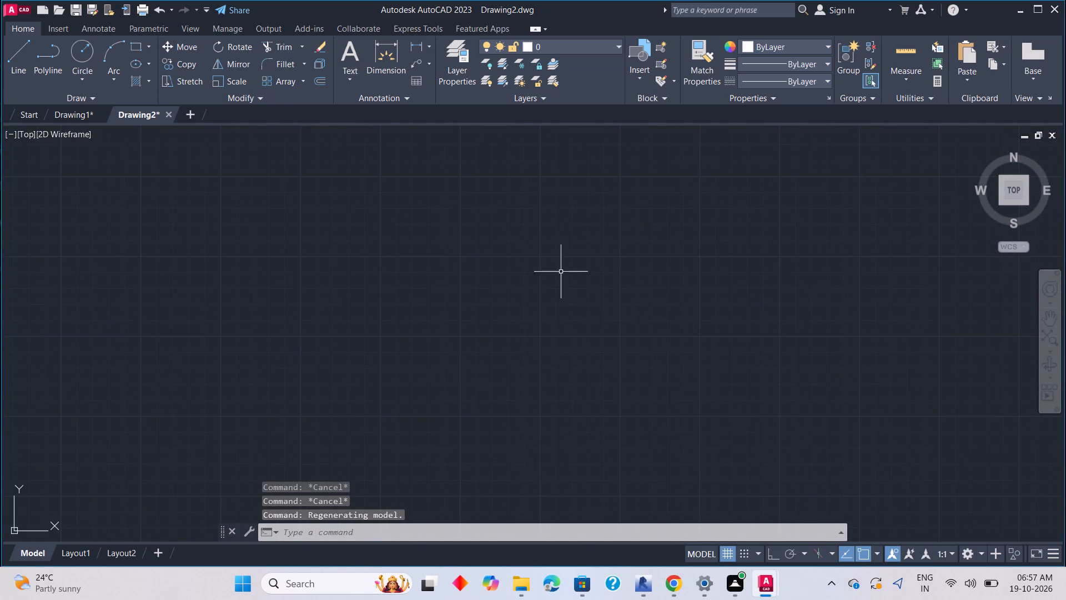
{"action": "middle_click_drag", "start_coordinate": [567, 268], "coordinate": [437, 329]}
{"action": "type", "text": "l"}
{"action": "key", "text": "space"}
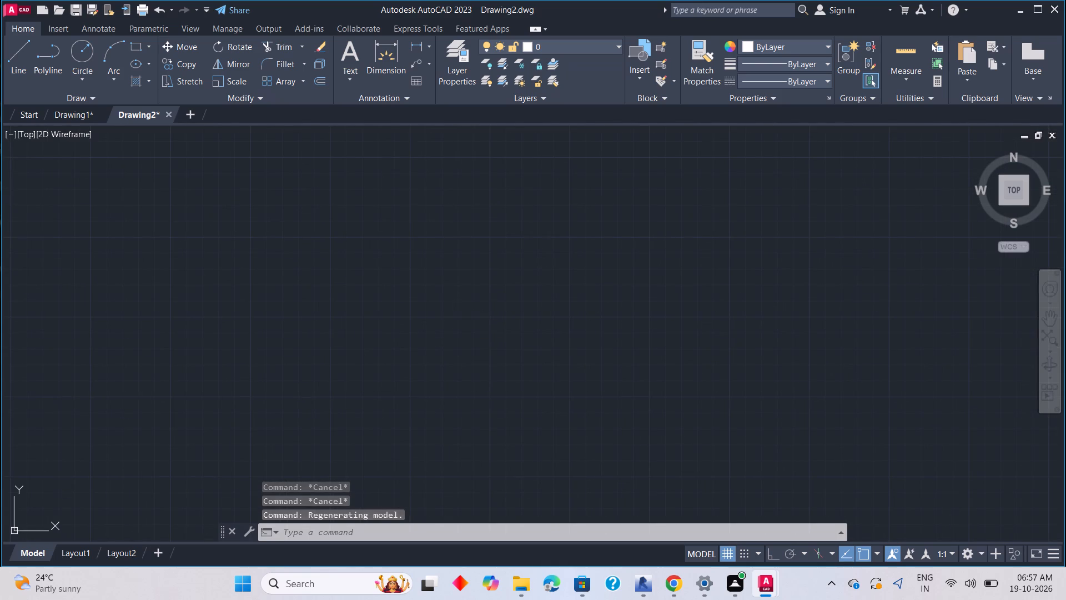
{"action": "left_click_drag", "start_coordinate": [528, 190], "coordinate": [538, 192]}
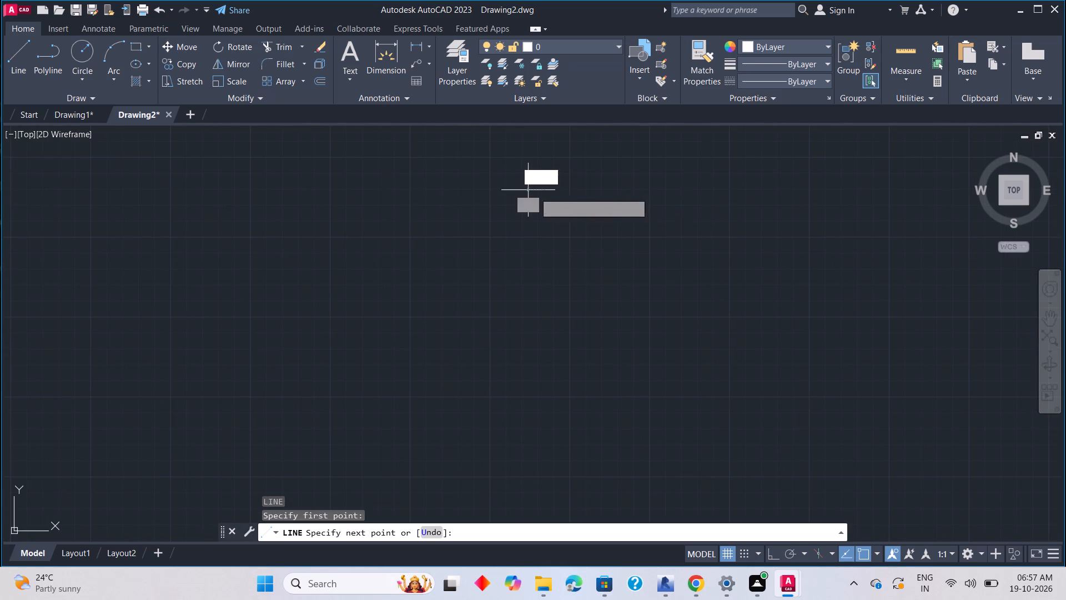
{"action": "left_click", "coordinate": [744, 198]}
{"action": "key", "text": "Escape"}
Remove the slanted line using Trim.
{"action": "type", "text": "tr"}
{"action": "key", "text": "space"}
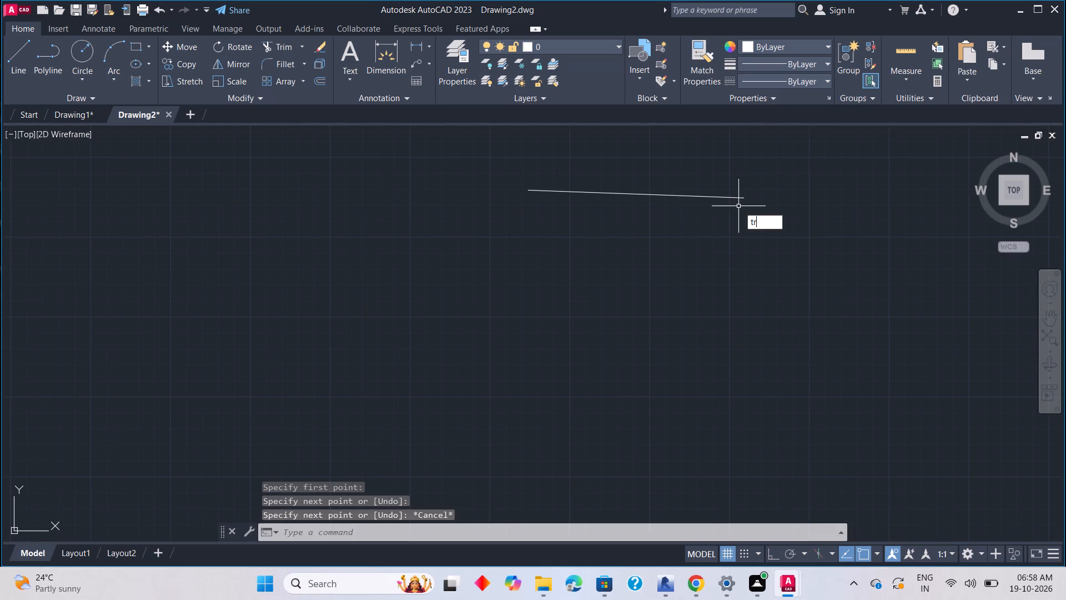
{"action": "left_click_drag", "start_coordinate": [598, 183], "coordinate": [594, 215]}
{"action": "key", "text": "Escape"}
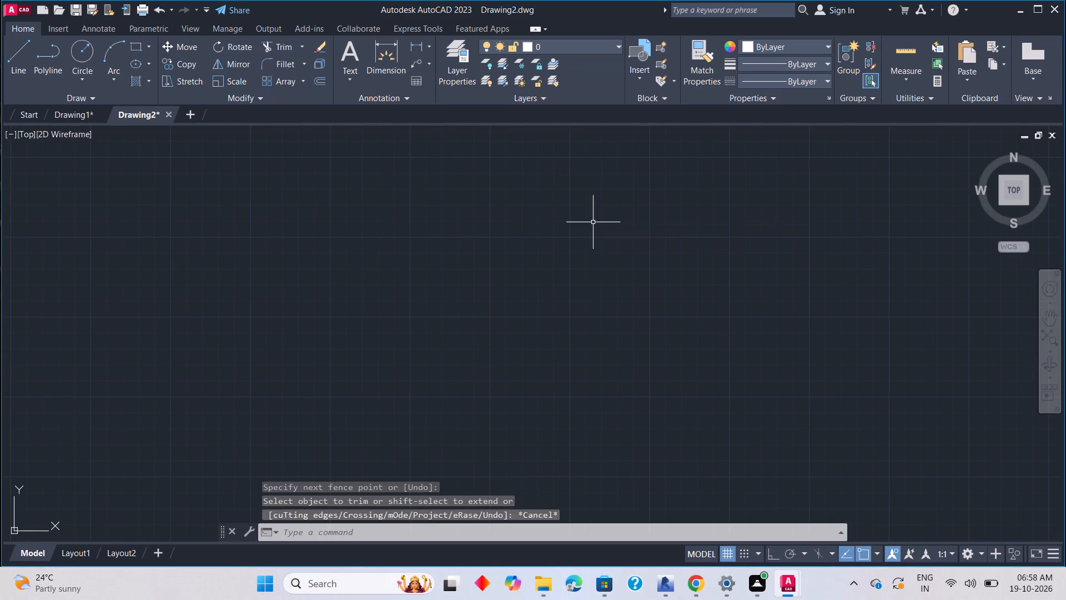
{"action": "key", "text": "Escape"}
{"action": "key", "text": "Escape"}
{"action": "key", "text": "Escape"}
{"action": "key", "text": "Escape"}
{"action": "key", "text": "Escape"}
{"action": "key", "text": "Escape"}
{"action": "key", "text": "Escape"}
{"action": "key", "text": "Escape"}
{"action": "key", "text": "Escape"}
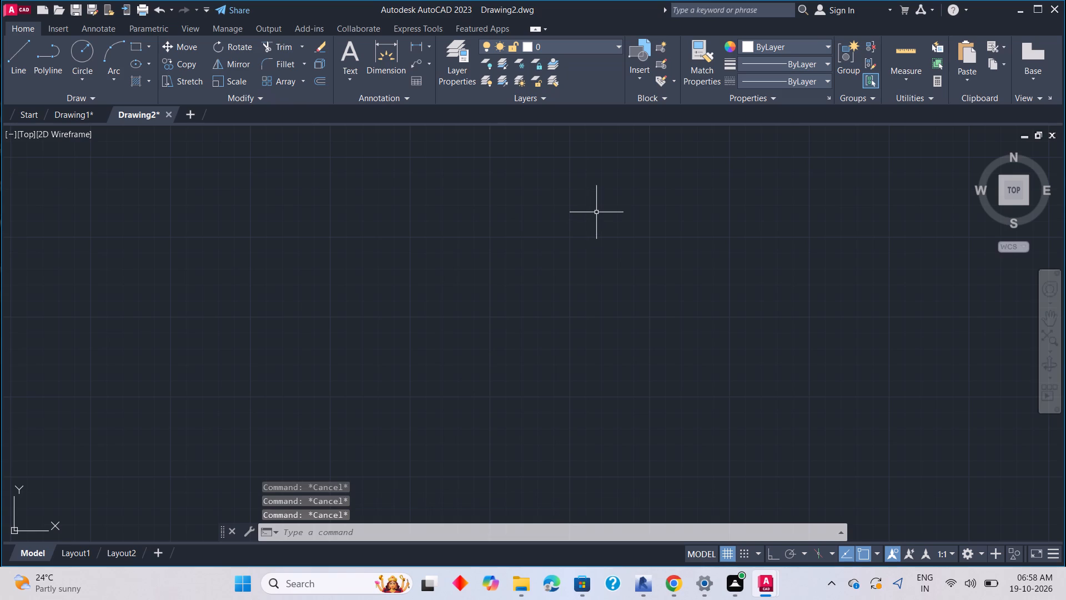
Set the current object colour to Cyan.
{"action": "key", "text": "l"}
{"action": "key", "text": "space"}
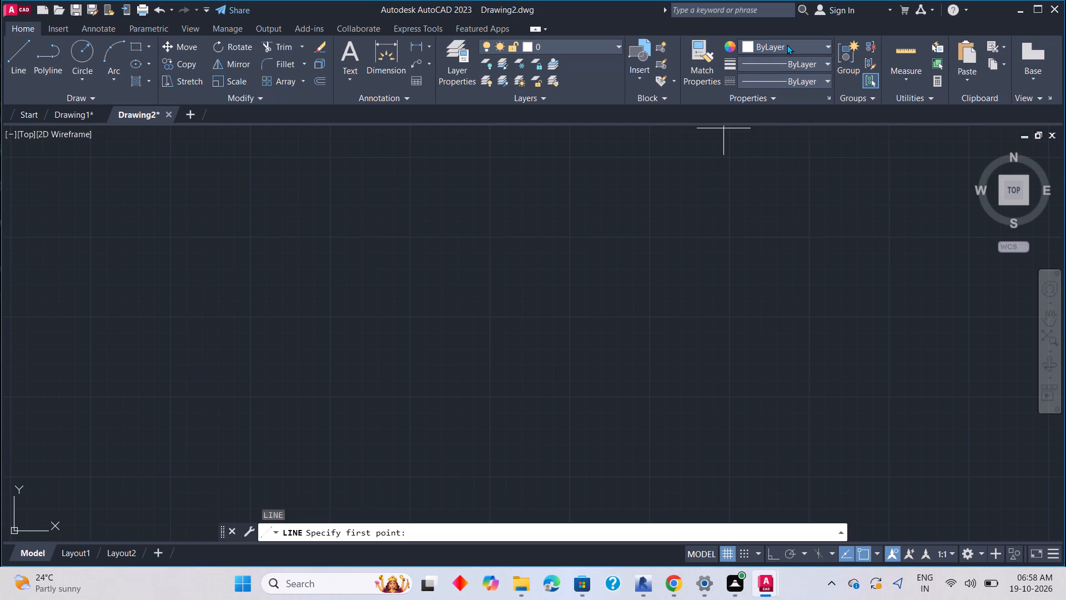
{"action": "left_click", "coordinate": [787, 44]}
{"action": "left_click", "coordinate": [793, 179]}
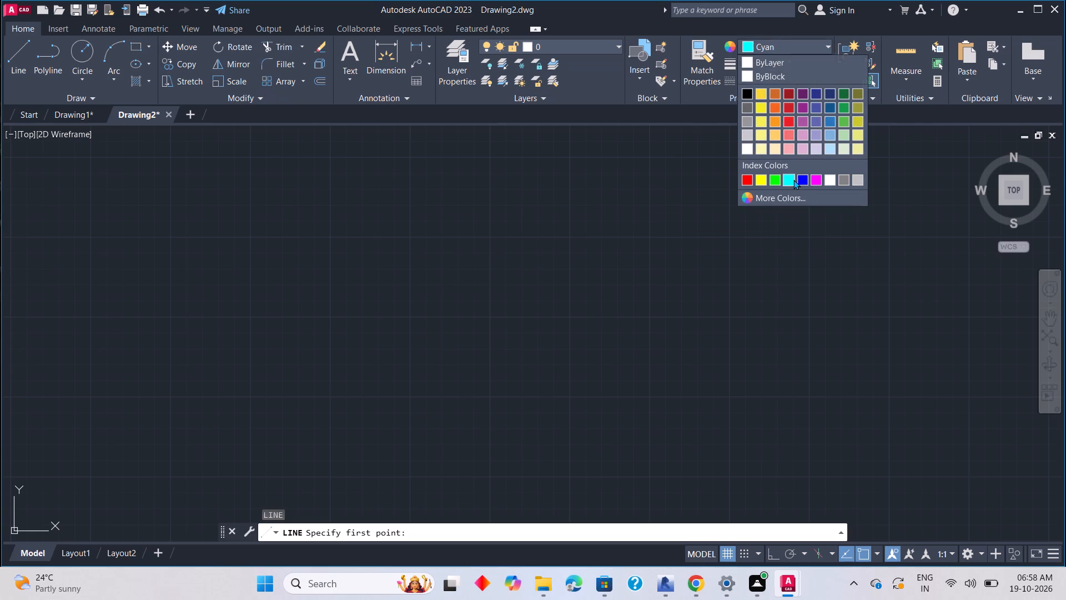
Turn on Ortho mode so lines are constrained to horizontal and vertical.
{"action": "scroll", "coordinate": [705, 197], "scroll_direction": "down", "scroll_amount": 6}
{"action": "middle_click_drag", "start_coordinate": [721, 181], "coordinate": [511, 350]}
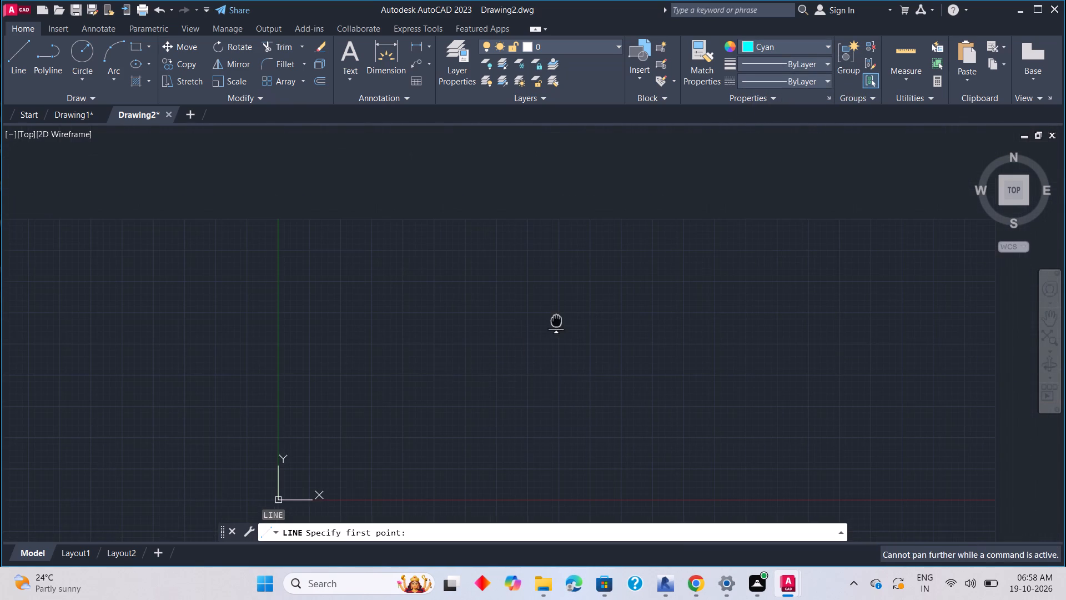
{"action": "middle_click_drag", "start_coordinate": [511, 350], "coordinate": [440, 381]}
{"action": "middle_click_drag", "start_coordinate": [793, 244], "coordinate": [268, 367]}
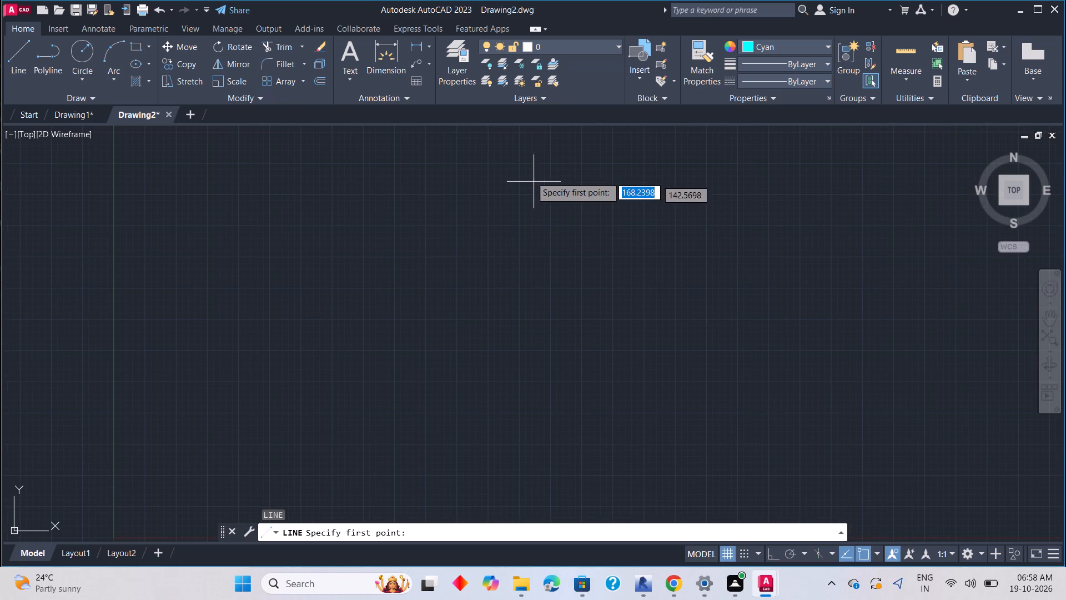
{"action": "left_click", "coordinate": [518, 162]}
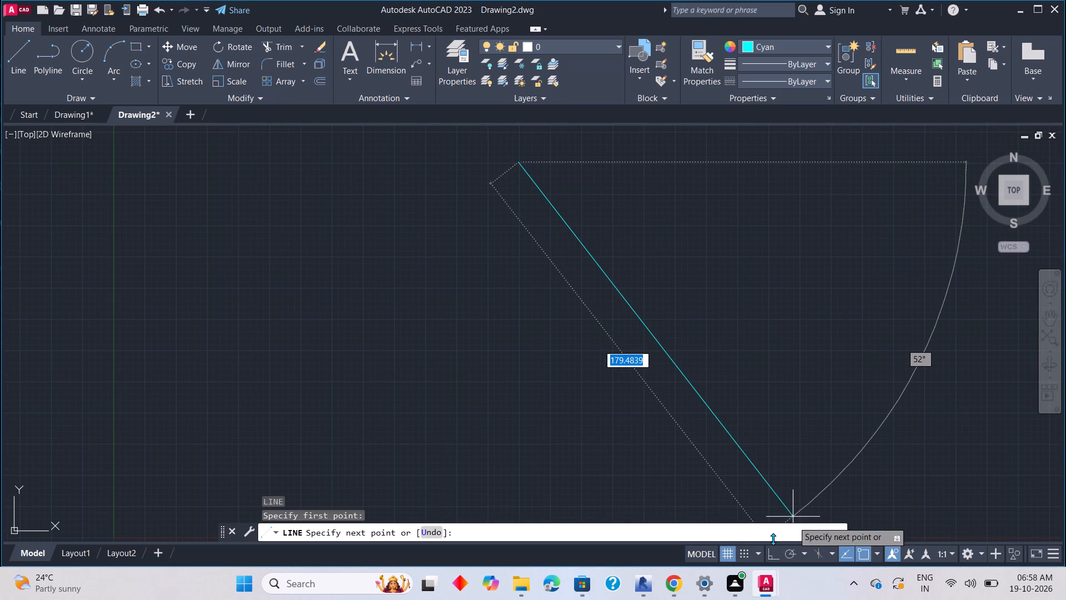
{"action": "left_click_drag", "start_coordinate": [773, 558], "coordinate": [770, 549]}
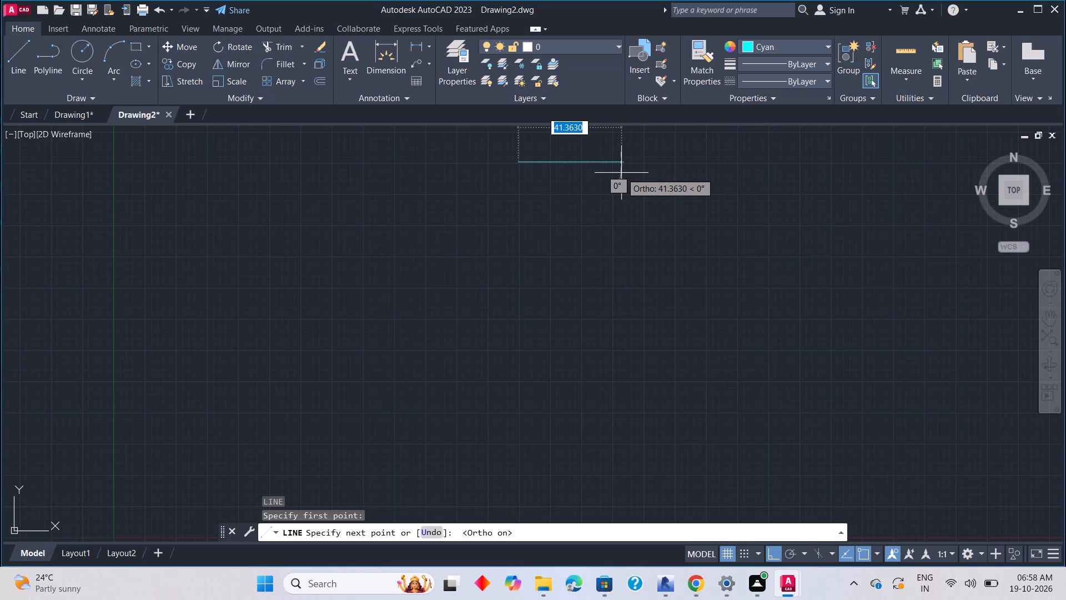
{"action": "key", "text": "Escape"}
{"action": "key", "text": "l"}
{"action": "type", "text": "og"}
{"action": "key", "text": "space"}
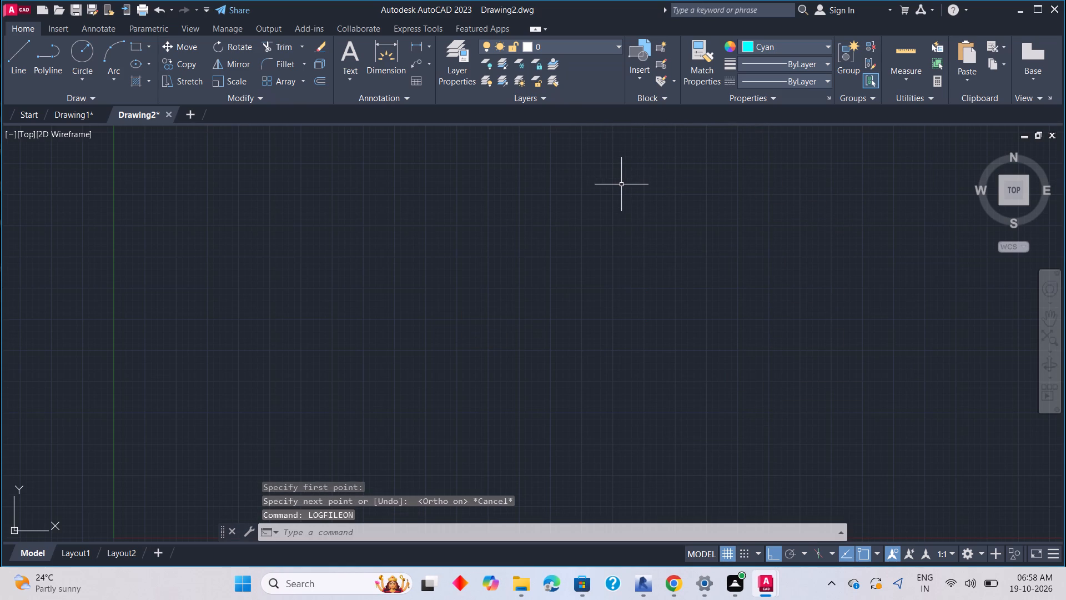
Draw a short horizontal cyan line above and to the right of the origin.
{"action": "key", "text": "l"}
{"action": "key", "text": "space"}
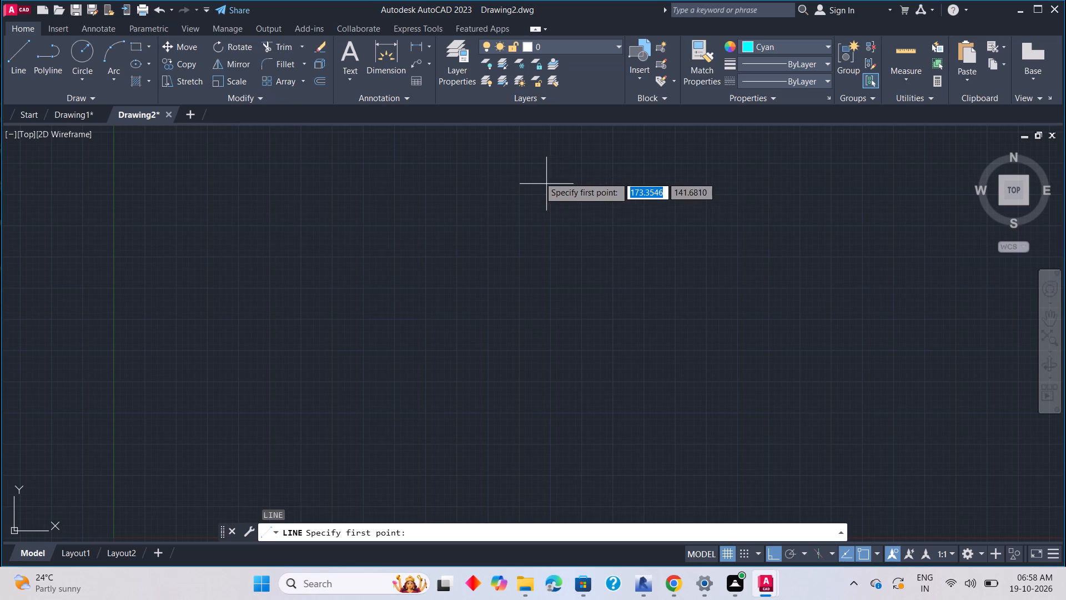
{"action": "left_click", "coordinate": [522, 161]}
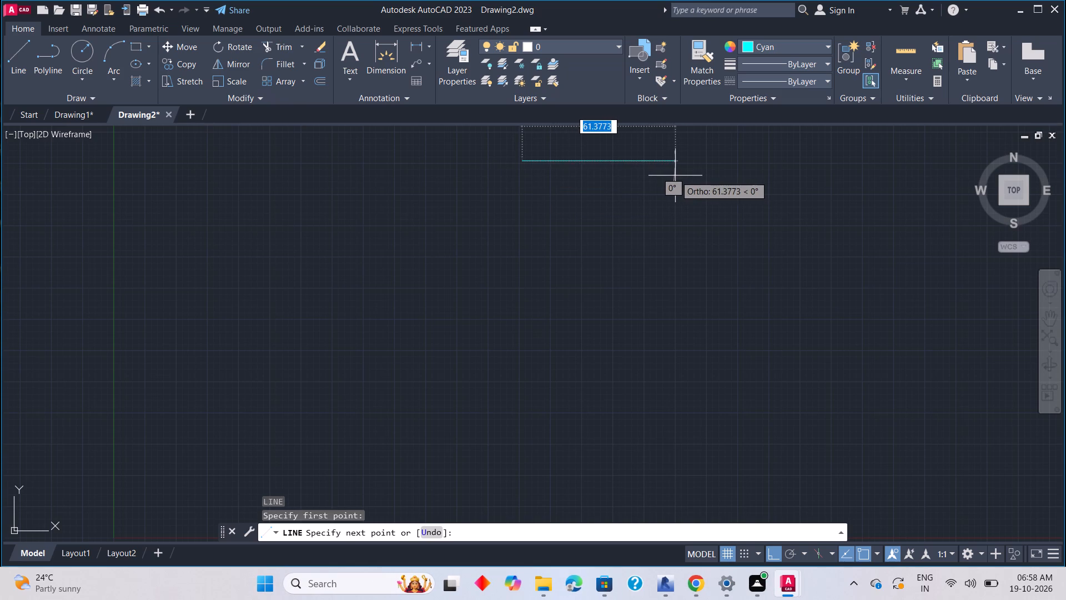
{"action": "left_click", "coordinate": [626, 174]}
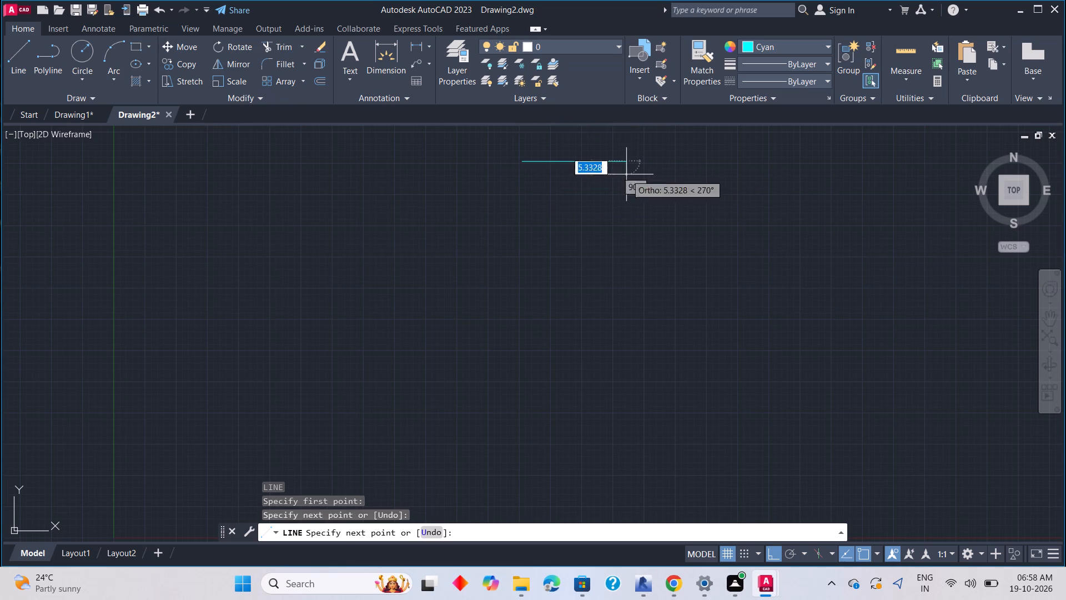
{"action": "key", "text": "Escape"}
Move the cyan line about 1045 units at about 44°, away from the origin, with Ortho mode off.
{"action": "scroll", "coordinate": [631, 181], "scroll_direction": "down", "scroll_amount": 2}
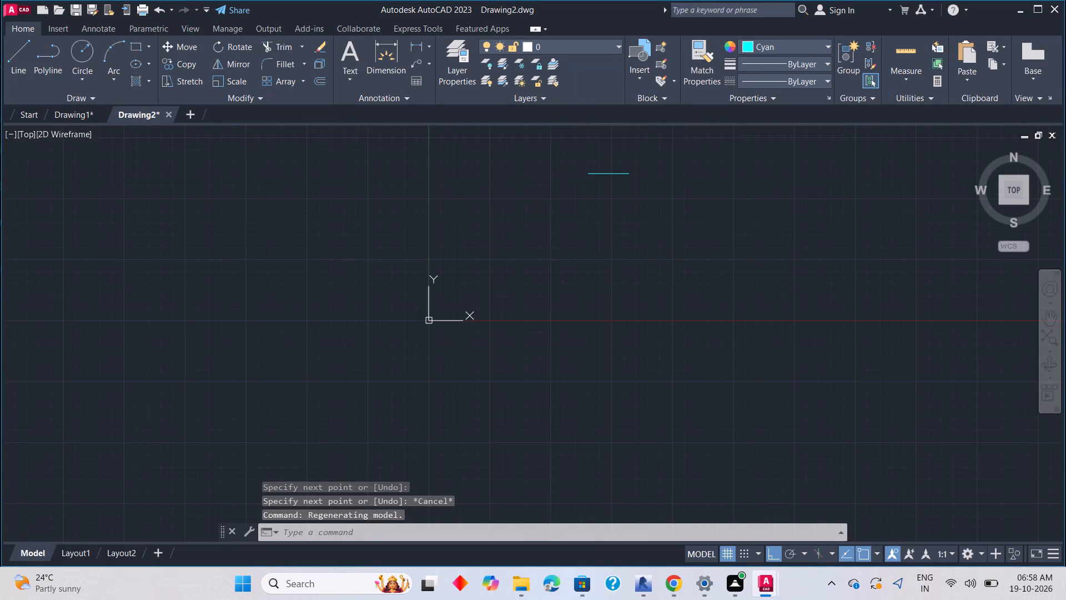
{"action": "middle_click_drag", "start_coordinate": [631, 181], "coordinate": [578, 306]}
{"action": "scroll", "coordinate": [581, 298], "scroll_direction": "down", "scroll_amount": 3}
{"action": "scroll", "coordinate": [578, 308], "scroll_direction": "up", "scroll_amount": 2}
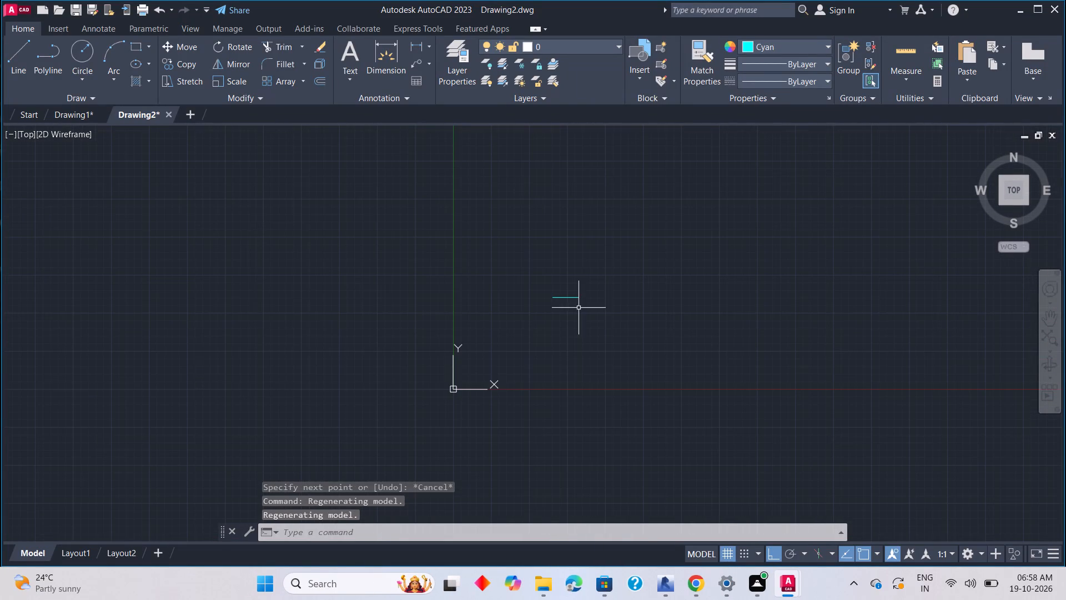
{"action": "left_click", "coordinate": [575, 298]}
{"action": "right_click", "coordinate": [604, 296]}
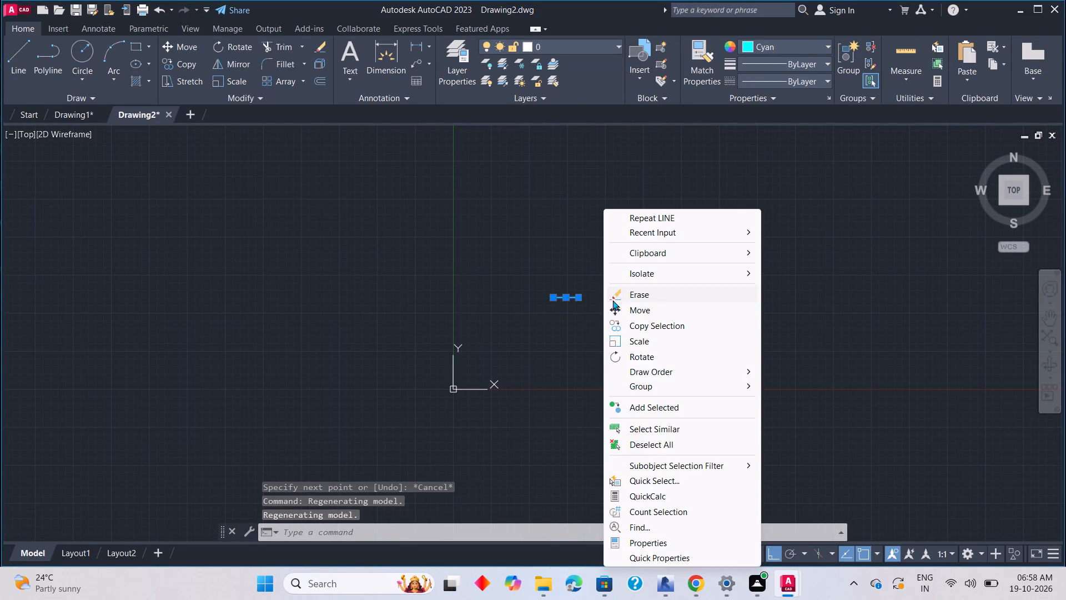
{"action": "left_click", "coordinate": [641, 312]}
{"action": "left_click_drag", "start_coordinate": [563, 297], "coordinate": [578, 288]}
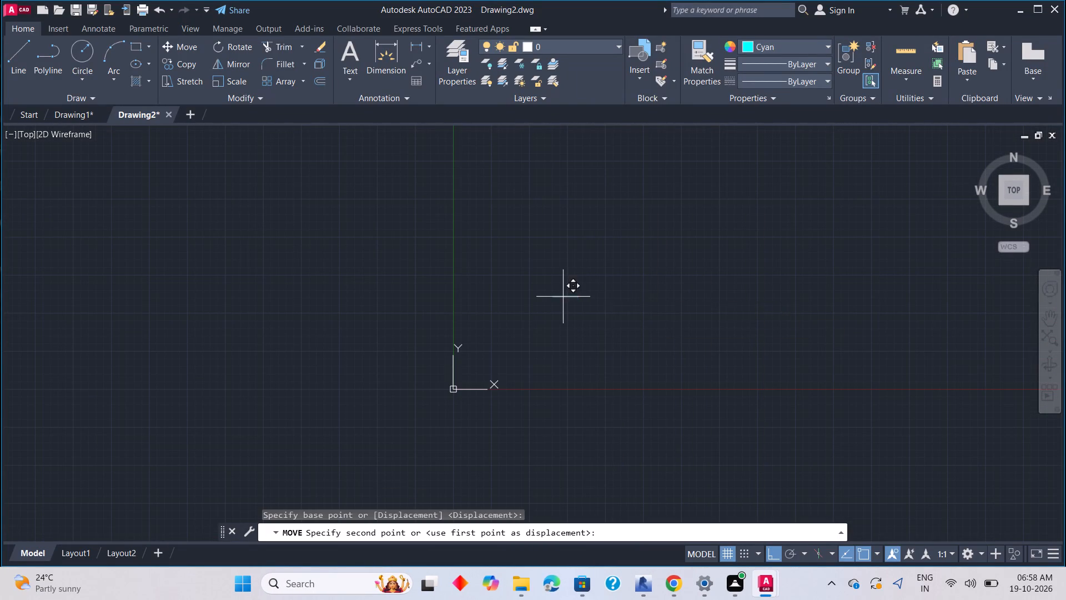
{"action": "middle_click_drag", "start_coordinate": [713, 169], "coordinate": [540, 312]}
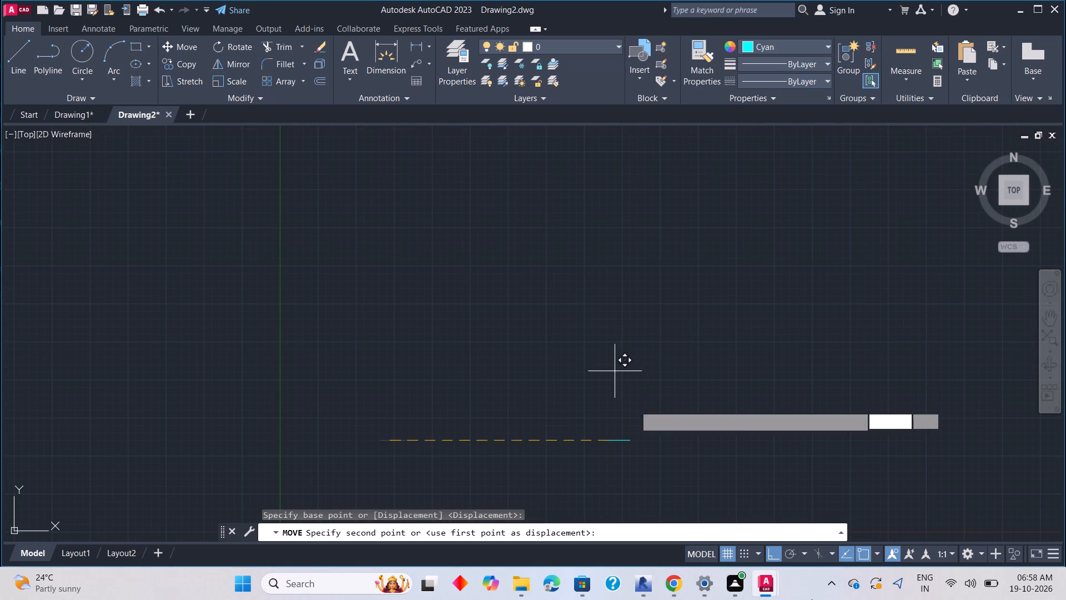
{"action": "left_click", "coordinate": [771, 556]}
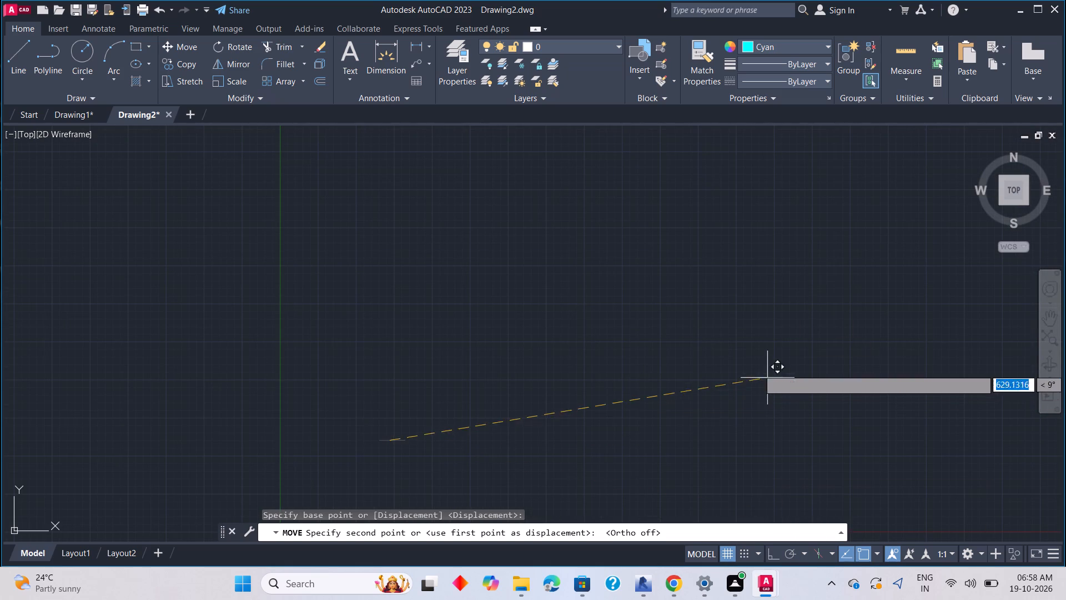
{"action": "middle_click_drag", "start_coordinate": [720, 127], "coordinate": [512, 287]}
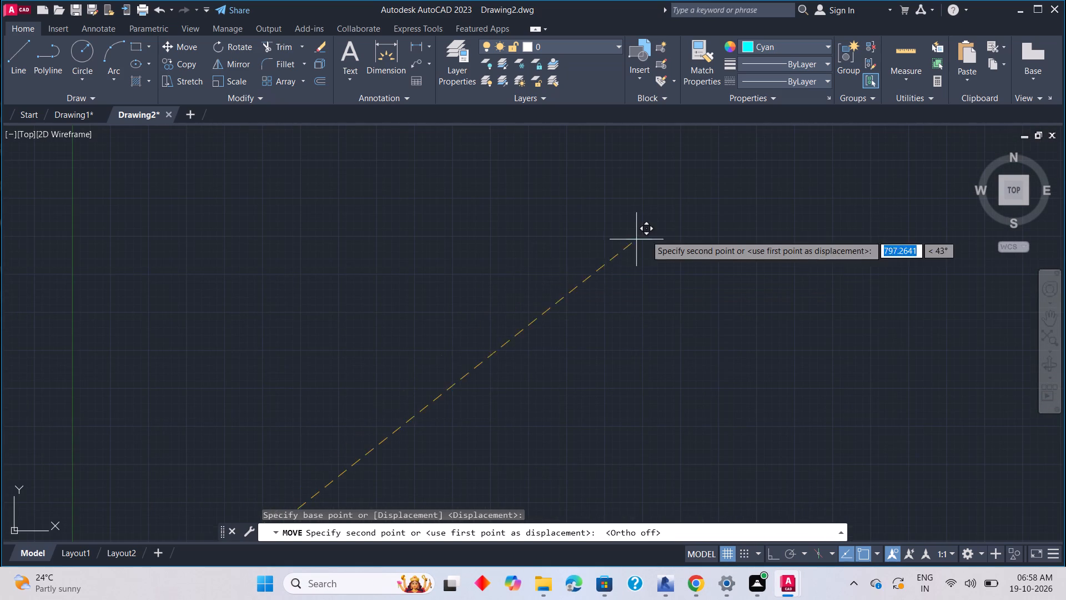
{"action": "left_click", "coordinate": [637, 159]}
{"action": "key", "text": "Escape"}
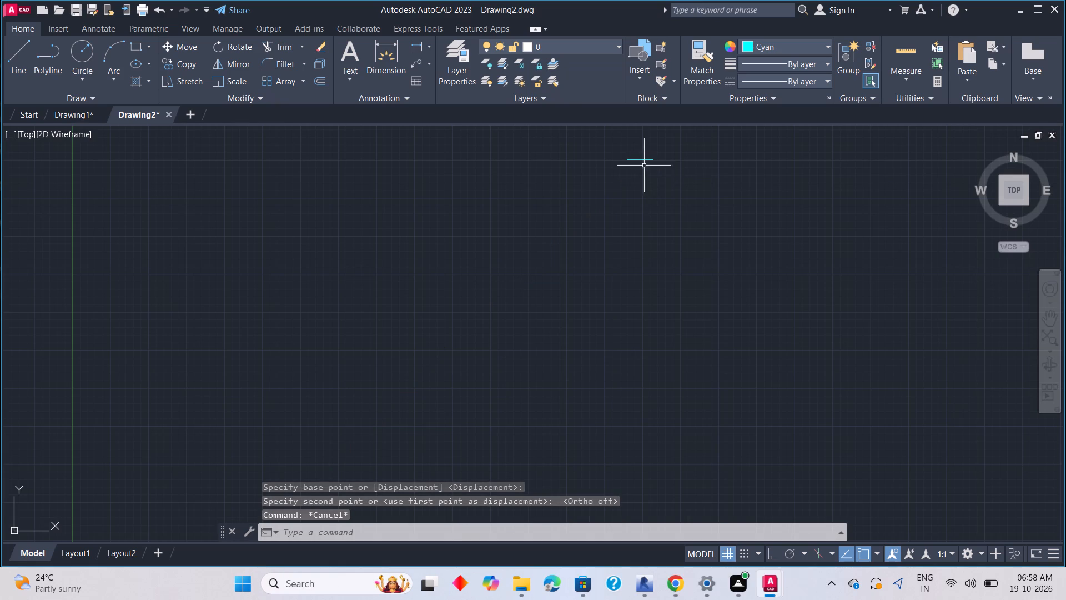
Draw a short vertical cyan line straight down from the horizontal line's left endpoint, with Ortho mode on.
{"action": "scroll", "coordinate": [641, 164], "scroll_direction": "up", "scroll_amount": 2}
{"action": "middle_click_drag", "start_coordinate": [639, 162], "coordinate": [617, 262]}
{"action": "scroll", "coordinate": [599, 253], "scroll_direction": "up", "scroll_amount": 2}
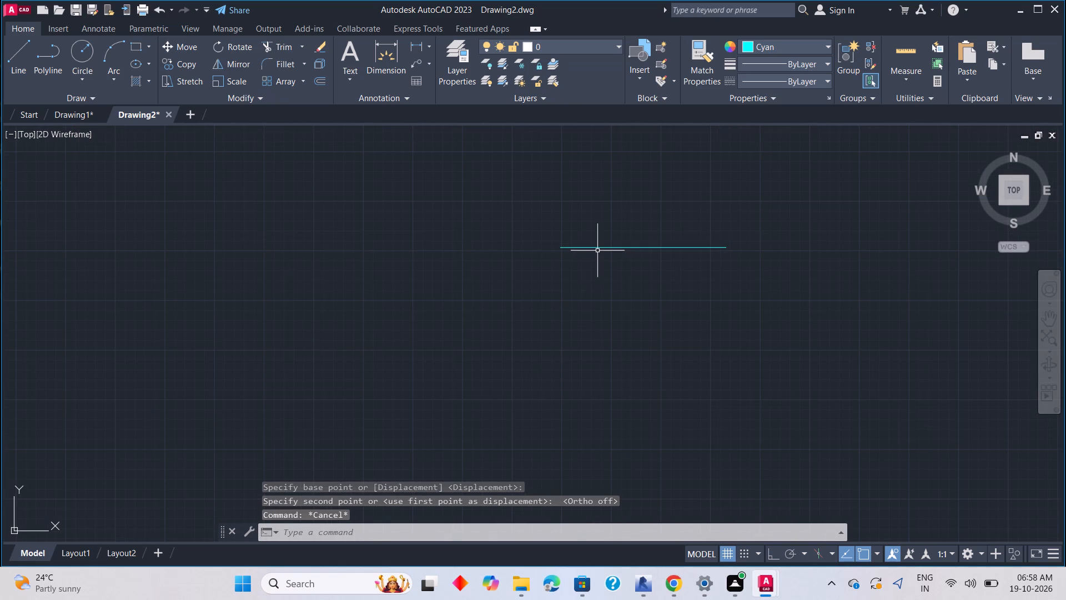
{"action": "scroll", "coordinate": [598, 256], "scroll_direction": "up", "scroll_amount": 3}
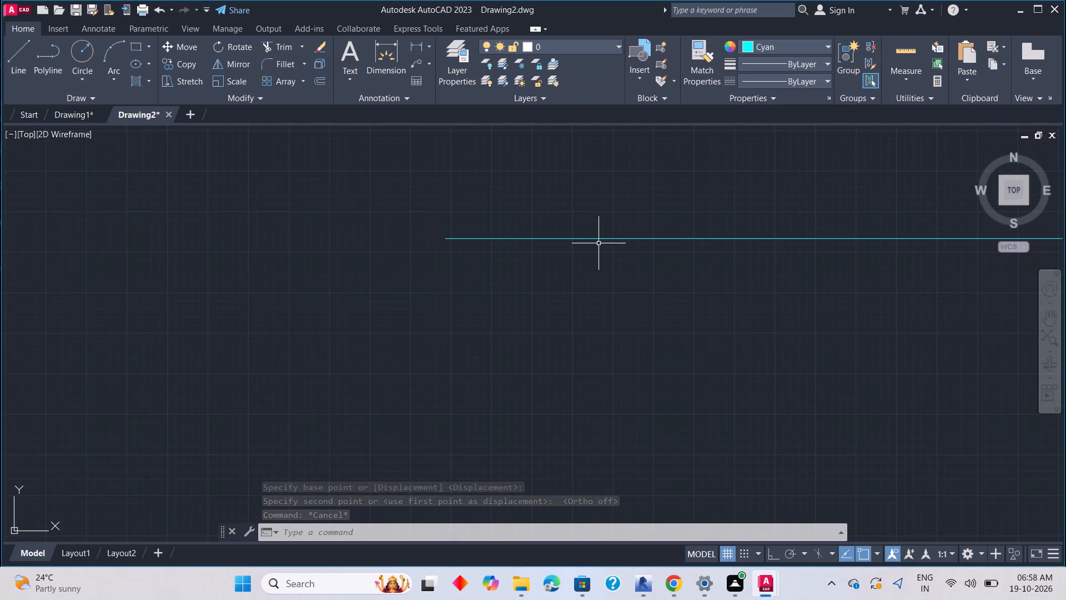
{"action": "scroll", "coordinate": [597, 247], "scroll_direction": "down", "scroll_amount": 2}
{"action": "key", "text": "l"}
{"action": "key", "text": "space"}
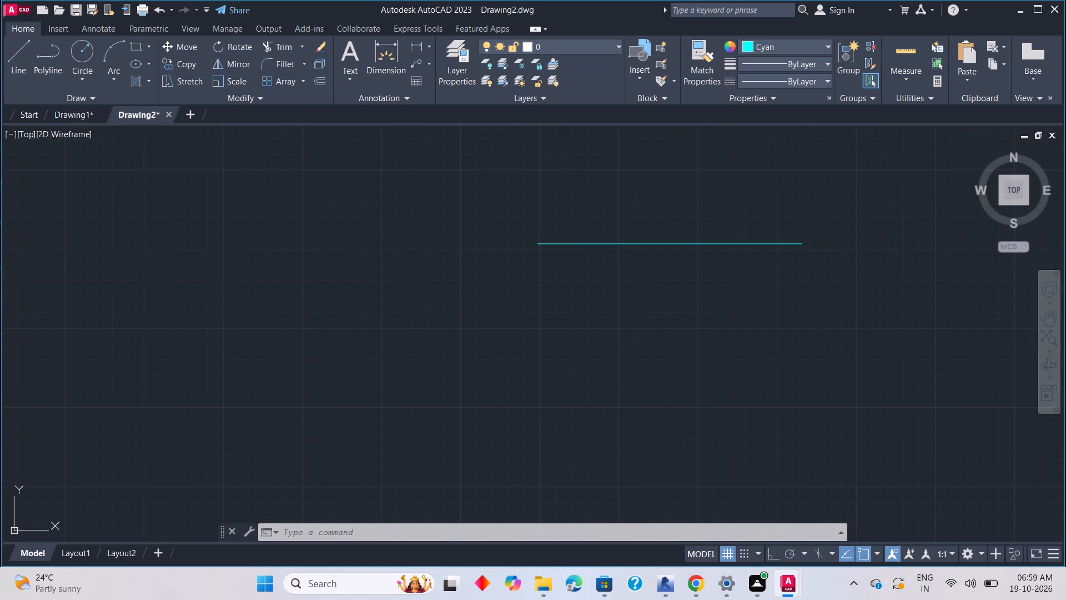
{"action": "left_click", "coordinate": [537, 246]}
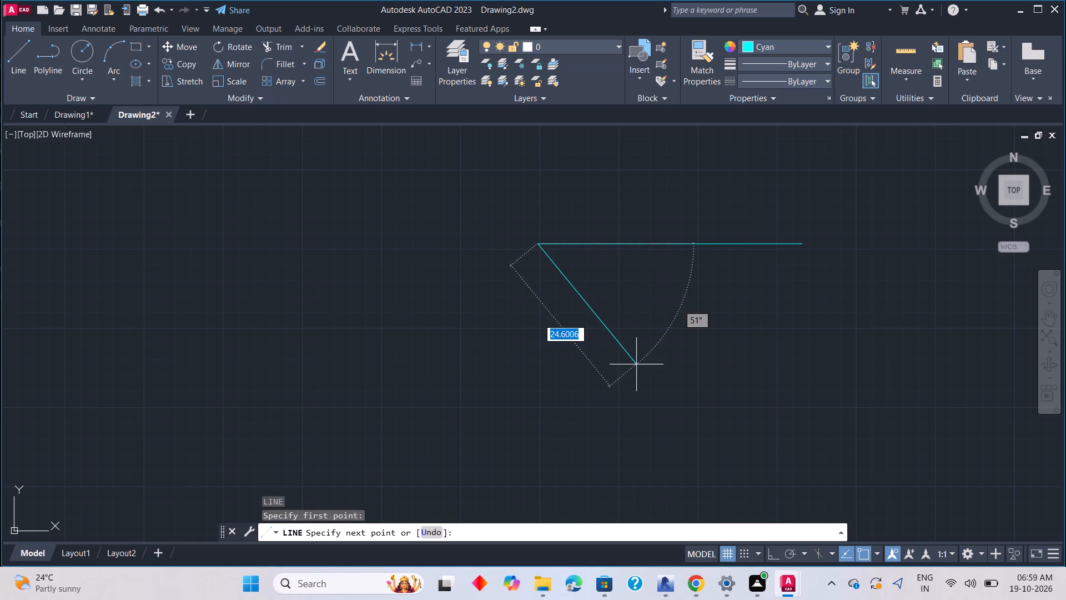
{"action": "left_click", "coordinate": [770, 557]}
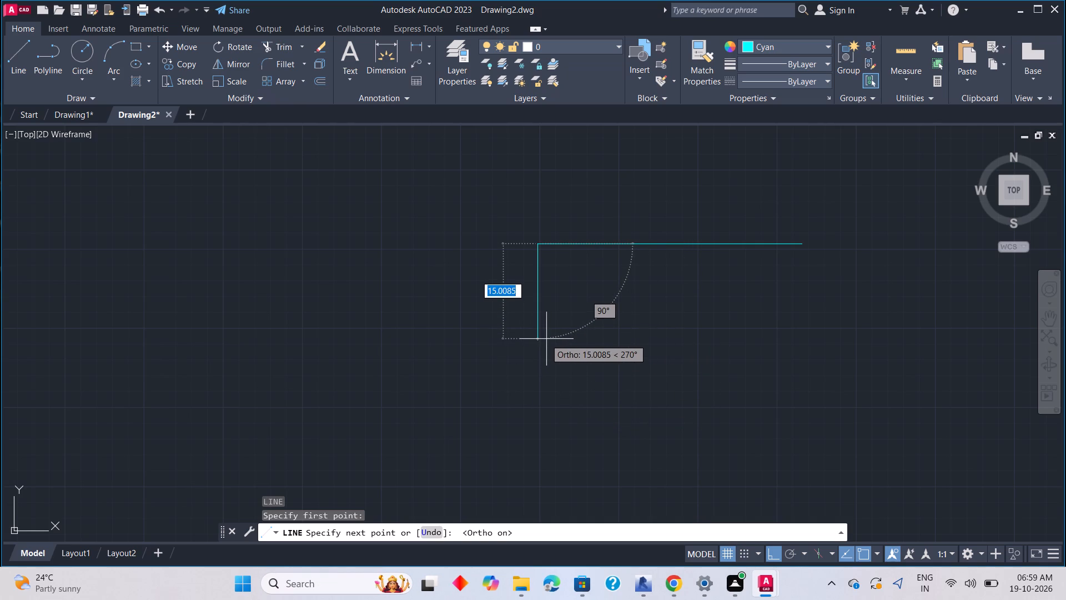
{"action": "left_click", "coordinate": [560, 313]}
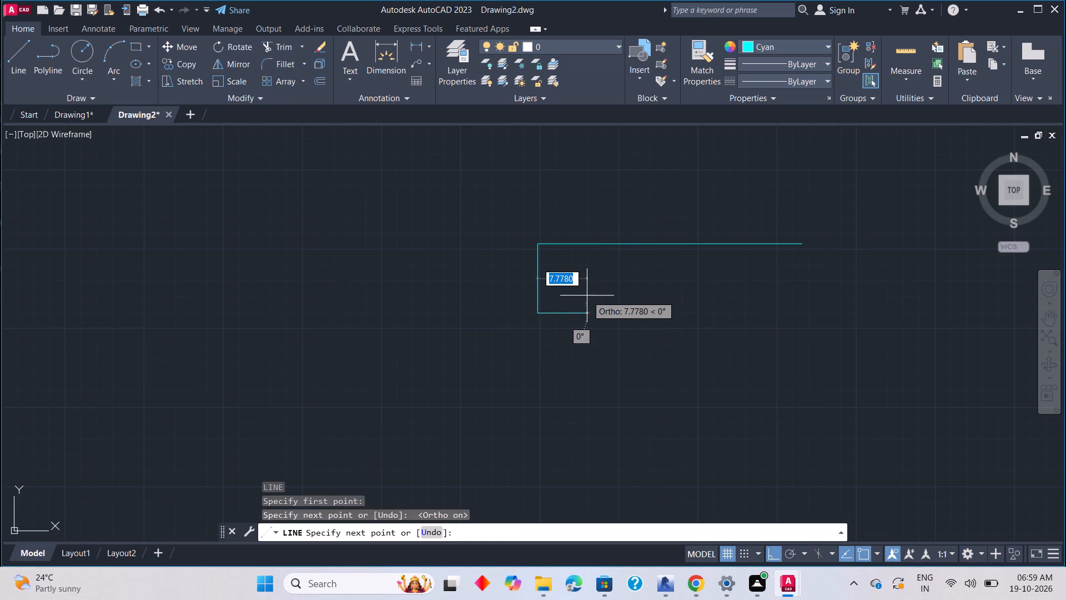
{"action": "key", "text": "Escape"}
{"action": "scroll", "coordinate": [584, 302], "scroll_direction": "down", "scroll_amount": 1}
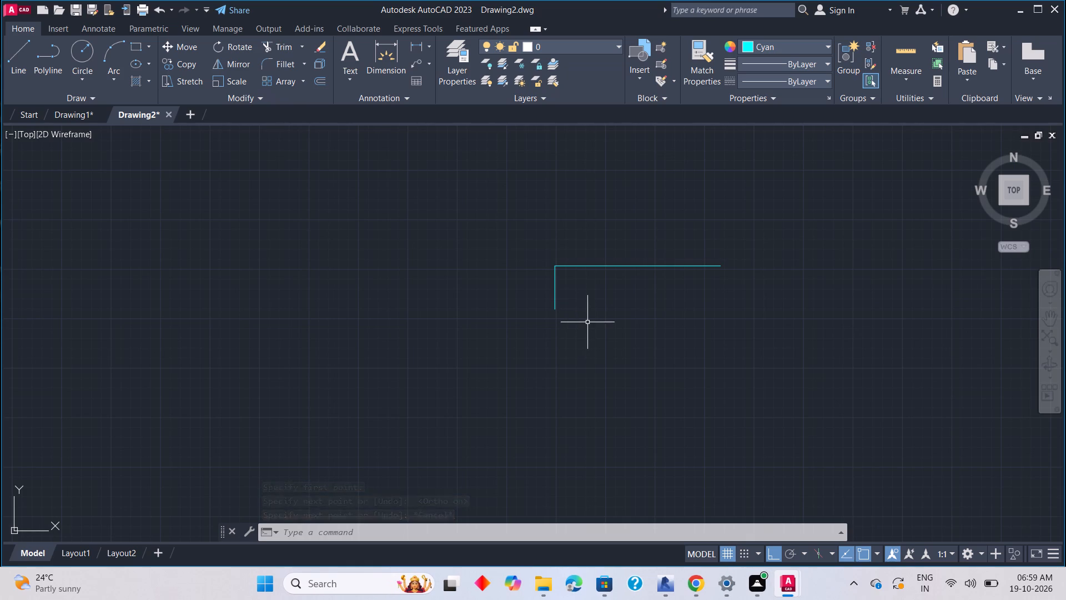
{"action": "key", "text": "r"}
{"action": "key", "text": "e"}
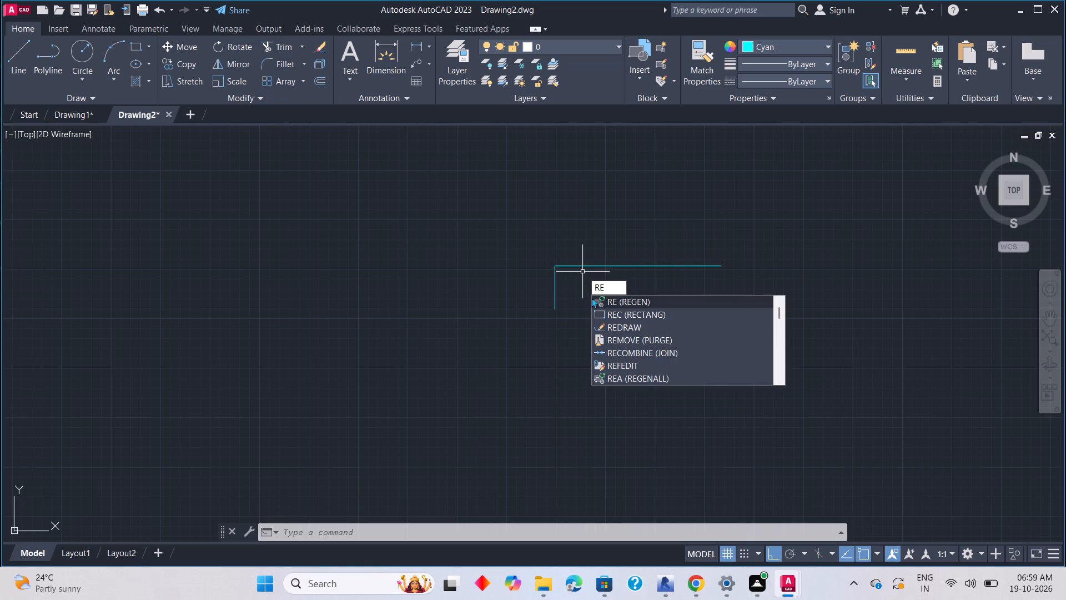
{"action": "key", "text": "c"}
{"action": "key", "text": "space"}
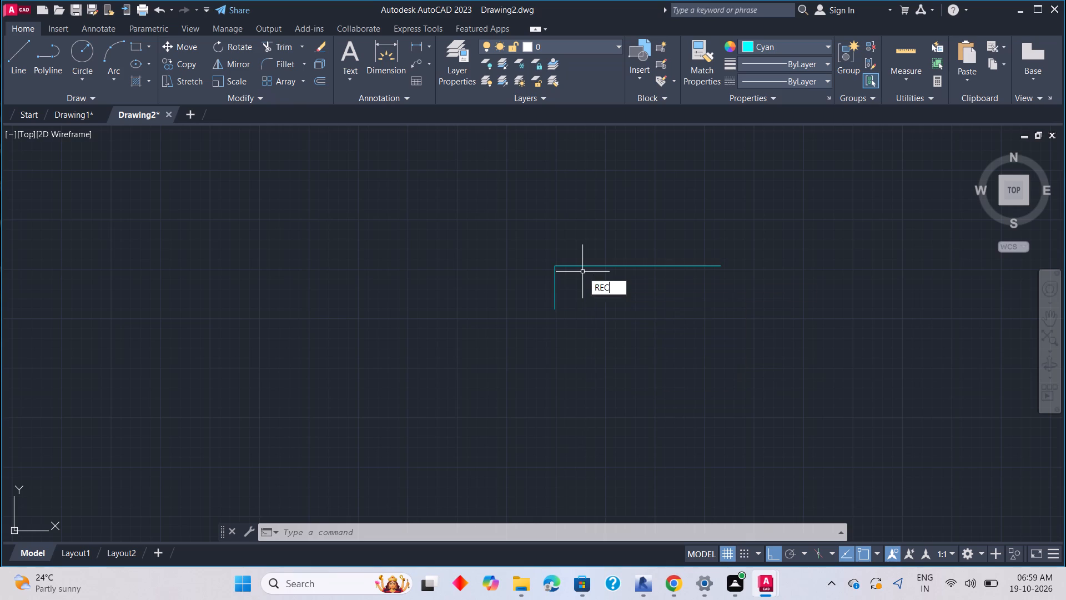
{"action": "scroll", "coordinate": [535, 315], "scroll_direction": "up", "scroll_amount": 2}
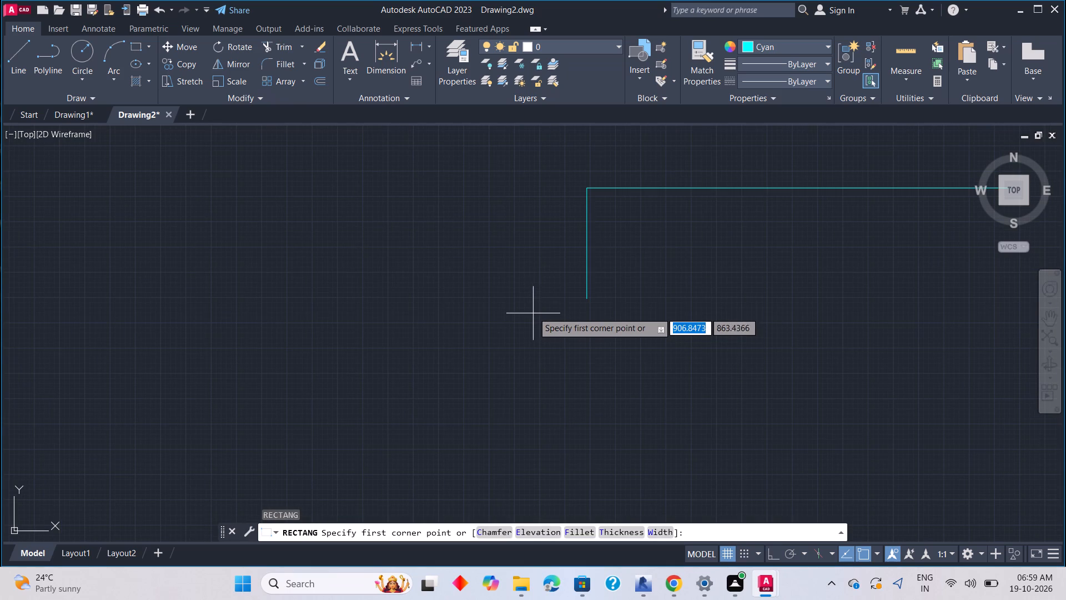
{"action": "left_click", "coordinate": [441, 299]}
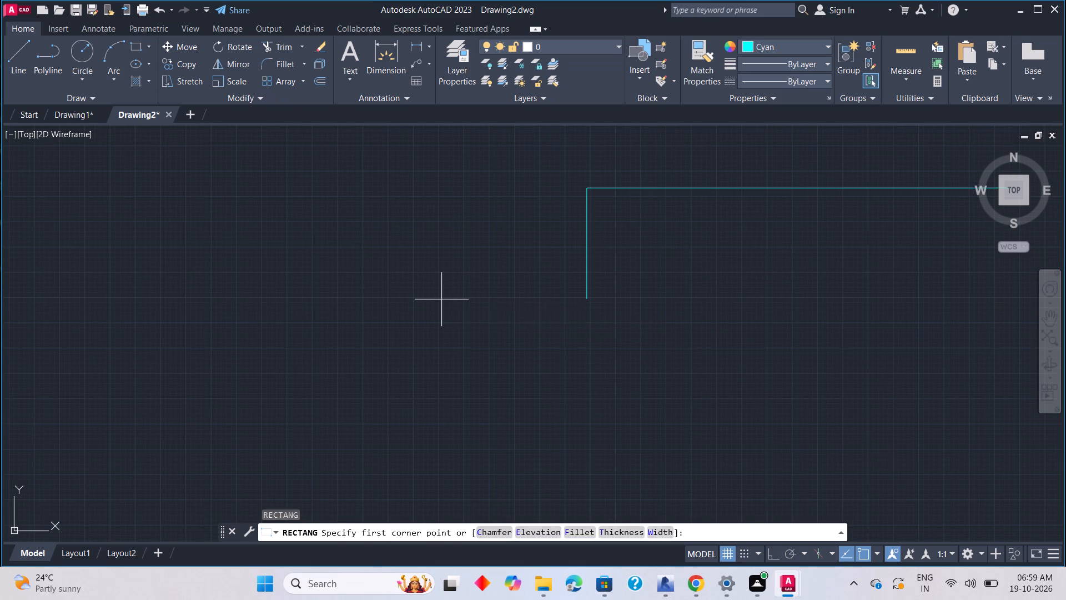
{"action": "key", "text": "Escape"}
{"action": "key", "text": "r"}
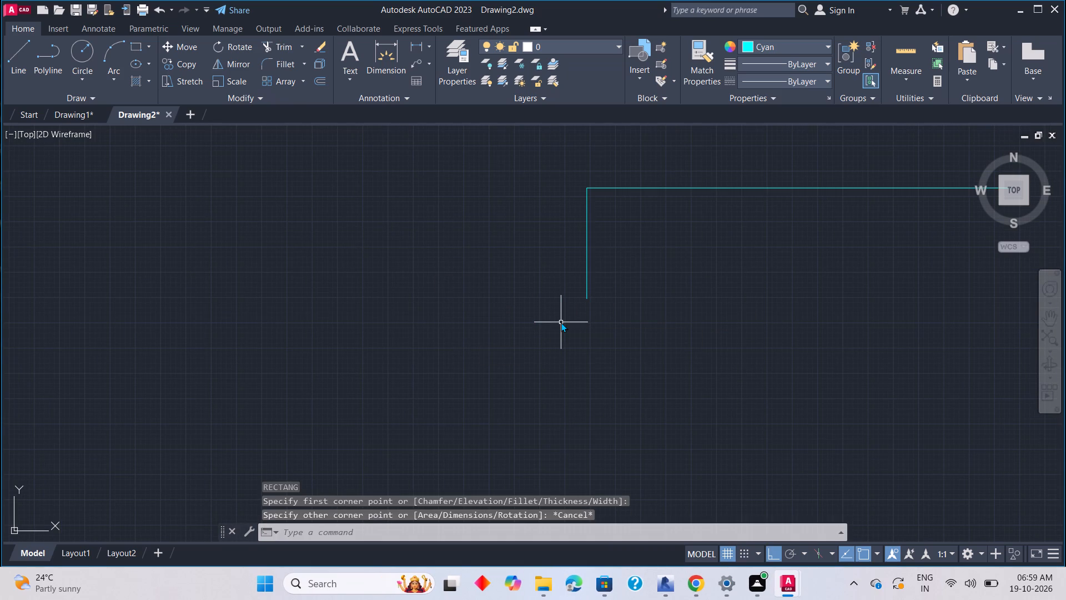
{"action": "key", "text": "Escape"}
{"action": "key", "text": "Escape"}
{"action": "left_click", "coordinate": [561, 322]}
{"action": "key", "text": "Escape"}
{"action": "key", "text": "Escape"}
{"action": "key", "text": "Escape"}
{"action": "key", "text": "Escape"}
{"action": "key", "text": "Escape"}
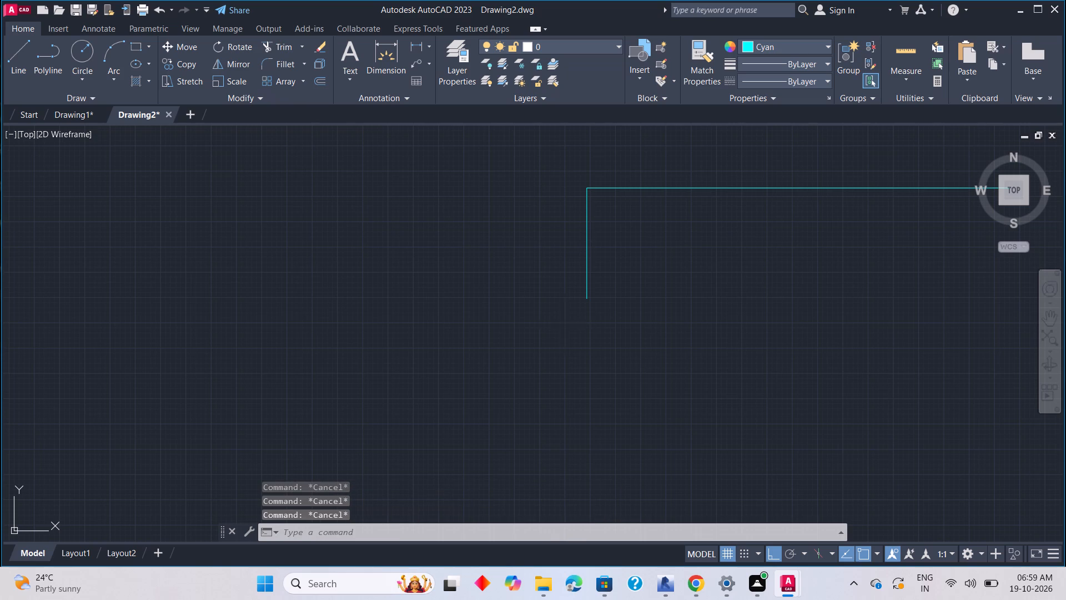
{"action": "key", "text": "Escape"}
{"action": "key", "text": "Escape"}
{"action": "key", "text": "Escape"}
Starting in line below the short vertical, draw a cyan line about 25 units right and about 24 units up to the top line.
{"action": "scroll", "coordinate": [577, 318], "scroll_direction": "down", "scroll_amount": 3}
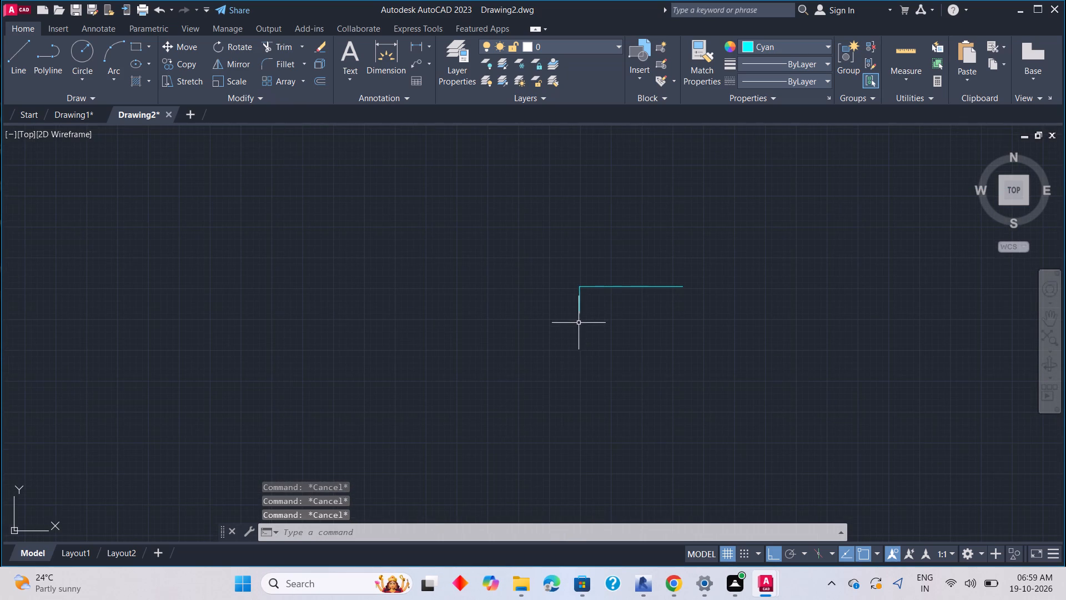
{"action": "key", "text": "l"}
{"action": "key", "text": "space"}
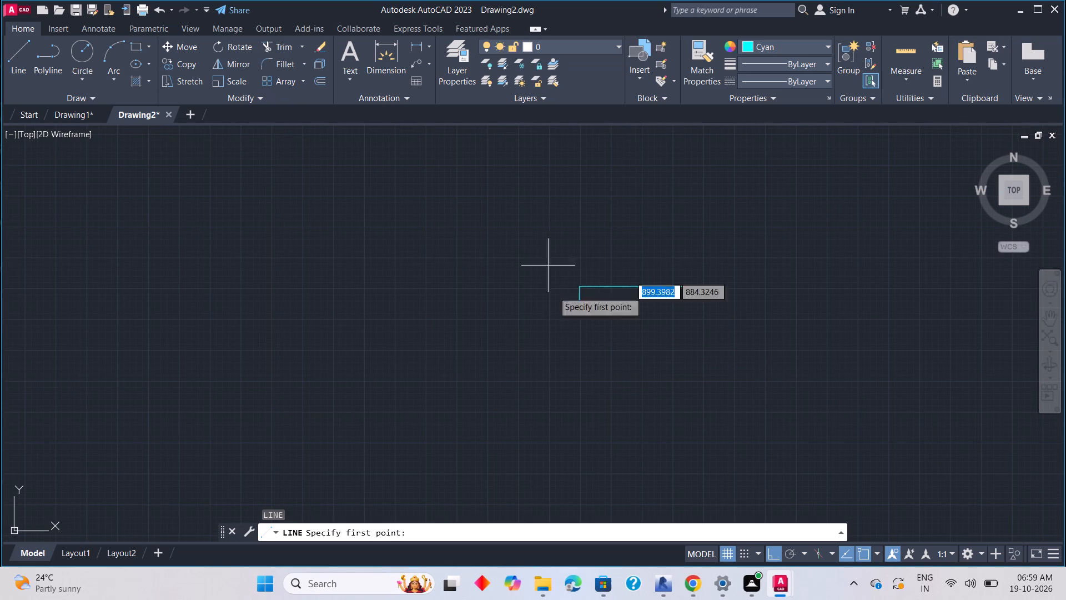
{"action": "scroll", "coordinate": [577, 337], "scroll_direction": "up", "scroll_amount": 1}
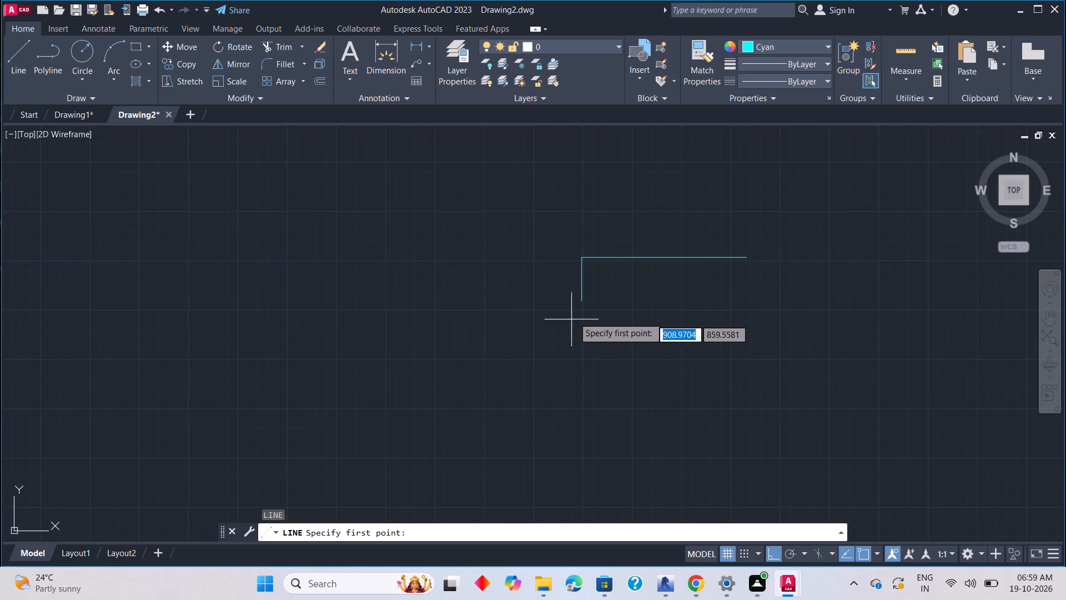
{"action": "left_click", "coordinate": [583, 352]}
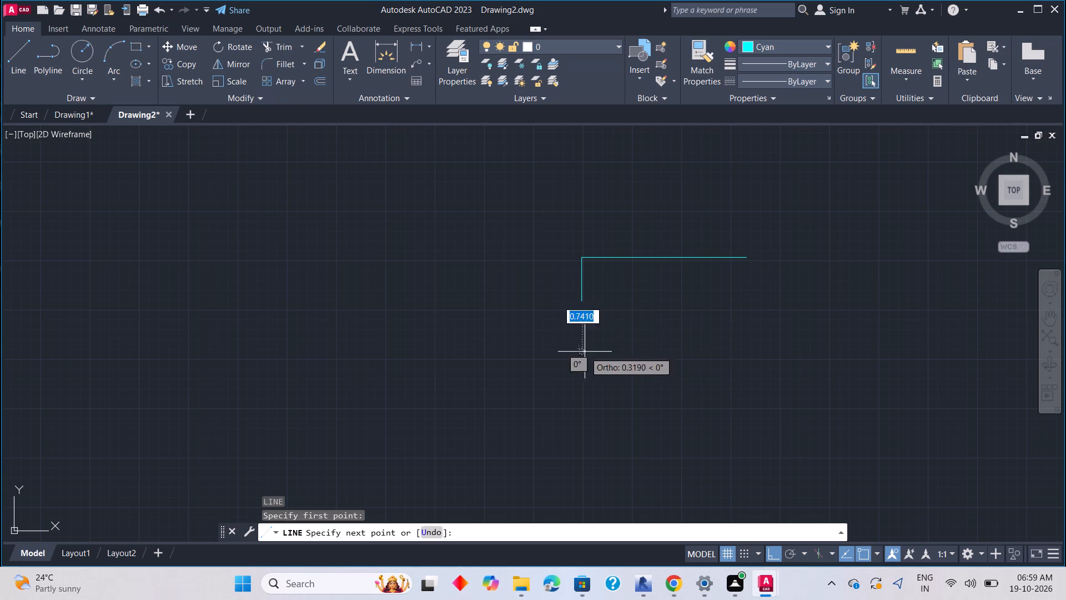
{"action": "left_click", "coordinate": [681, 351]}
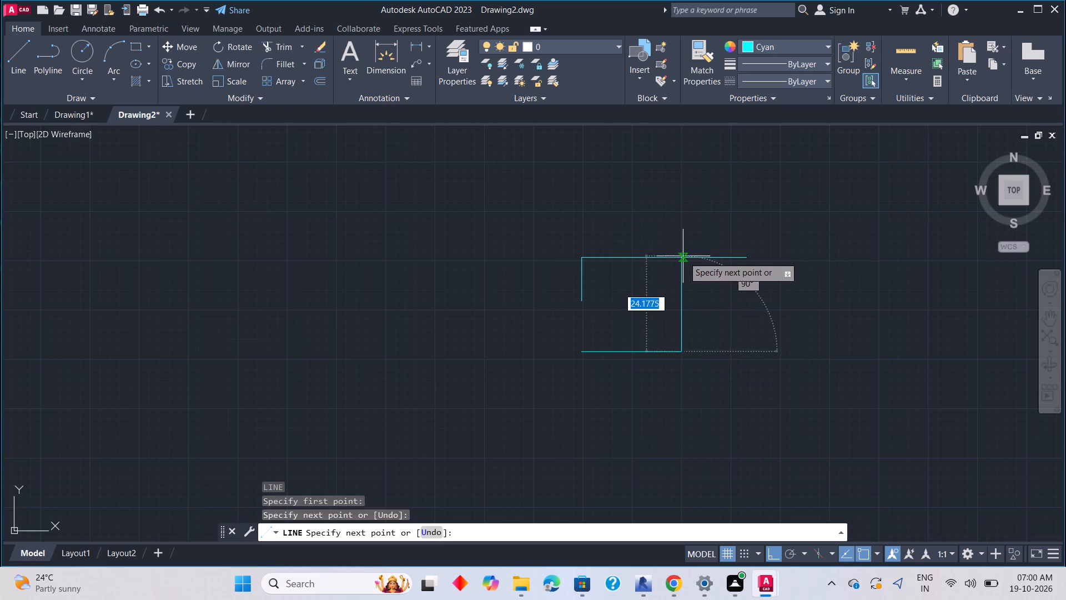
{"action": "scroll", "coordinate": [681, 262], "scroll_direction": "up", "scroll_amount": 4}
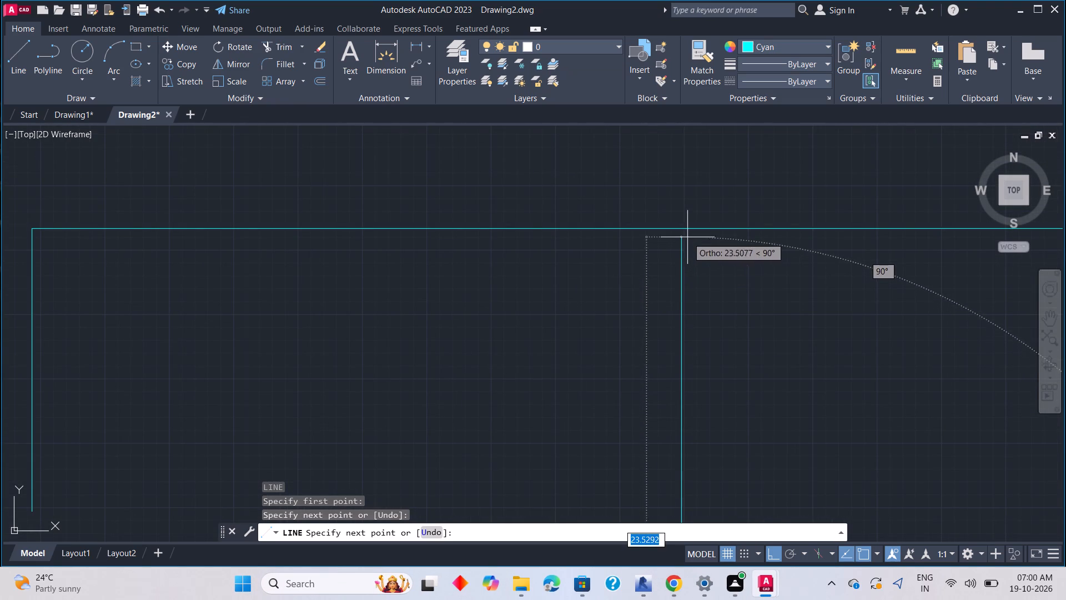
{"action": "left_click", "coordinate": [681, 229]}
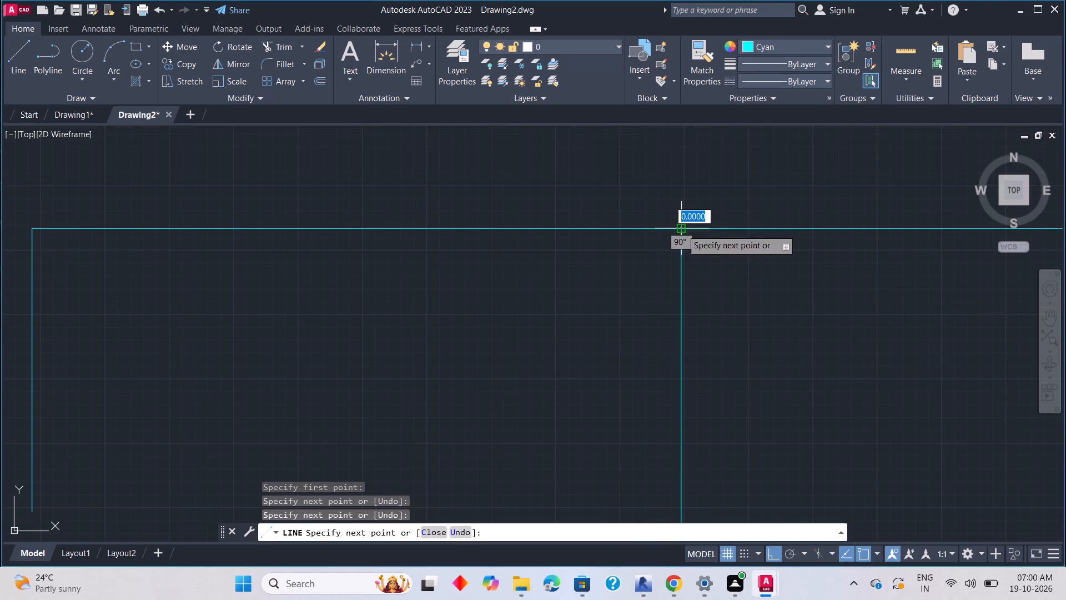
{"action": "key", "text": "Escape"}
{"action": "scroll", "coordinate": [702, 391], "scroll_direction": "down", "scroll_amount": 3}
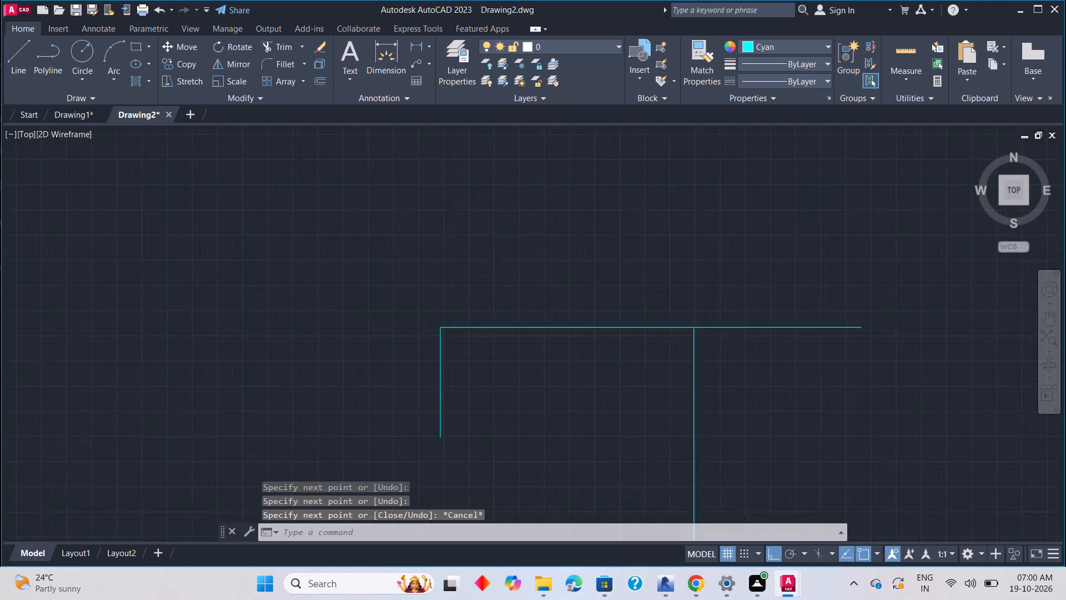
Draw a vertical cyan line about 44 units down from the top line, just left of the full-height vertical and past the bottom line.
{"action": "middle_click_drag", "start_coordinate": [677, 403], "coordinate": [735, 326]}
{"action": "key", "text": "l"}
{"action": "key", "text": "space"}
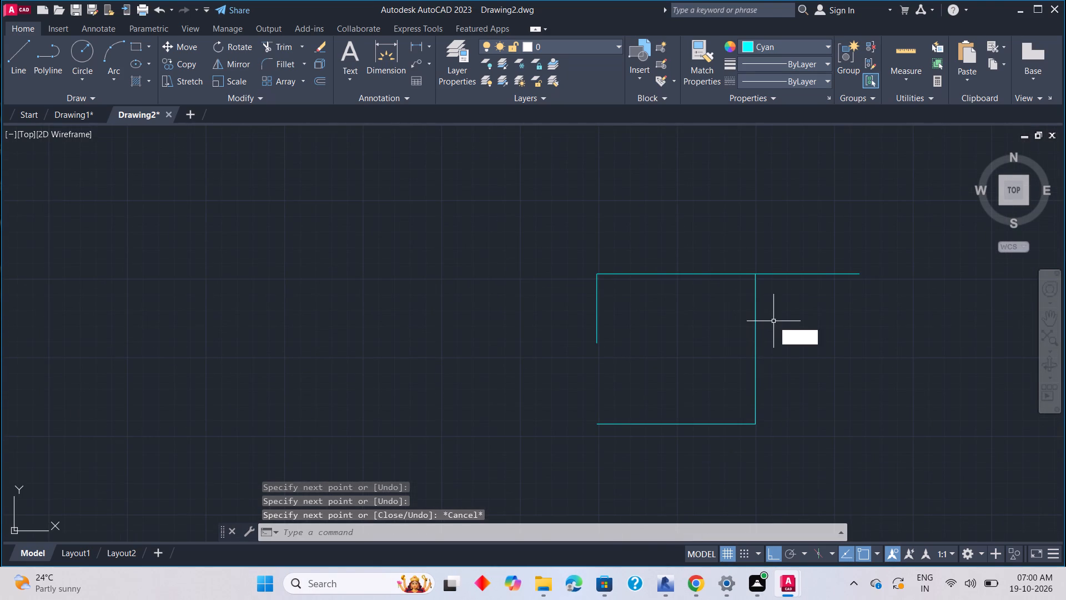
{"action": "left_click", "coordinate": [721, 276]}
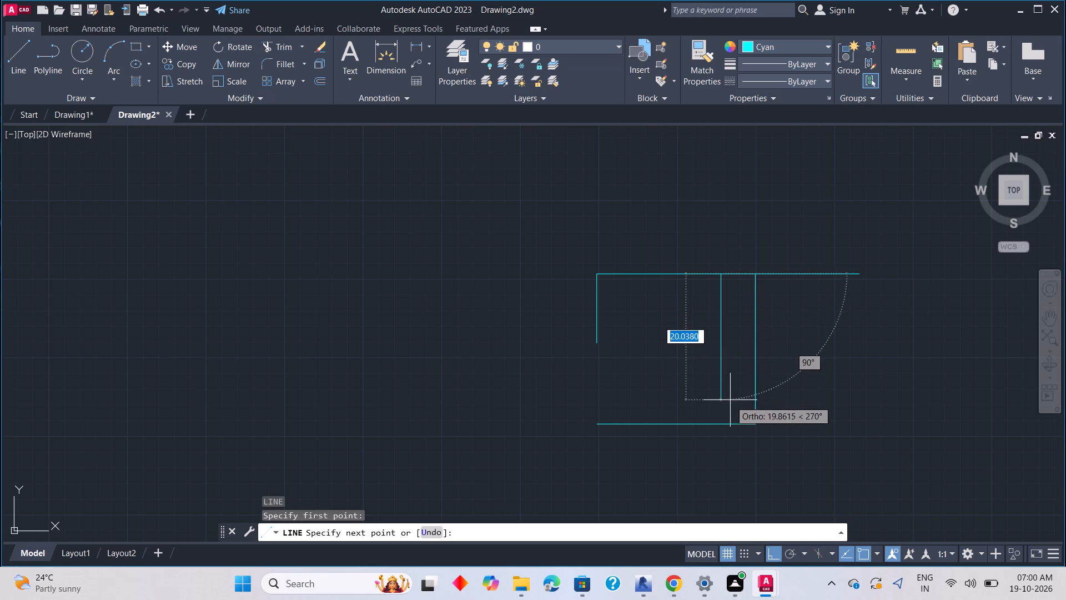
{"action": "middle_click_drag", "start_coordinate": [732, 419], "coordinate": [757, 309]}
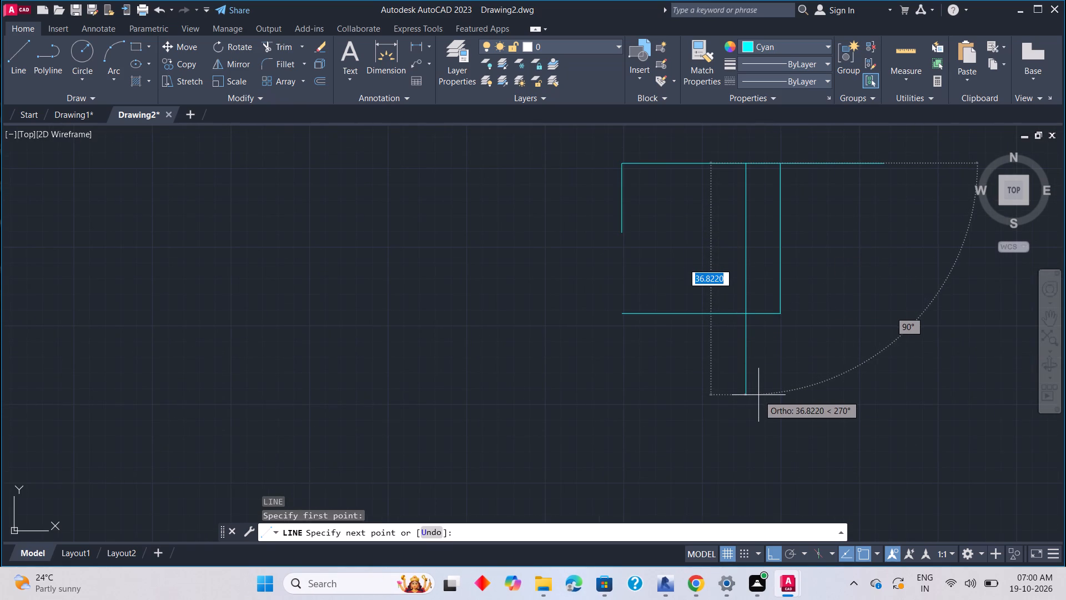
{"action": "left_click", "coordinate": [758, 395]}
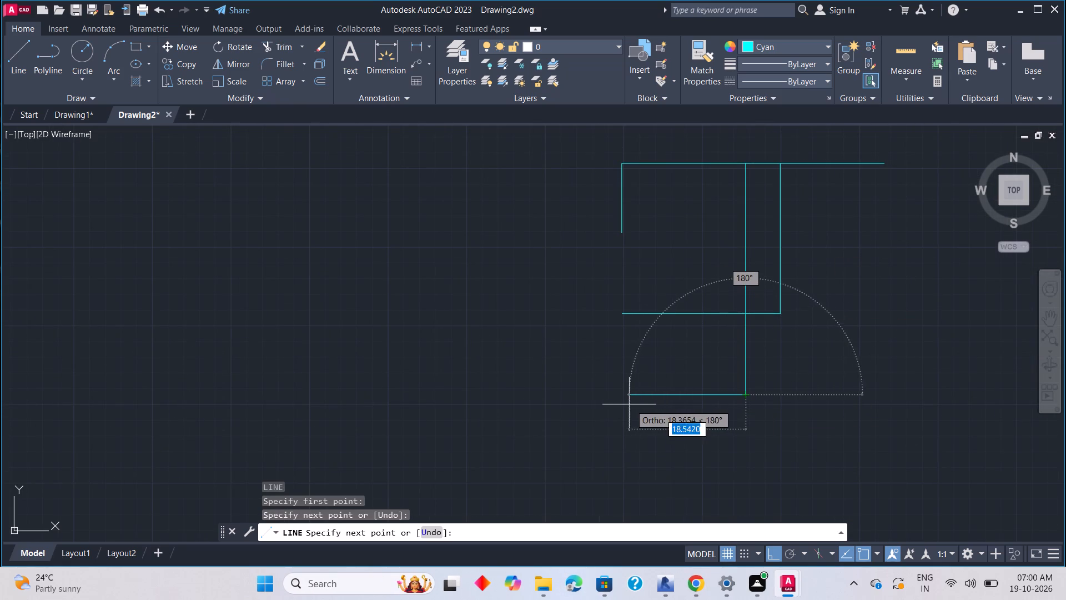
{"action": "key", "text": "ctrl+z"}
{"action": "left_click", "coordinate": [712, 440]}
{"action": "key", "text": "Escape"}
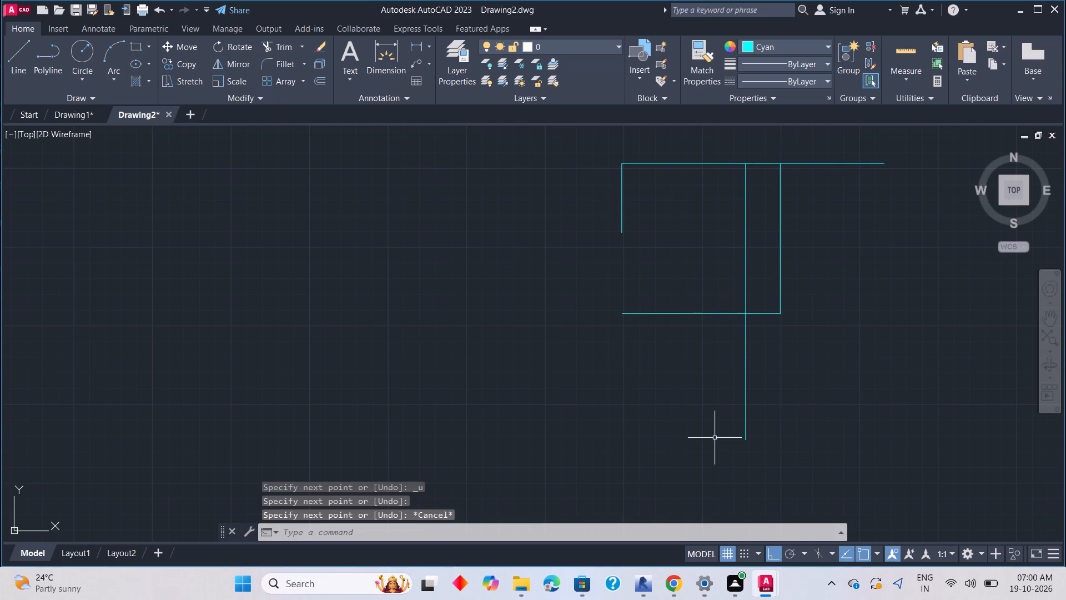
Set the current object colour to black (0,0,0).
{"action": "middle_click_drag", "start_coordinate": [618, 229], "coordinate": [630, 320]}
{"action": "scroll", "coordinate": [630, 324], "scroll_direction": "up", "scroll_amount": 3}
{"action": "scroll", "coordinate": [640, 323], "scroll_direction": "down", "scroll_amount": 2}
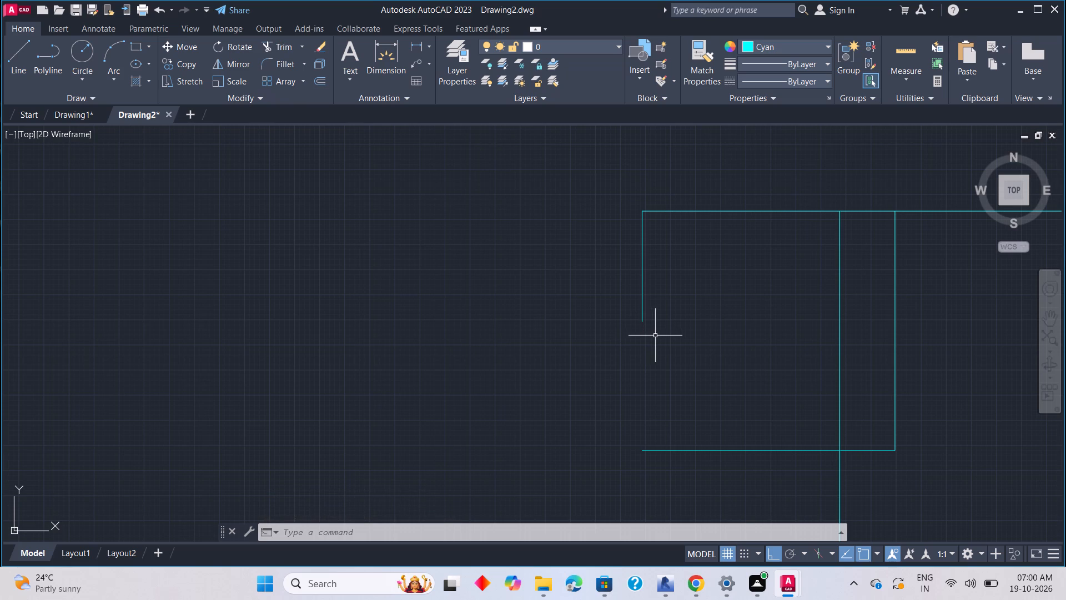
{"action": "type", "text": "l"}
{"action": "key", "text": "space"}
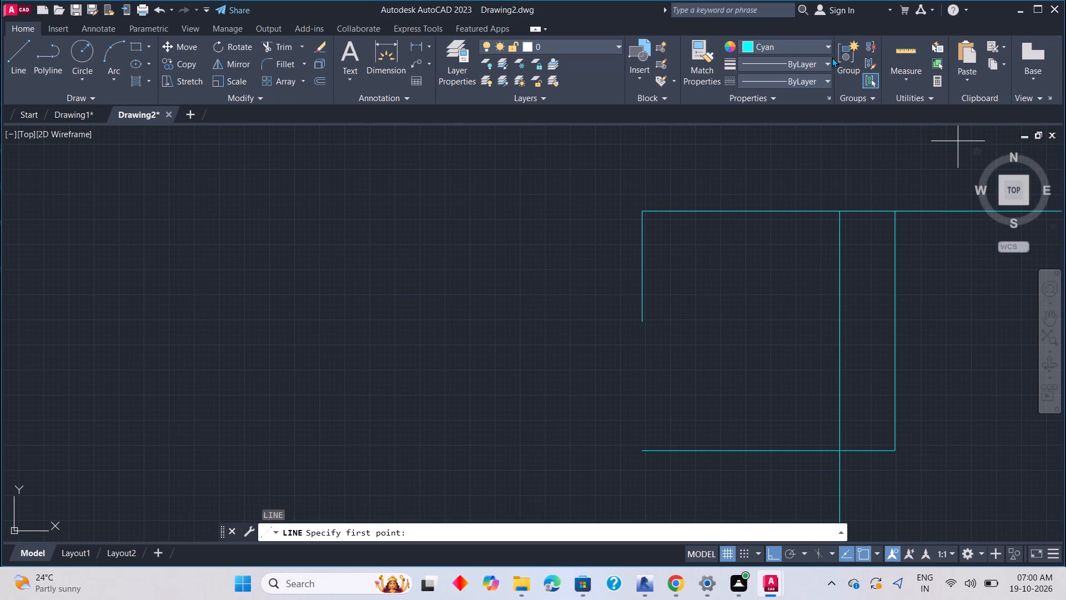
{"action": "left_click", "coordinate": [826, 49]}
{"action": "left_click", "coordinate": [750, 94]}
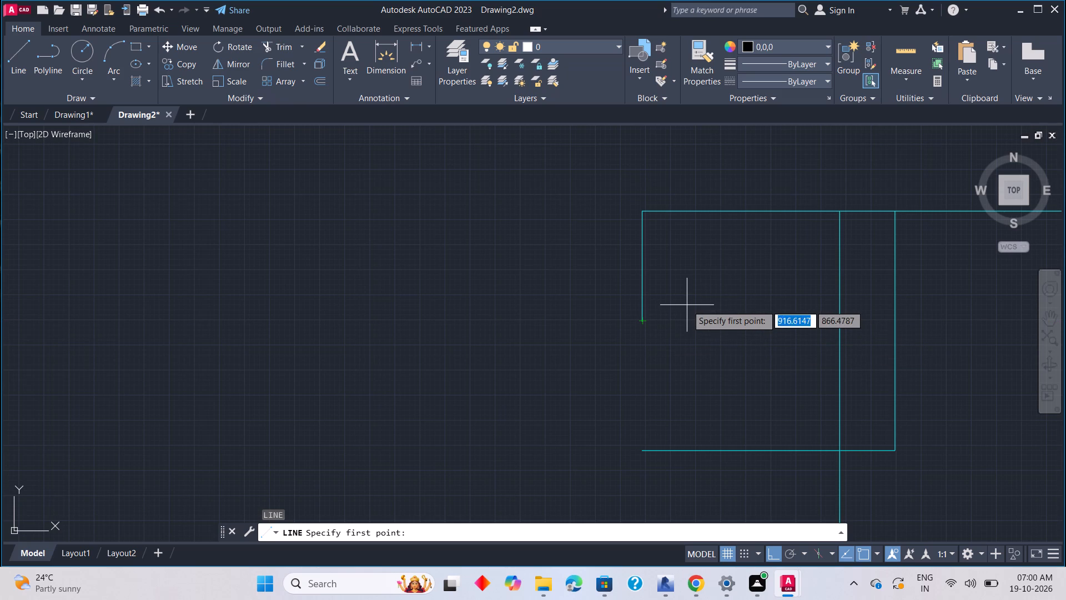
{"action": "key", "text": "Escape"}
Draw a black line from the short cyan vertical 7 units left, continuing about 1.2 units straight down.
{"action": "key", "text": "space"}
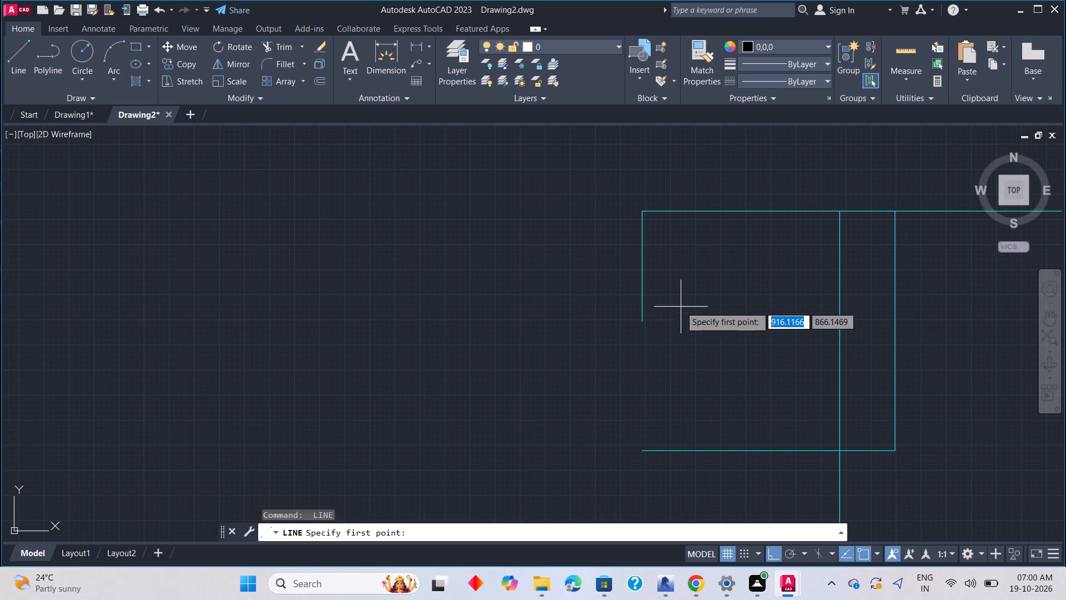
{"action": "left_click", "coordinate": [642, 288]}
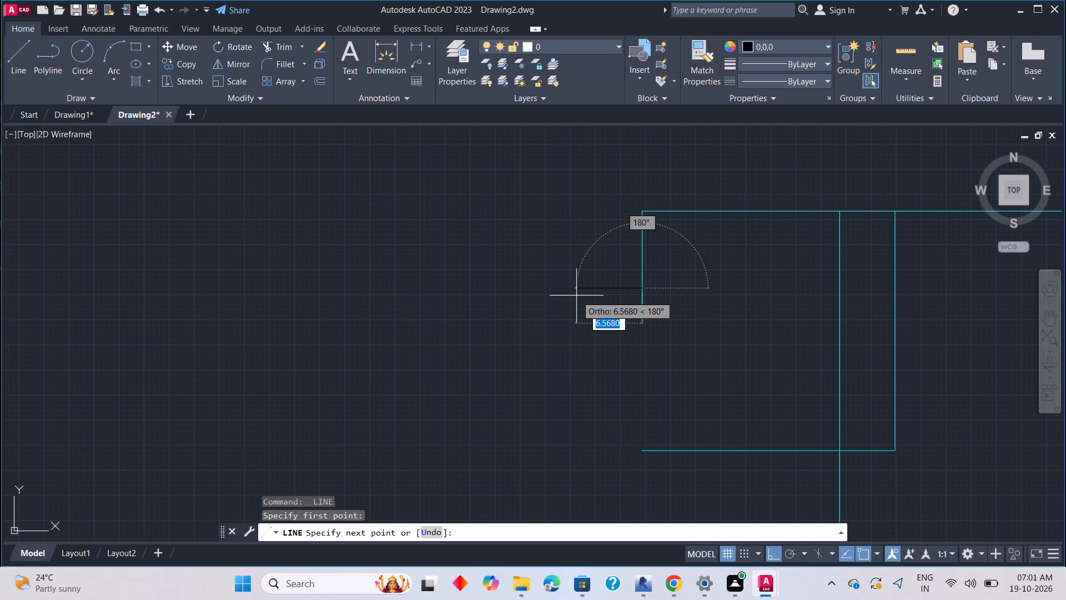
{"action": "key", "text": "7"}
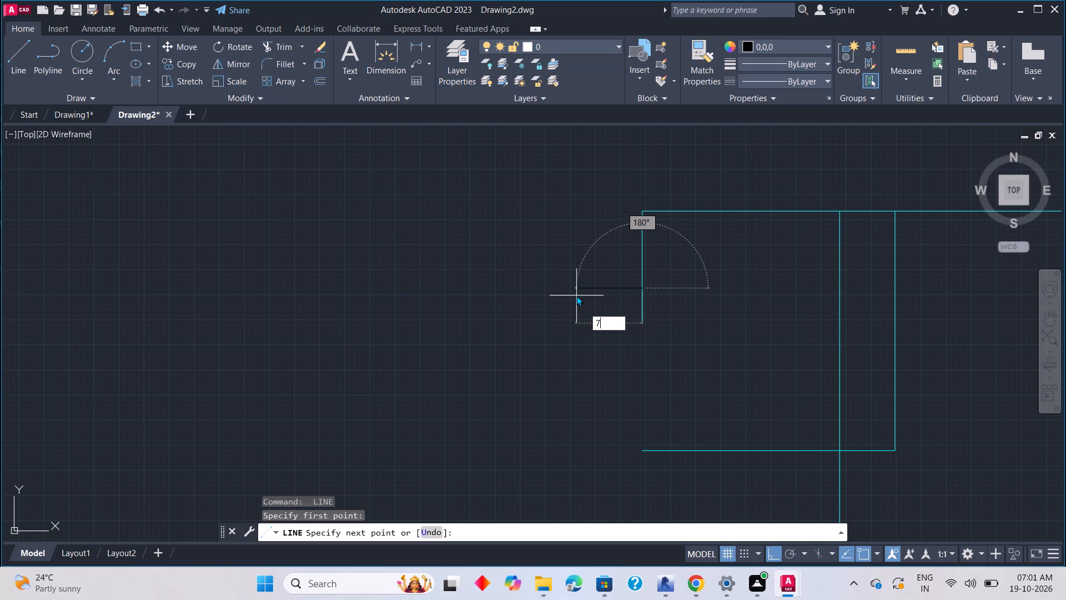
{"action": "key", "text": "Return"}
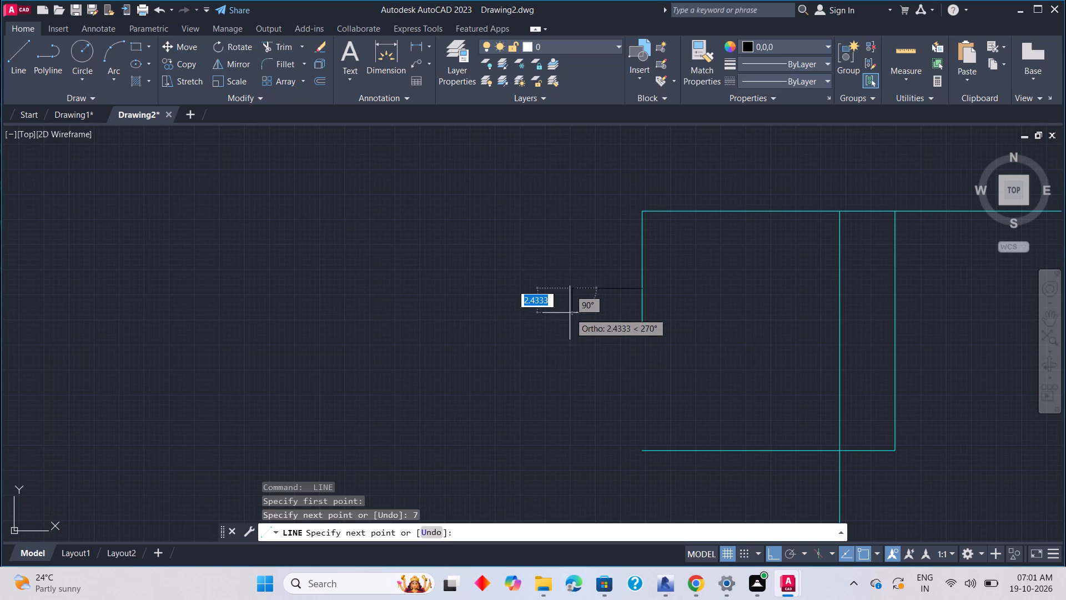
{"action": "scroll", "coordinate": [570, 312], "scroll_direction": "up", "scroll_amount": 2}
{"action": "middle_click_drag", "start_coordinate": [577, 307], "coordinate": [583, 342]}
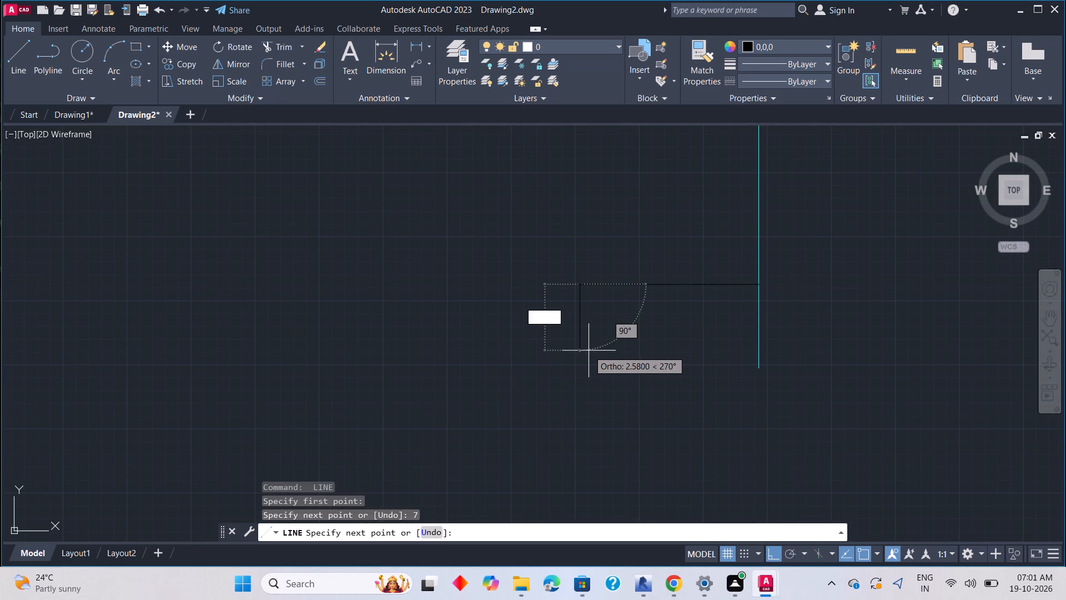
{"action": "left_click", "coordinate": [597, 314]}
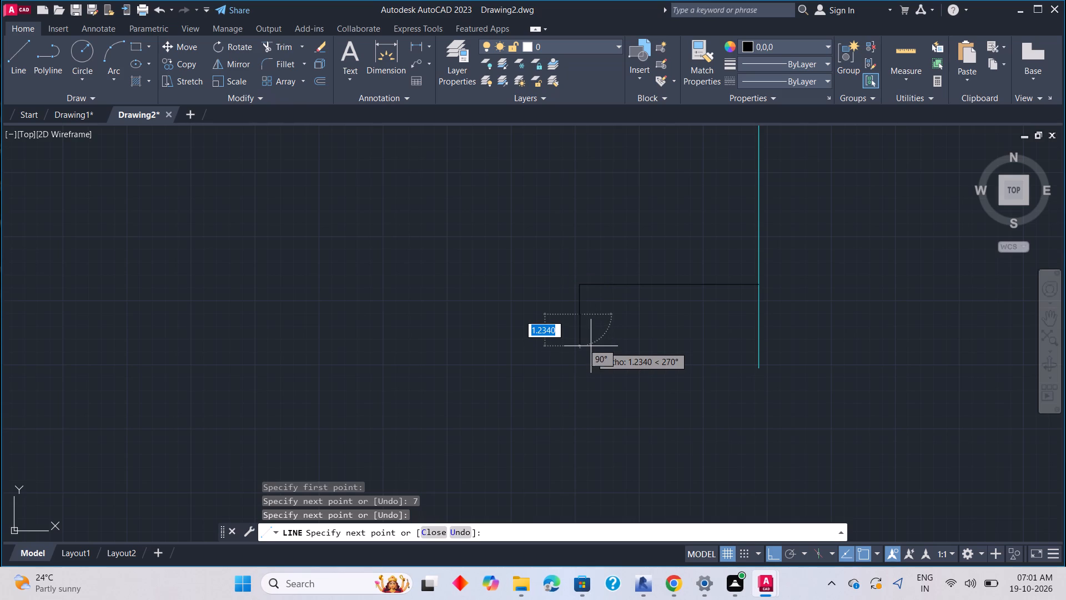
{"action": "key", "text": "Escape"}
Draw a small, nearly square black rectangle with its top edge at the lower end of the short black drop line.
{"action": "type", "text": "rec"}
{"action": "key", "text": "space"}
{"action": "scroll", "coordinate": [576, 301], "scroll_direction": "up", "scroll_amount": 4}
{"action": "scroll", "coordinate": [590, 344], "scroll_direction": "up", "scroll_amount": 1}
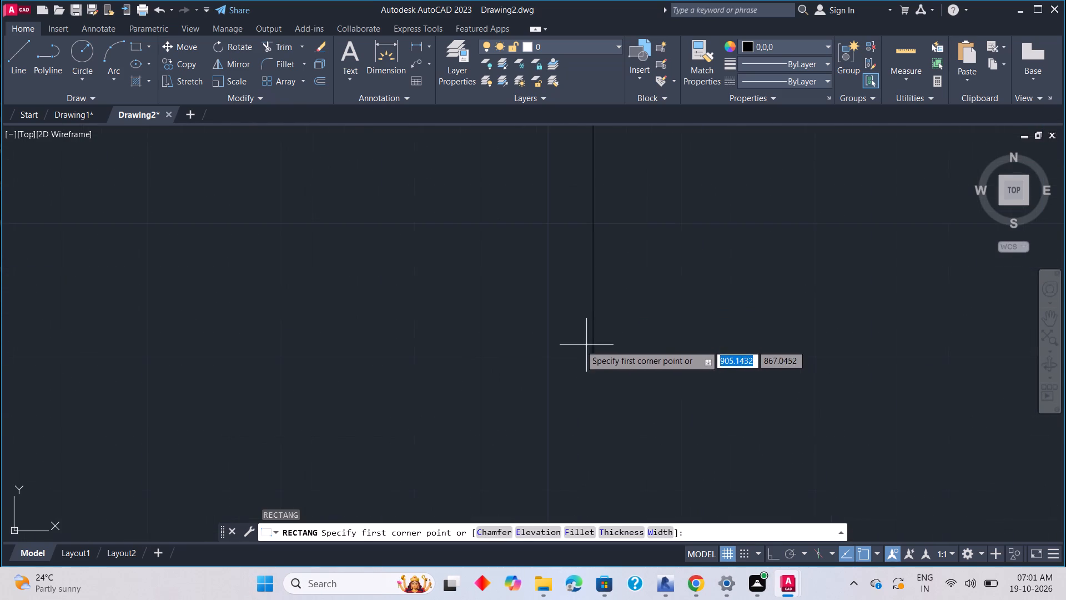
{"action": "scroll", "coordinate": [514, 369], "scroll_direction": "down", "scroll_amount": 15}
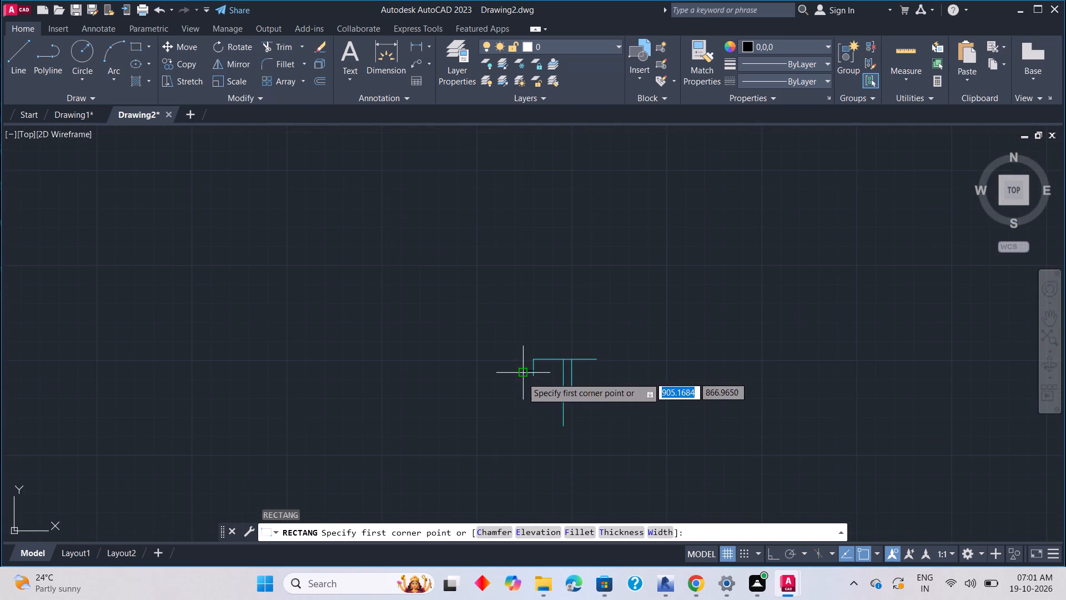
{"action": "middle_click_drag", "start_coordinate": [517, 391], "coordinate": [546, 300]}
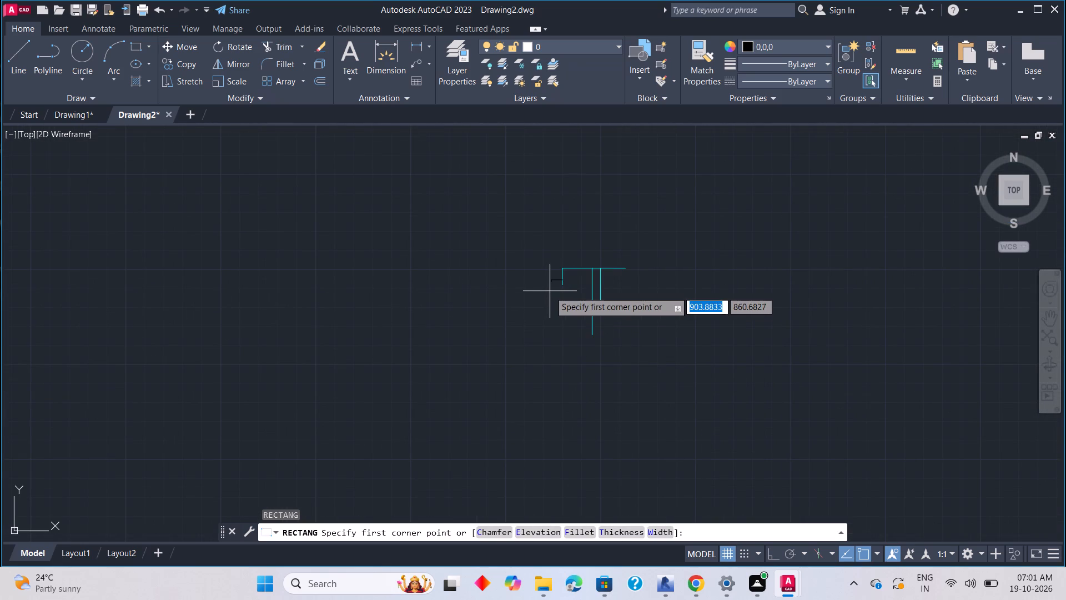
{"action": "middle_click_drag", "start_coordinate": [550, 291], "coordinate": [572, 214]}
{"action": "scroll", "coordinate": [569, 229], "scroll_direction": "up", "scroll_amount": 1}
{"action": "scroll", "coordinate": [570, 229], "scroll_direction": "down", "scroll_amount": 2}
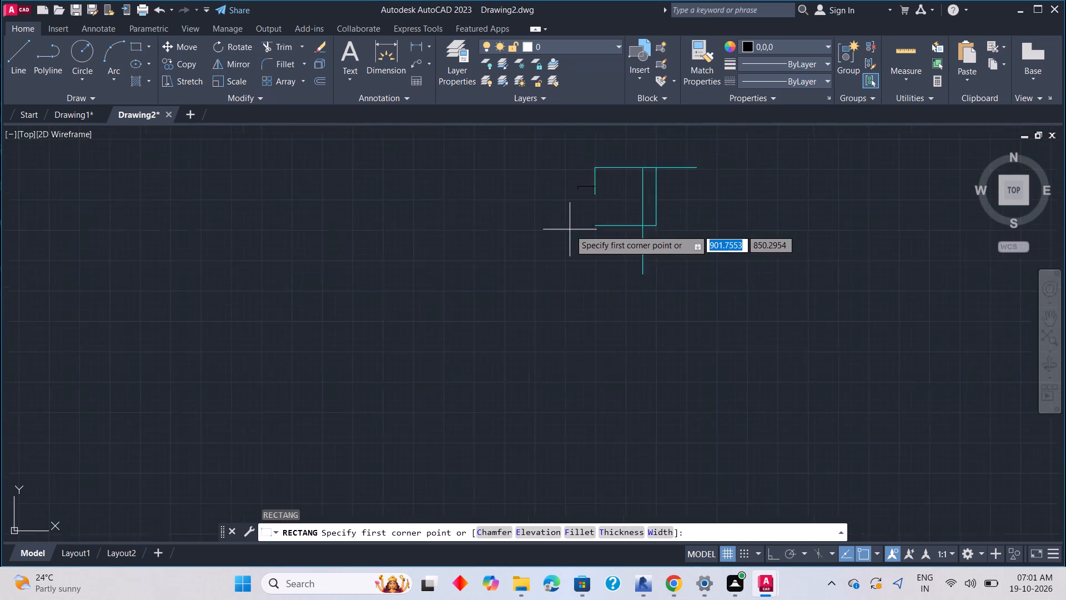
{"action": "scroll", "coordinate": [570, 229], "scroll_direction": "down", "scroll_amount": 1}
{"action": "middle_click_drag", "start_coordinate": [568, 258], "coordinate": [577, 218]}
{"action": "scroll", "coordinate": [575, 212], "scroll_direction": "up", "scroll_amount": 2}
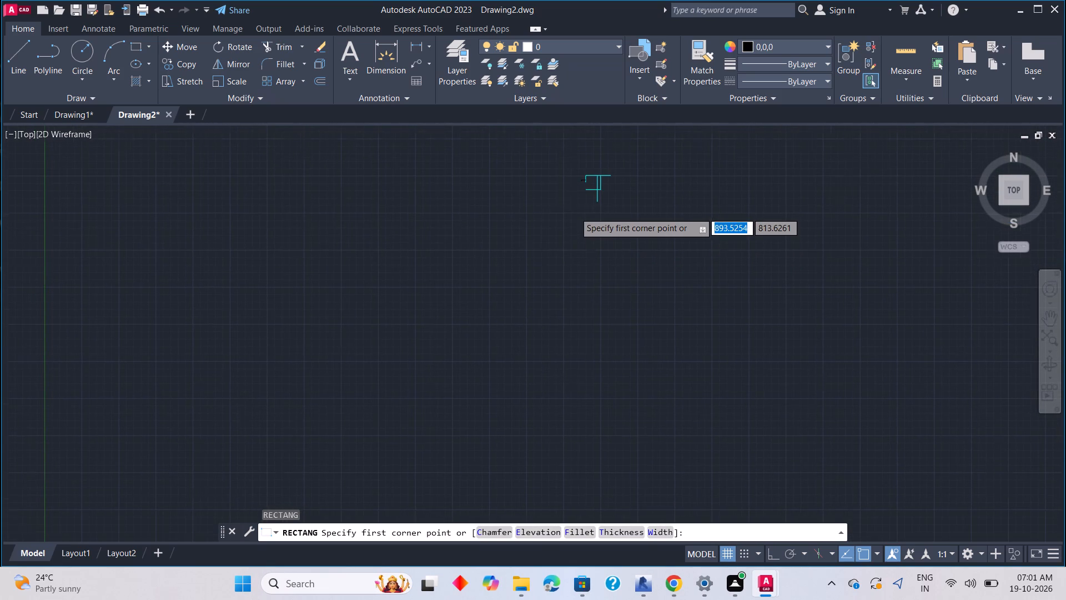
{"action": "middle_click_drag", "start_coordinate": [582, 207], "coordinate": [595, 361]}
{"action": "scroll", "coordinate": [615, 296], "scroll_direction": "up", "scroll_amount": 2}
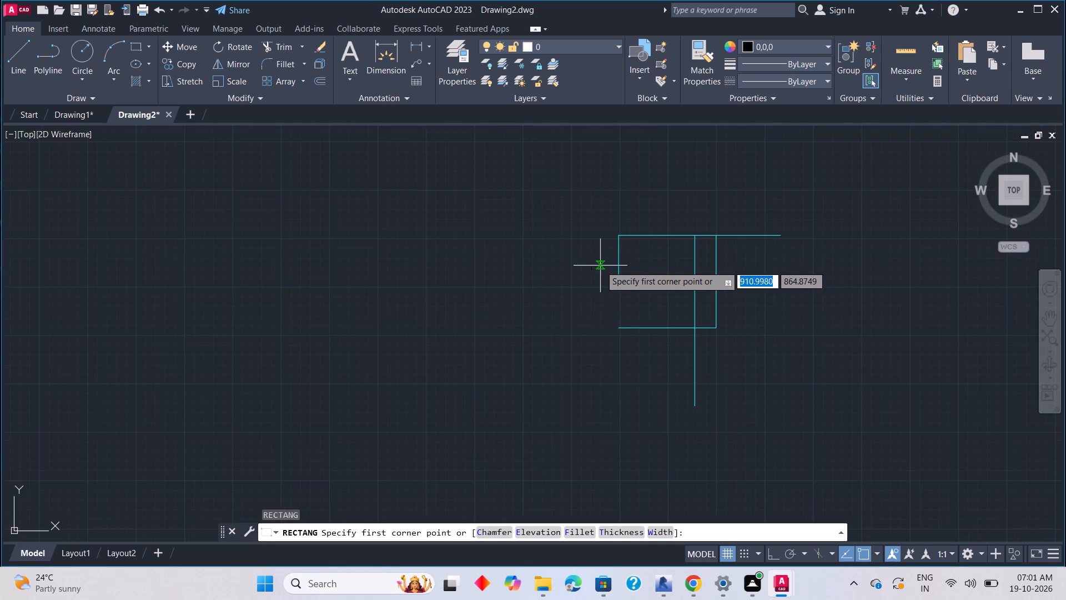
{"action": "scroll", "coordinate": [600, 266], "scroll_direction": "up", "scroll_amount": 4}
{"action": "left_click", "coordinate": [534, 264]}
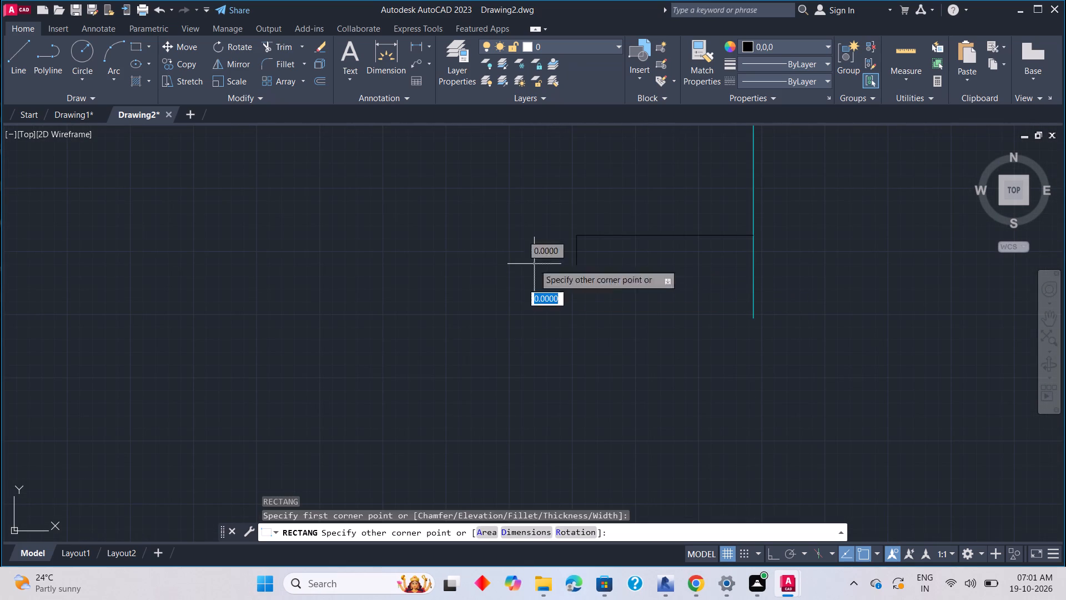
{"action": "left_click", "coordinate": [606, 331]}
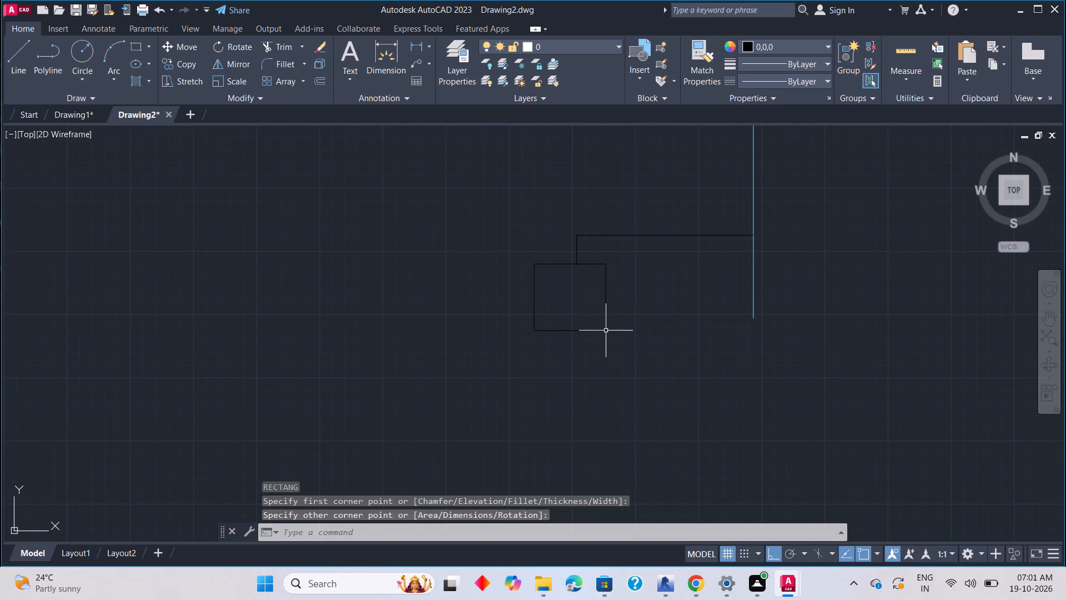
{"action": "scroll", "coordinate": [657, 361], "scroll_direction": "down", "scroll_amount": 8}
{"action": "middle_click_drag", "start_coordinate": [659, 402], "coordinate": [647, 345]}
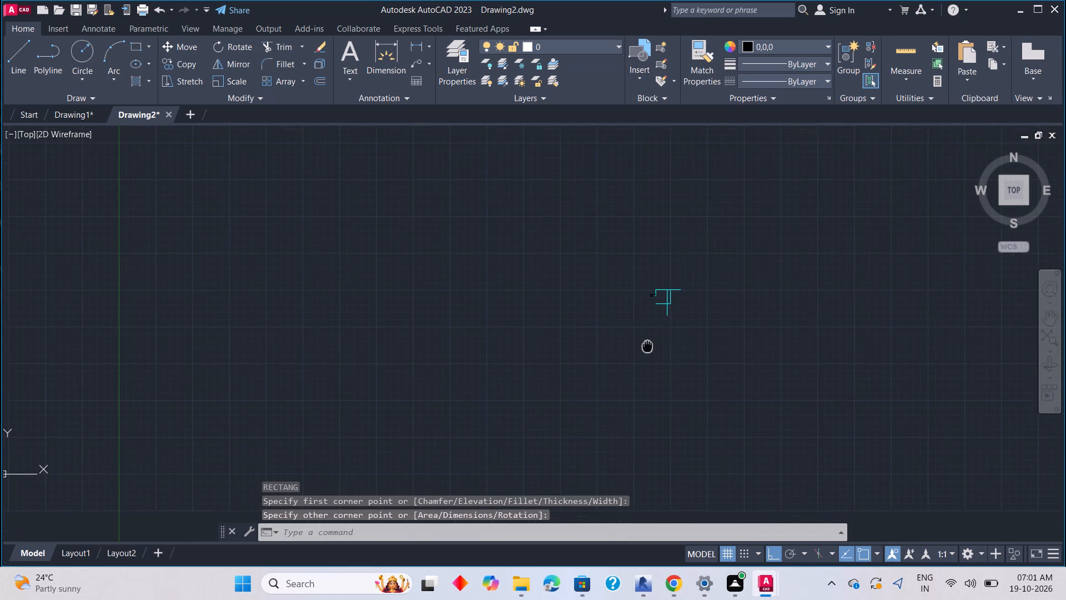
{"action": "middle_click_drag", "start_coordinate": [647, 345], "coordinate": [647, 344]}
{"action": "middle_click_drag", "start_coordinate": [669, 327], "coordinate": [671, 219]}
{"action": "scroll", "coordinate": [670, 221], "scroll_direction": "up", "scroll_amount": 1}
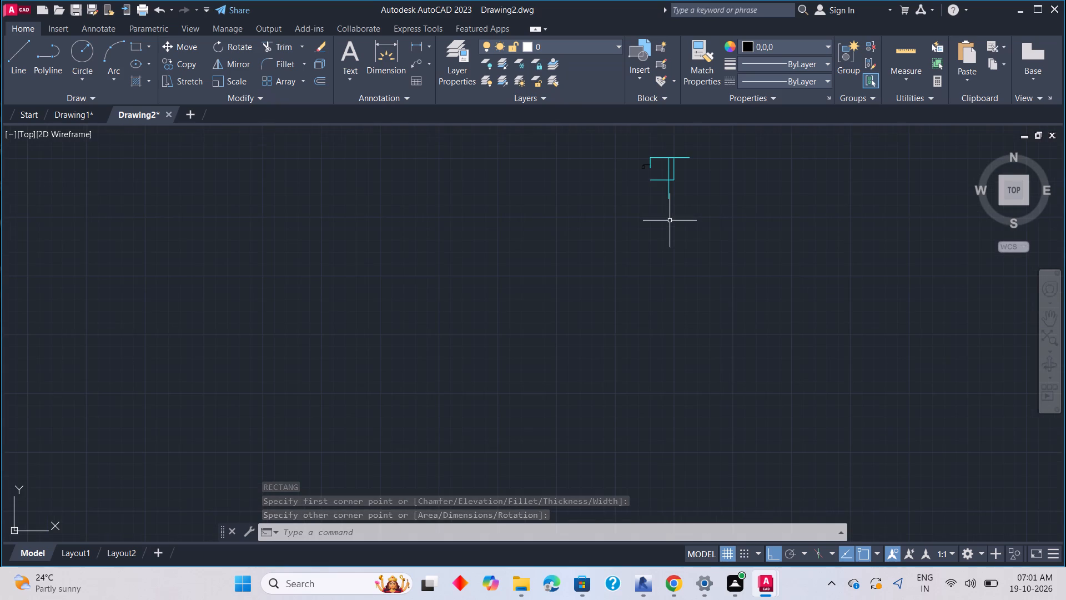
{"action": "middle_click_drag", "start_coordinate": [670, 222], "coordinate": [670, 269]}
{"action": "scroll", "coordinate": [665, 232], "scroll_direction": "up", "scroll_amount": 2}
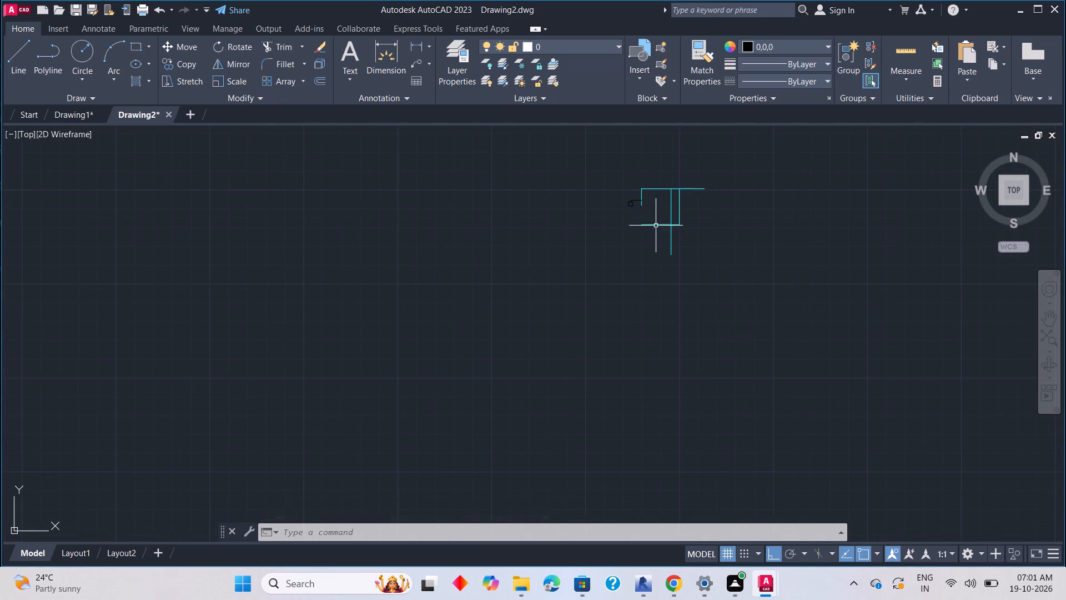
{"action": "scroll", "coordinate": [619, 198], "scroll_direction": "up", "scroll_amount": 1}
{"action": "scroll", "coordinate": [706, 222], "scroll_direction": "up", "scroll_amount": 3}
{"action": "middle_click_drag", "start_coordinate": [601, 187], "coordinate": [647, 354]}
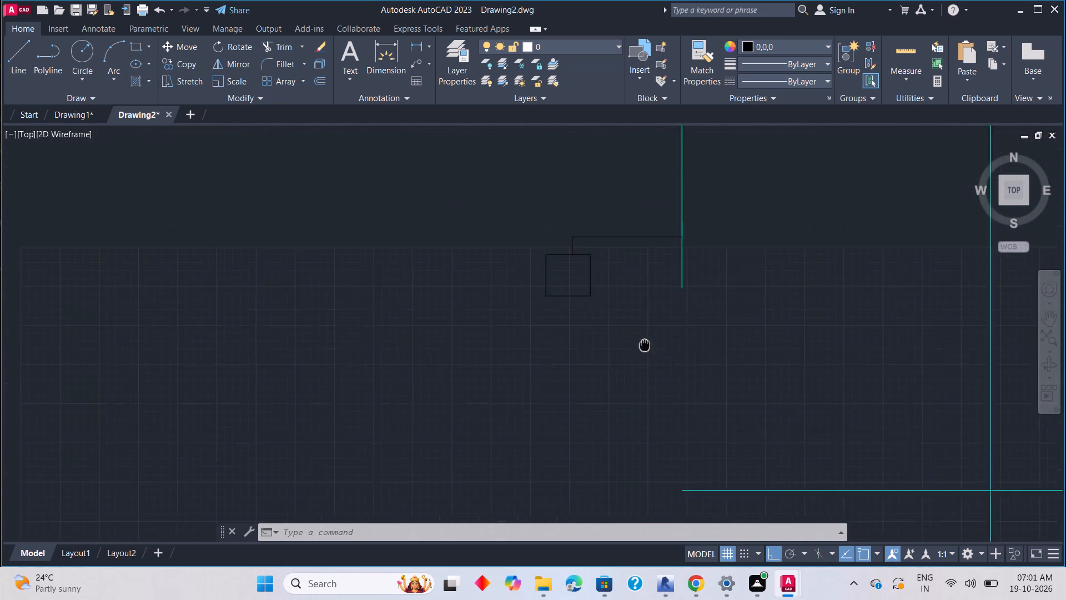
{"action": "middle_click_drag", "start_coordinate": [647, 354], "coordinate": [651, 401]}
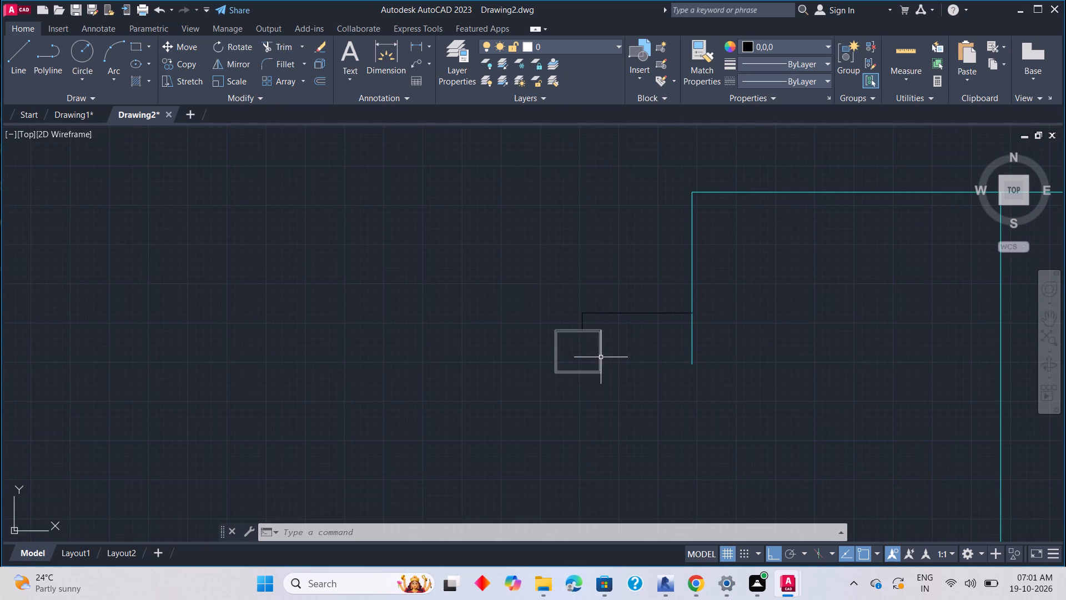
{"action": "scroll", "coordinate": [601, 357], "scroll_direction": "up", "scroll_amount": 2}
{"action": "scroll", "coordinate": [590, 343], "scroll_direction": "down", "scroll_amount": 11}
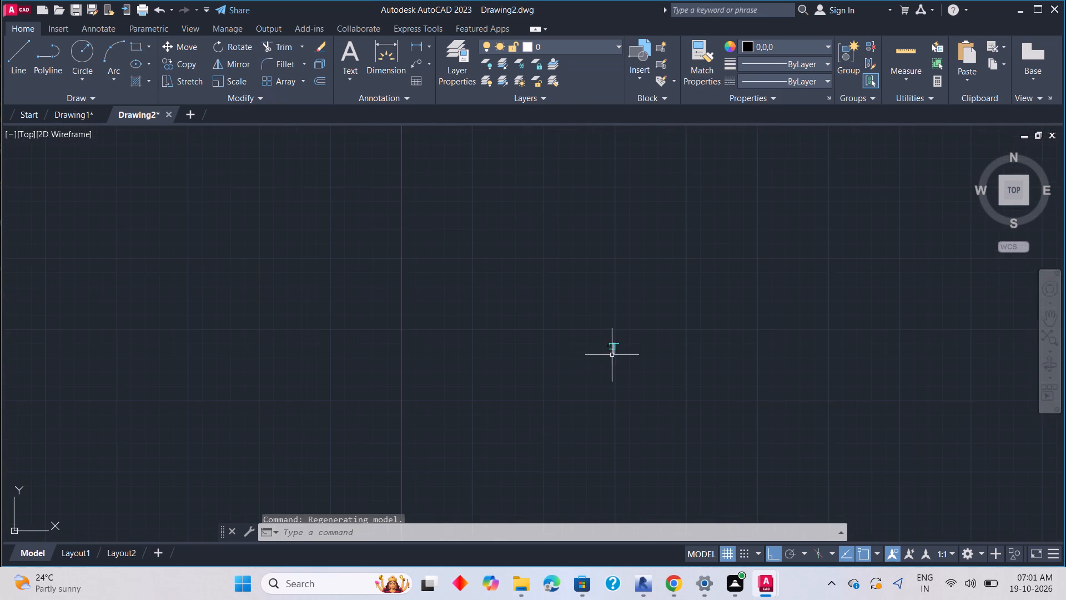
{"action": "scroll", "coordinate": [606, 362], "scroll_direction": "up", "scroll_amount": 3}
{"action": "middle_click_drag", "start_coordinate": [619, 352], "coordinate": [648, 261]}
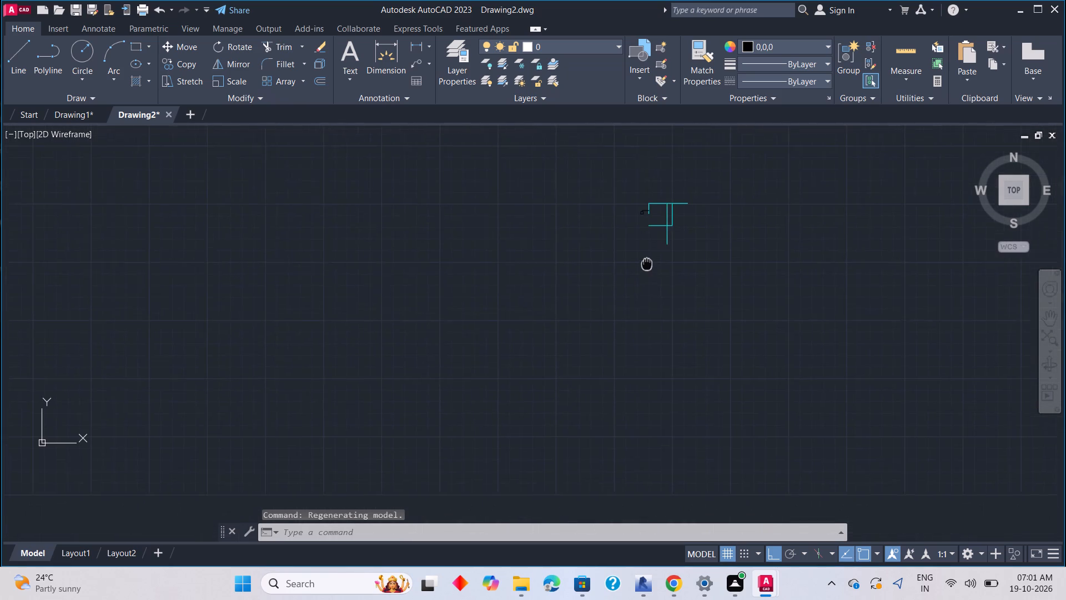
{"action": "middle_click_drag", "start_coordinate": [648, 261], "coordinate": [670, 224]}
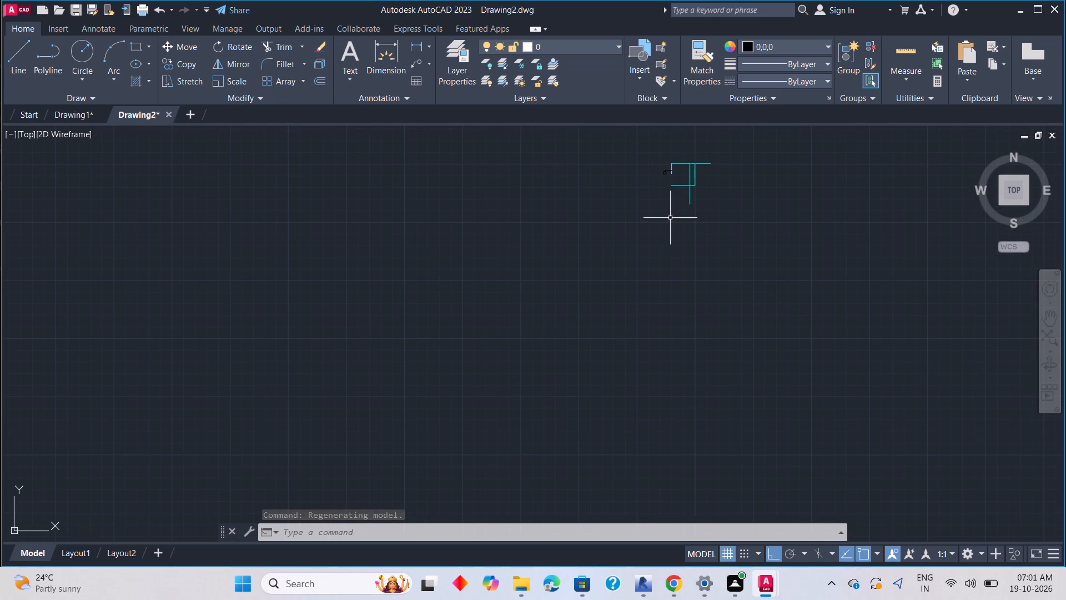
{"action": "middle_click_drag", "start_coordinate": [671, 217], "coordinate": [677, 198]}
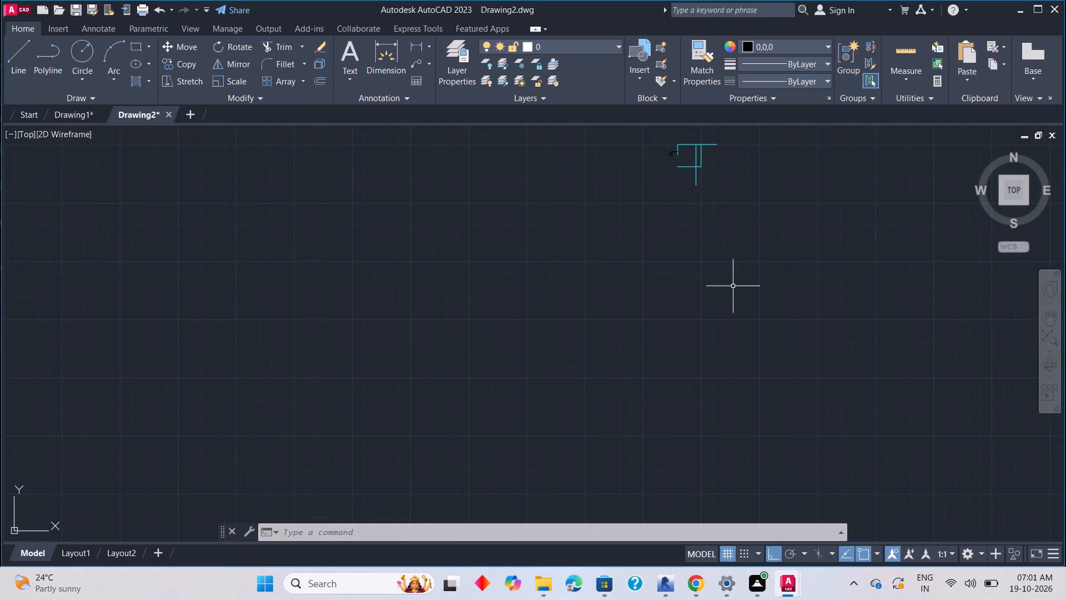
Trim the end of the short black drop line that projects below the rectangle's top edge.
{"action": "middle_click_drag", "start_coordinate": [691, 236], "coordinate": [701, 379]}
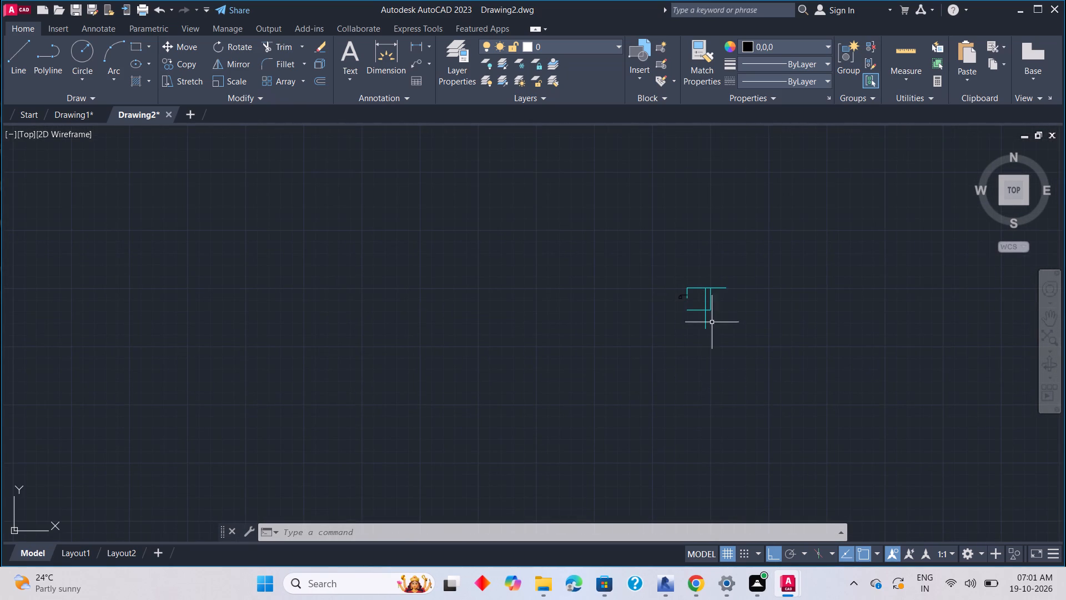
{"action": "scroll", "coordinate": [703, 314], "scroll_direction": "up", "scroll_amount": 3}
{"action": "middle_click_drag", "start_coordinate": [671, 291], "coordinate": [676, 303]}
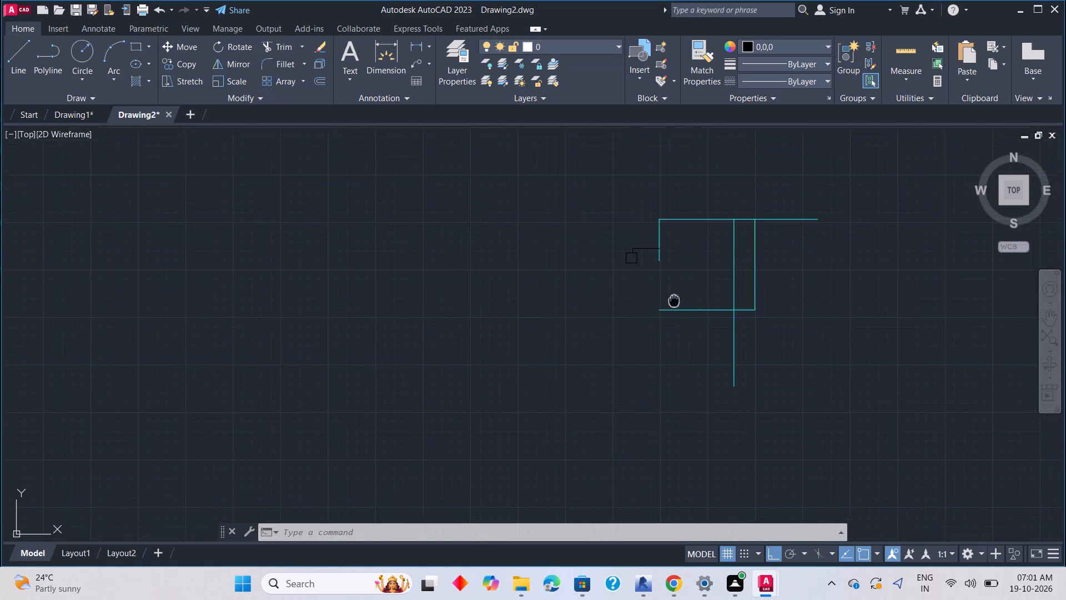
{"action": "middle_click_drag", "start_coordinate": [676, 303], "coordinate": [706, 366]}
{"action": "scroll", "coordinate": [686, 365], "scroll_direction": "up", "scroll_amount": 3}
{"action": "middle_click_drag", "start_coordinate": [653, 308], "coordinate": [657, 373]}
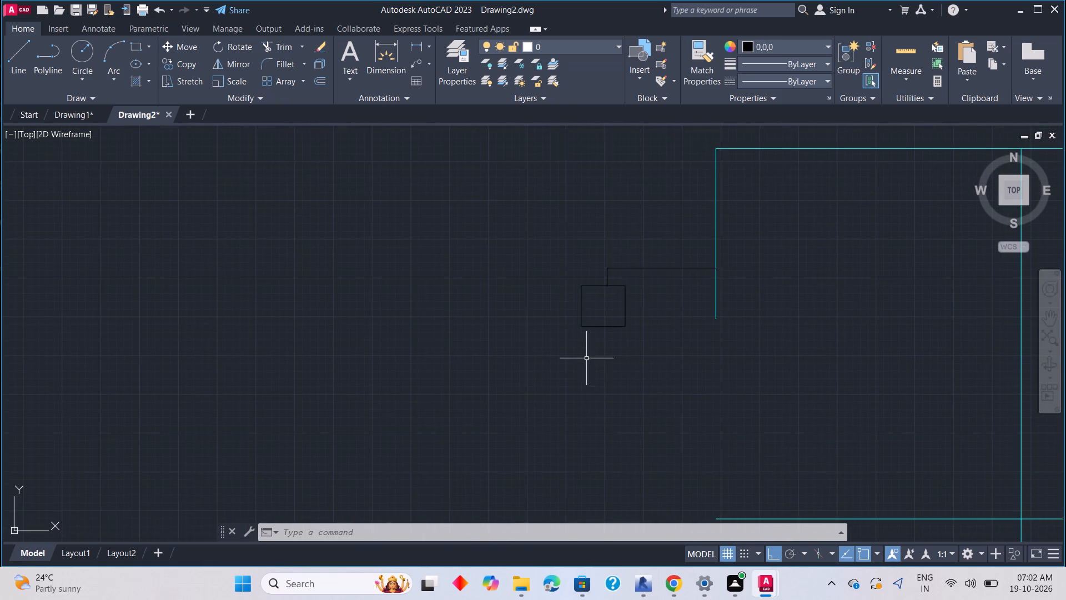
{"action": "scroll", "coordinate": [605, 316], "scroll_direction": "up", "scroll_amount": 3}
{"action": "middle_click_drag", "start_coordinate": [609, 296], "coordinate": [610, 426]}
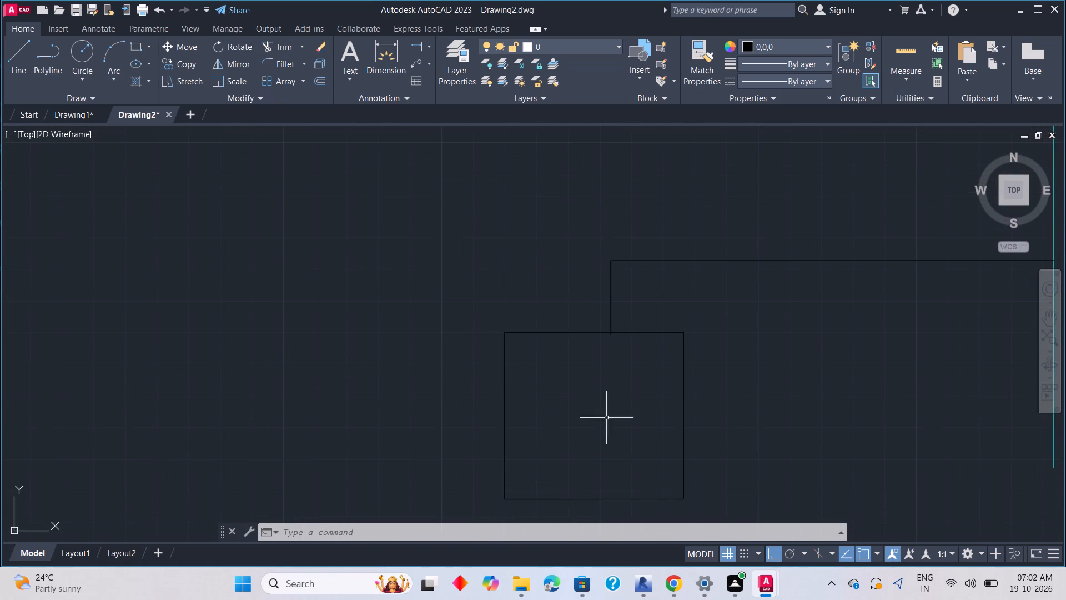
{"action": "type", "text": "tr"}
{"action": "key", "text": "space"}
{"action": "scroll", "coordinate": [615, 341], "scroll_direction": "up", "scroll_amount": 2}
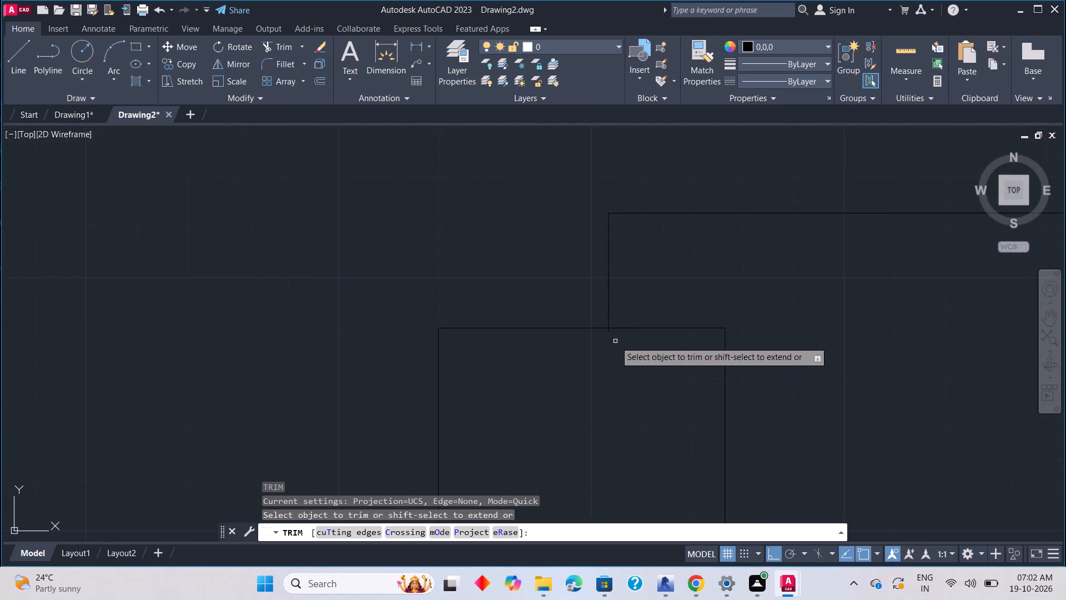
{"action": "scroll", "coordinate": [615, 341], "scroll_direction": "up", "scroll_amount": 3}
{"action": "left_click", "coordinate": [589, 298]}
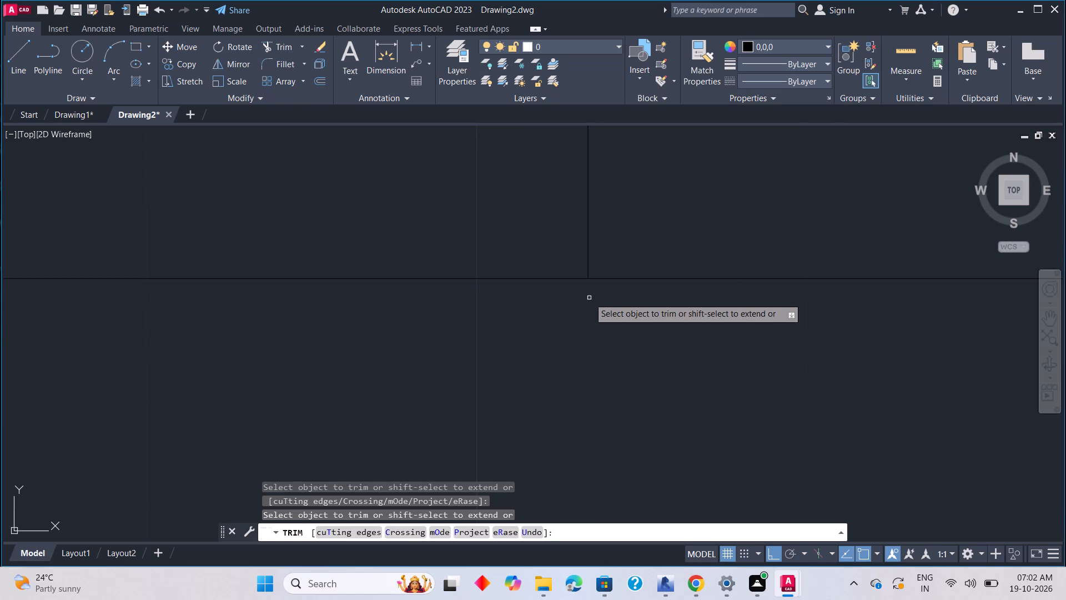
{"action": "scroll", "coordinate": [630, 322], "scroll_direction": "down", "scroll_amount": 7}
{"action": "key", "text": "Escape"}
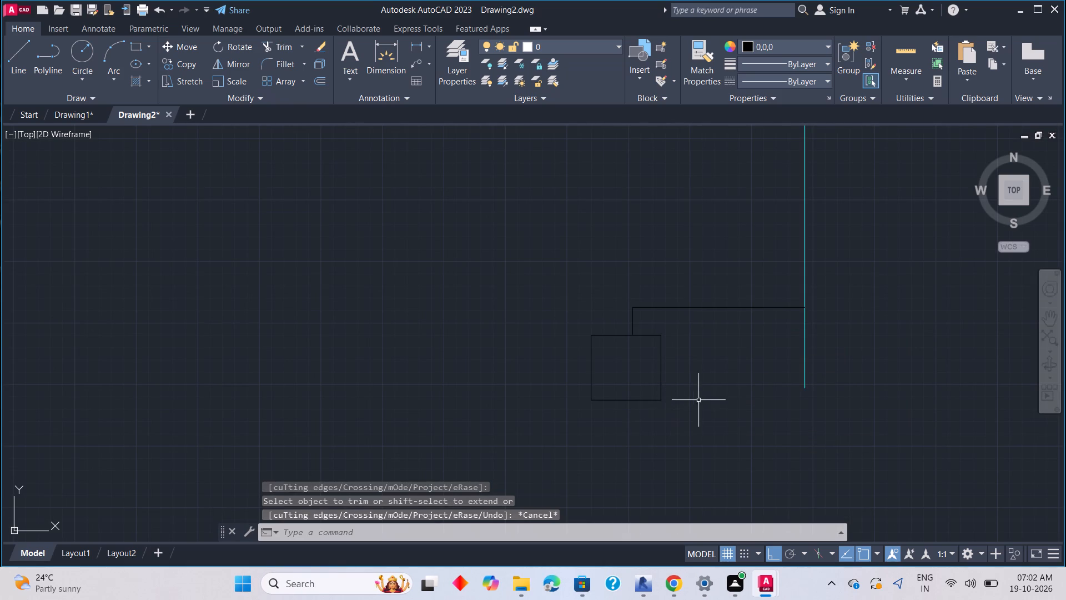
Draw a black line from the cyan vertical 5 units right, continuing straight down well past the lower cyan horizontal.
{"action": "key", "text": "l"}
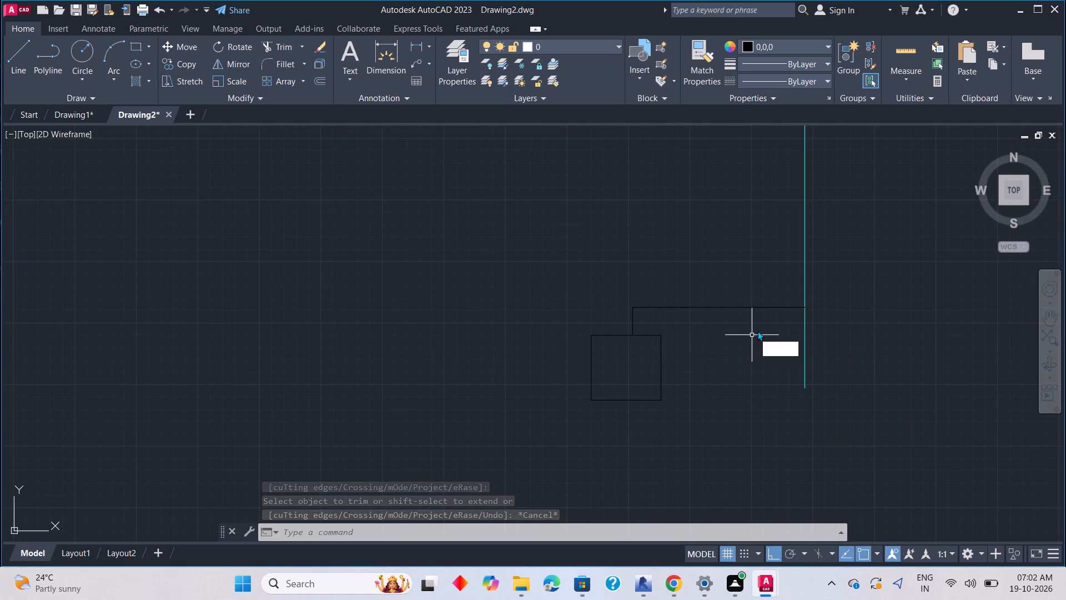
{"action": "key", "text": "space"}
{"action": "left_click", "coordinate": [802, 309]}
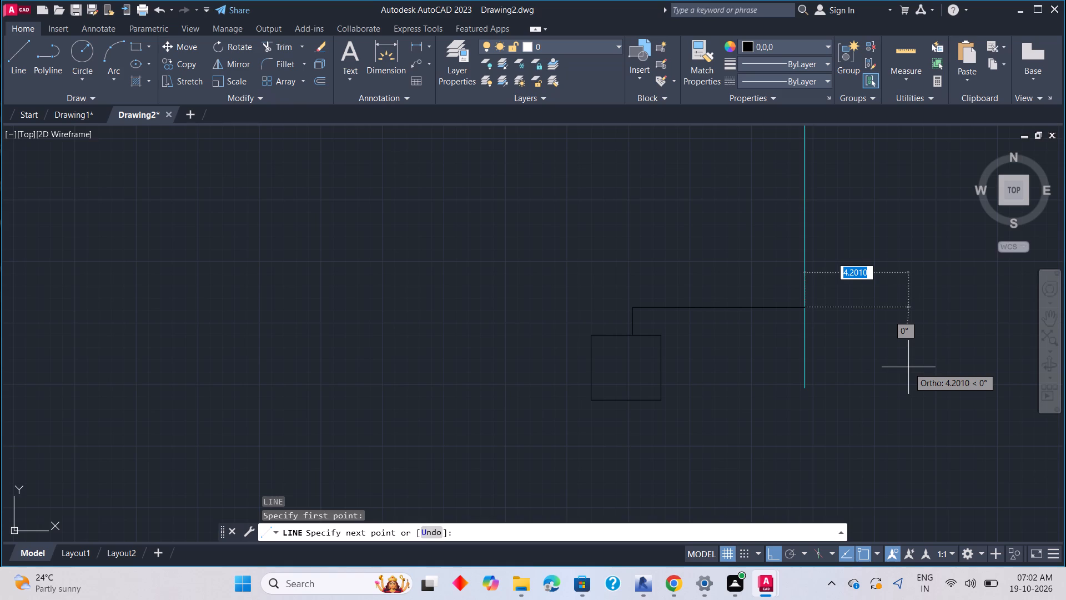
{"action": "key", "text": "5"}
{"action": "key", "text": "Return"}
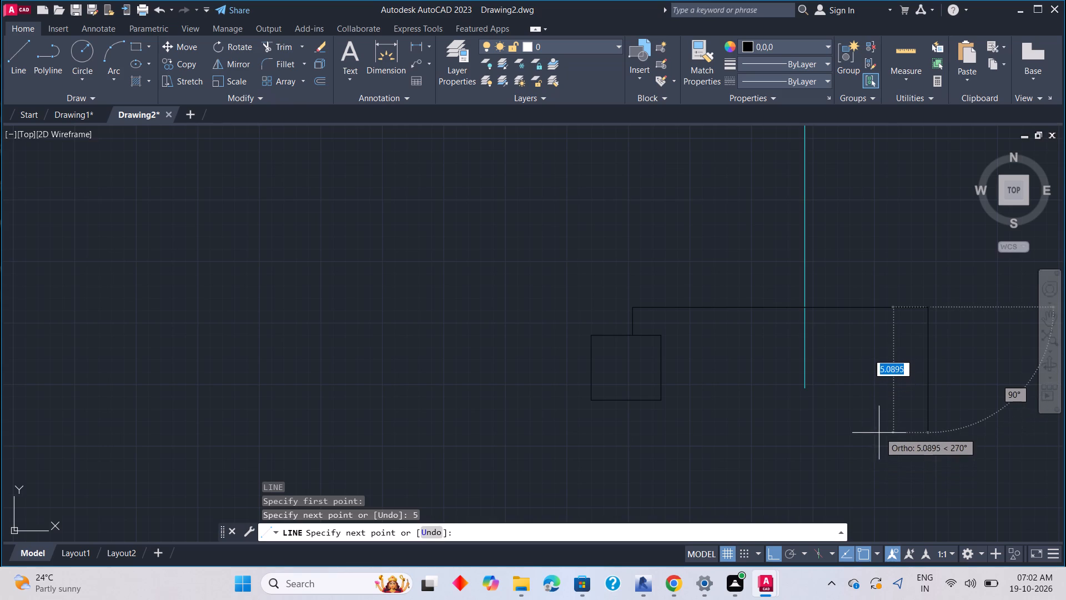
{"action": "scroll", "coordinate": [887, 488], "scroll_direction": "down", "scroll_amount": 4}
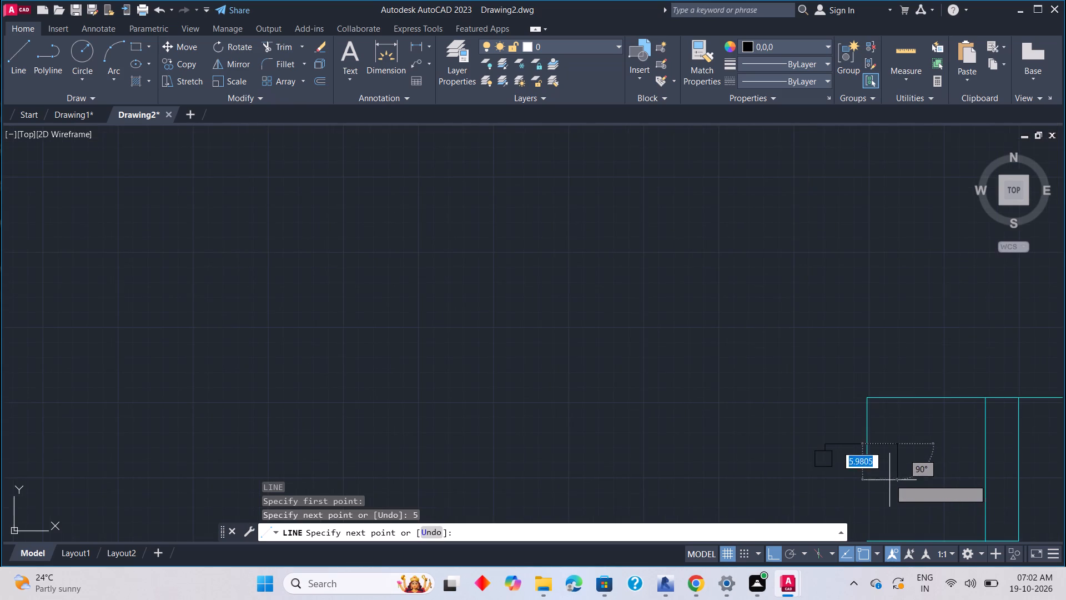
{"action": "middle_click_drag", "start_coordinate": [889, 485], "coordinate": [903, 351]}
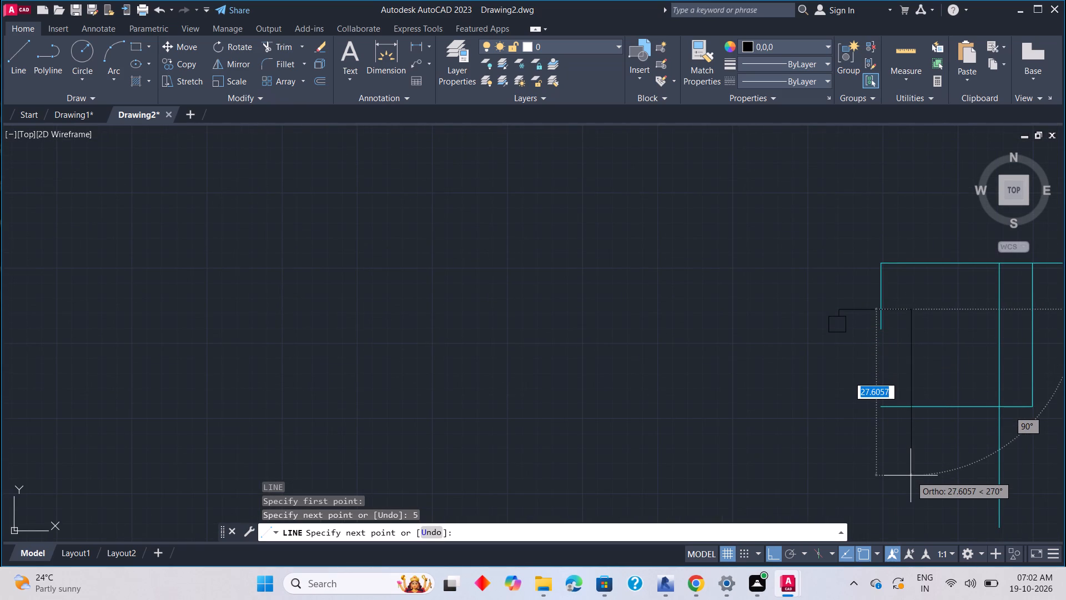
{"action": "left_click", "coordinate": [914, 508]}
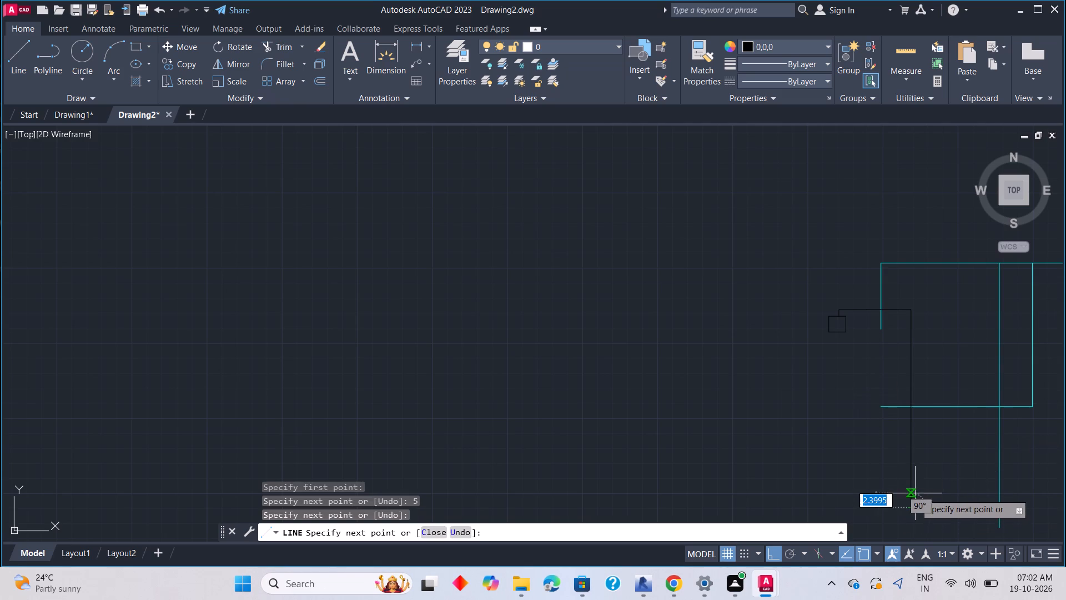
{"action": "key", "text": "Escape"}
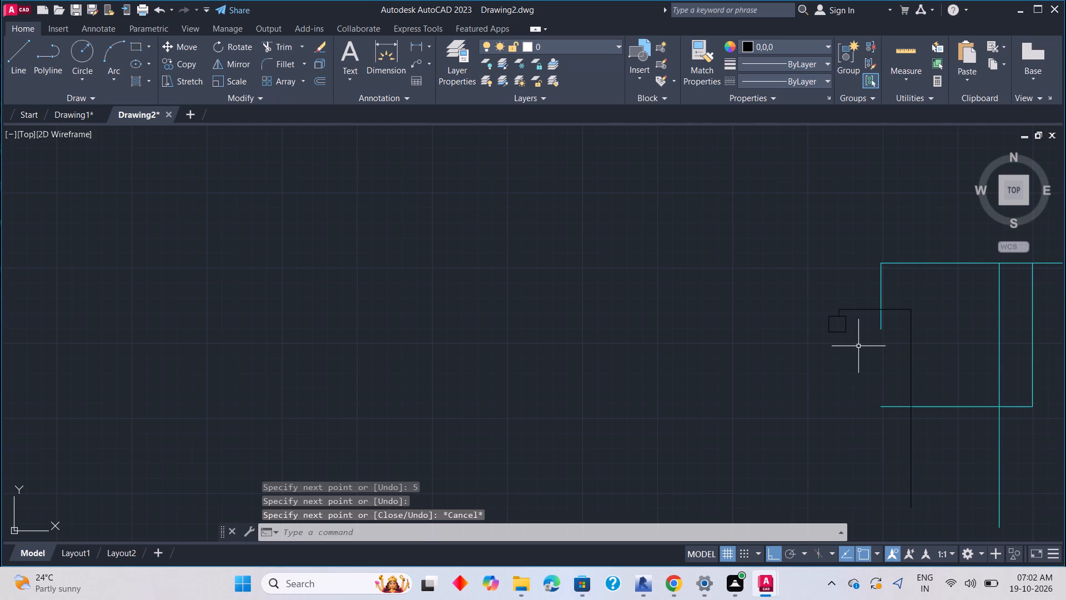
Copy the small black box 7 units to the right, level with the original, onto the lower end of the cyan vertical.
{"action": "scroll", "coordinate": [849, 348], "scroll_direction": "up", "scroll_amount": 2}
{"action": "middle_click_drag", "start_coordinate": [849, 348], "coordinate": [764, 328]}
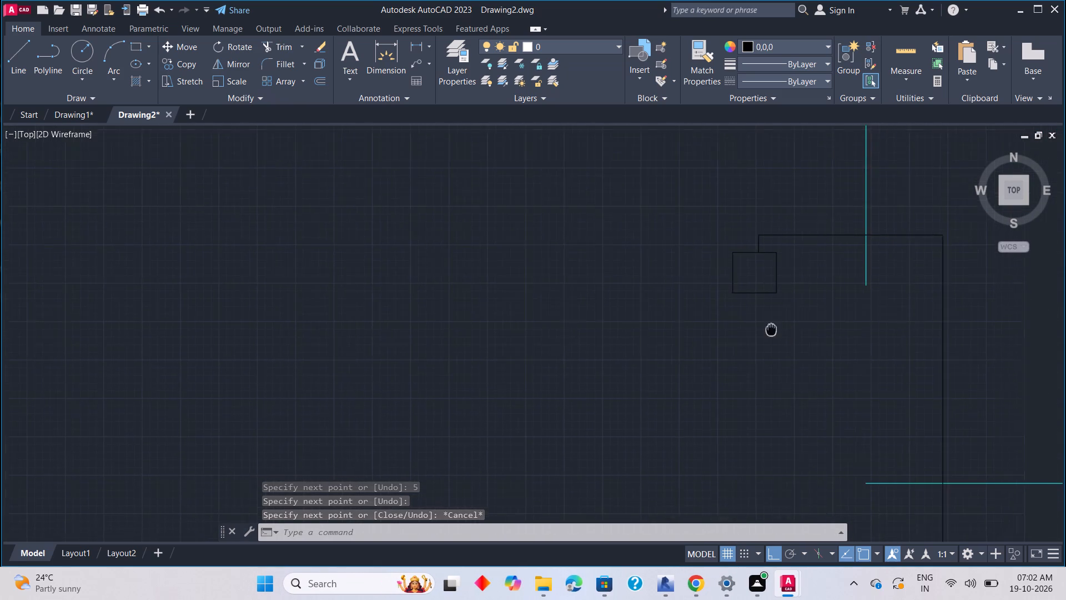
{"action": "middle_click_drag", "start_coordinate": [764, 328], "coordinate": [745, 324]}
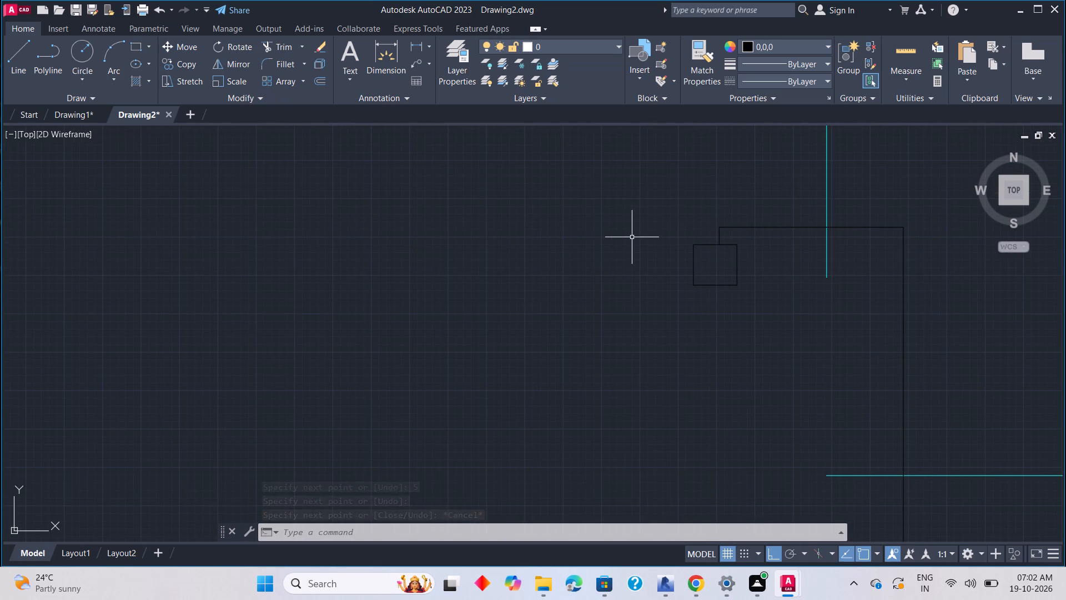
{"action": "left_click", "coordinate": [738, 268]}
{"action": "right_click", "coordinate": [775, 286]}
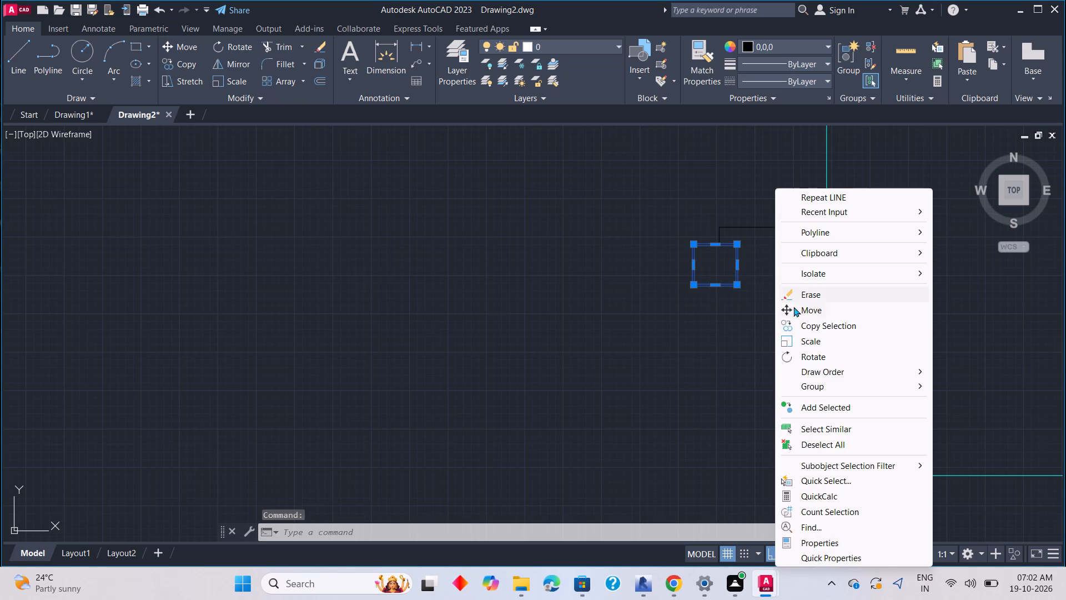
{"action": "left_click", "coordinate": [827, 324]}
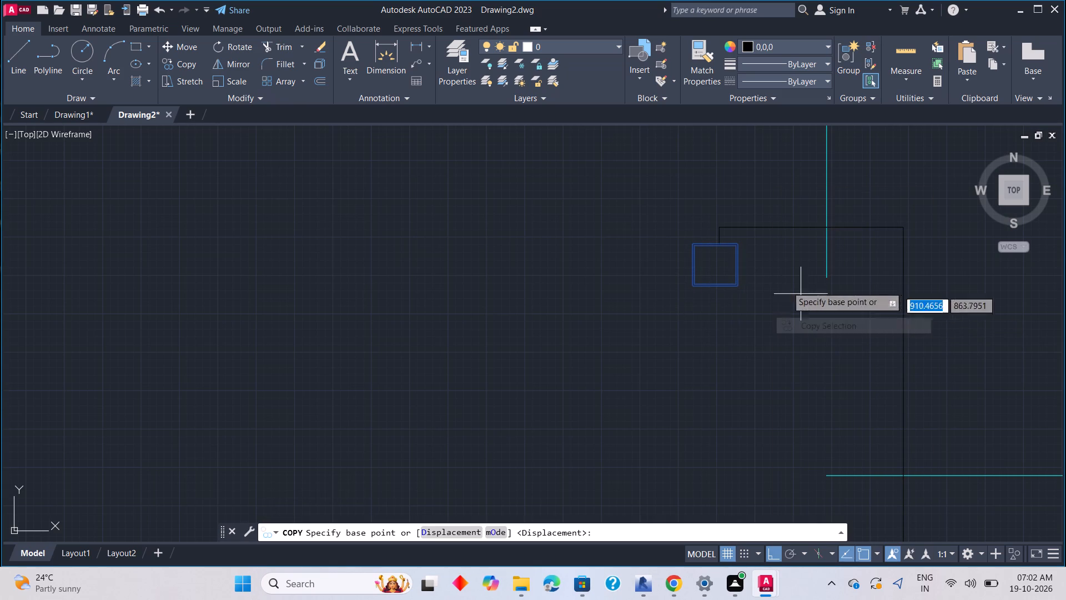
{"action": "left_click", "coordinate": [717, 247]}
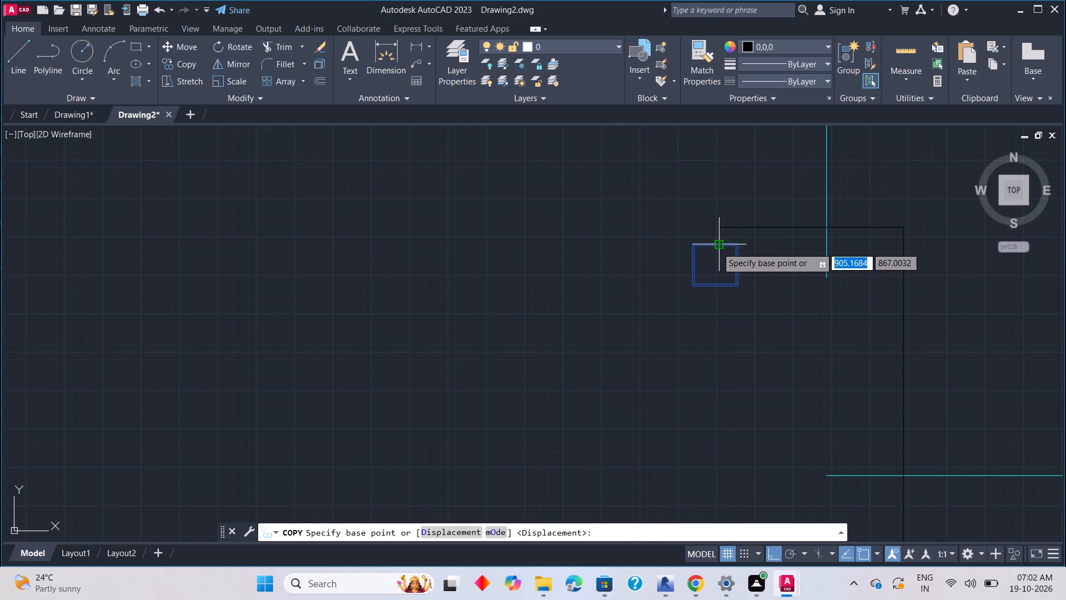
{"action": "left_click", "coordinate": [828, 256]}
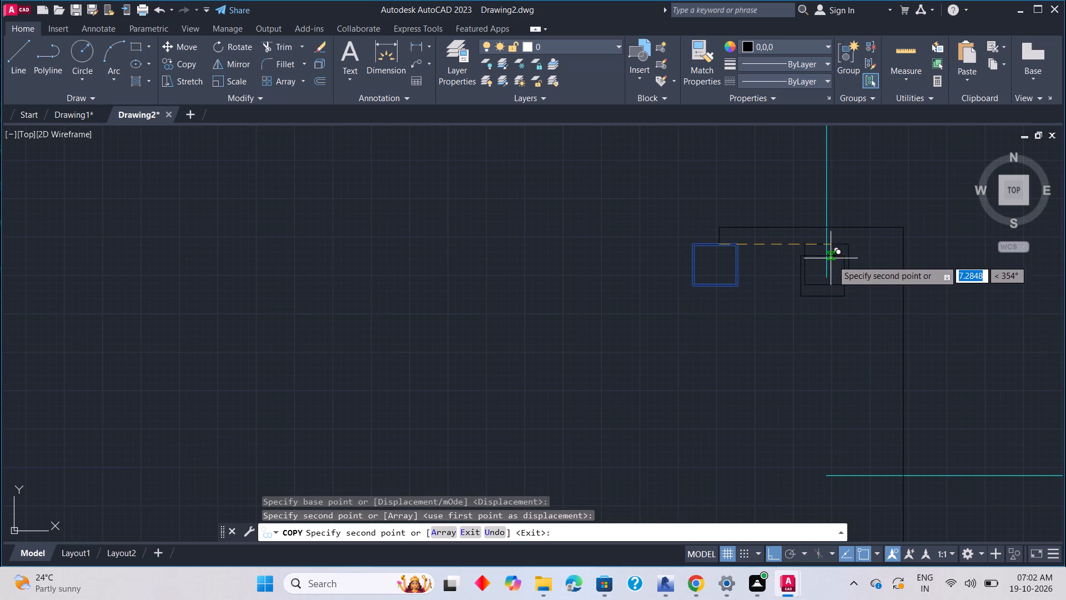
{"action": "key", "text": "ctrl+z"}
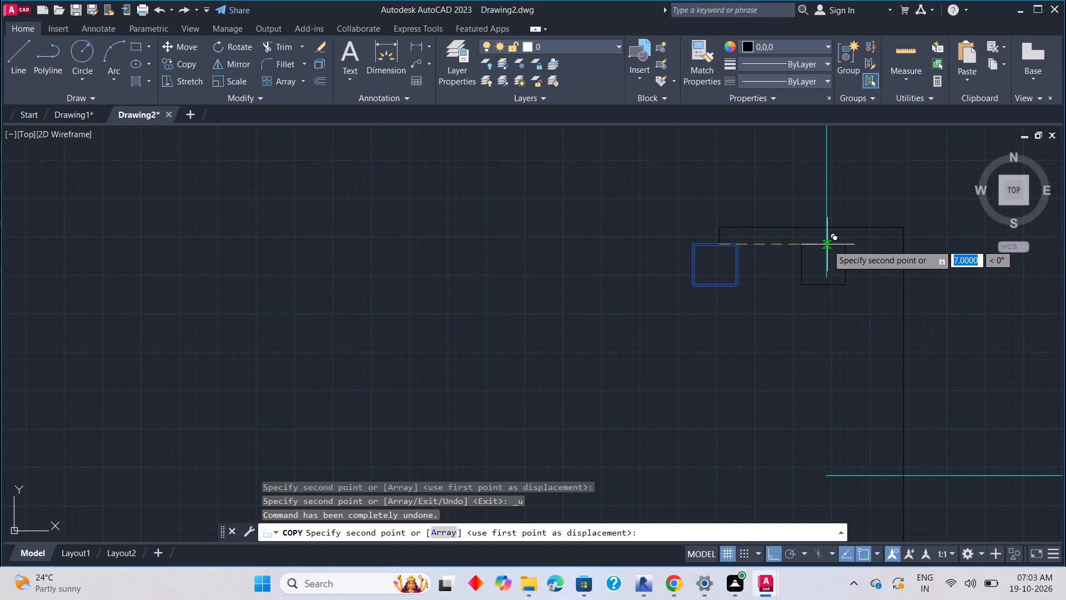
{"action": "left_click", "coordinate": [827, 244]}
{"action": "key", "text": "Escape"}
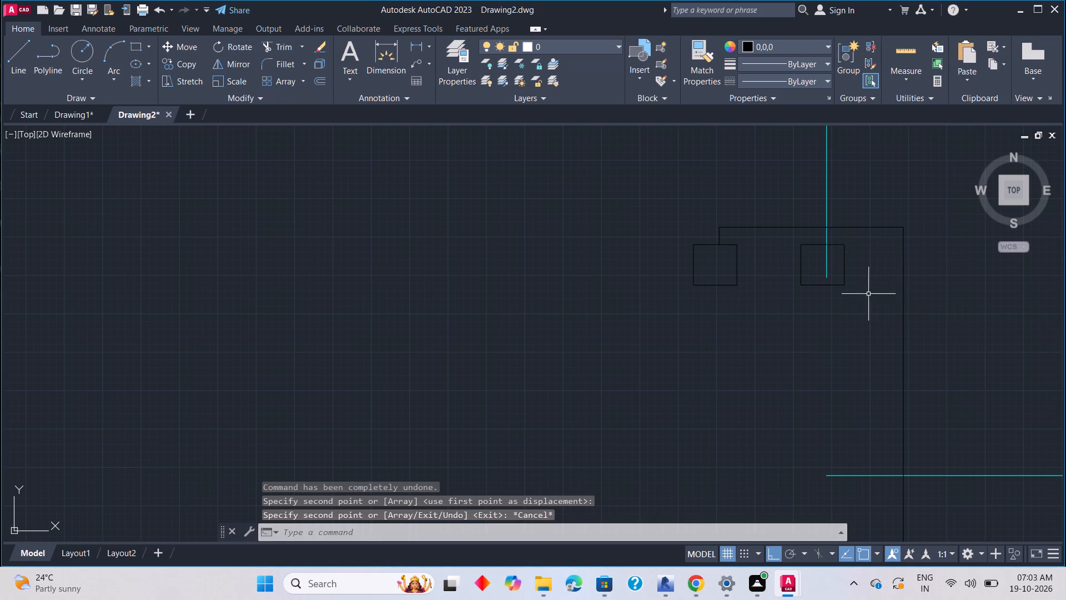
Trim the part of the cyan vertical that projects inside the copied box.
{"action": "scroll", "coordinate": [845, 271], "scroll_direction": "up", "scroll_amount": 2}
{"action": "middle_click_drag", "start_coordinate": [780, 251], "coordinate": [801, 280]}
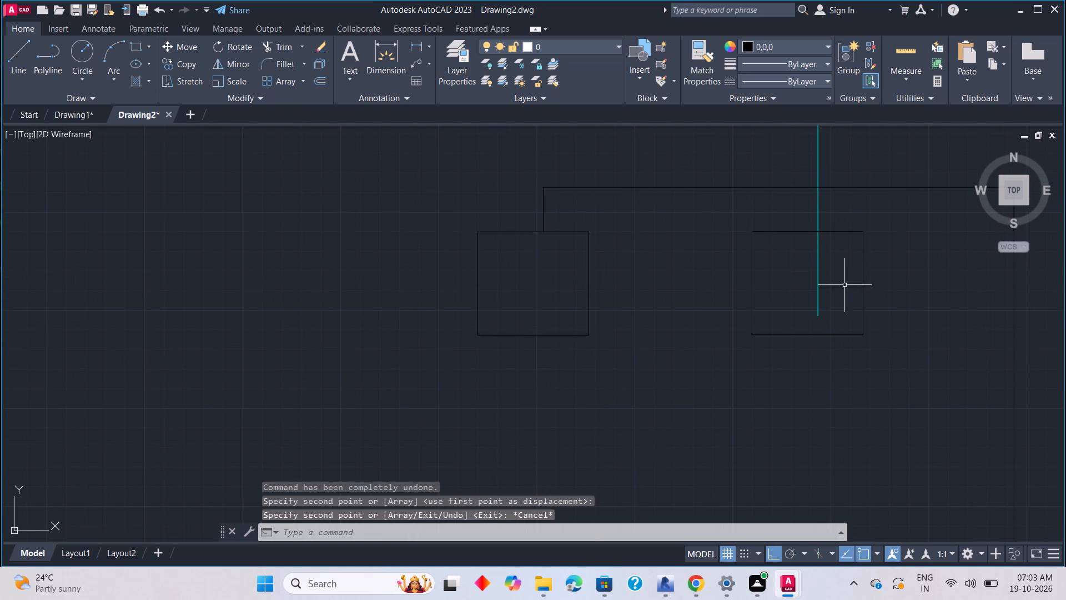
{"action": "scroll", "coordinate": [840, 282], "scroll_direction": "up", "scroll_amount": 1}
{"action": "type", "text": "tv e"}
{"action": "key", "text": "Escape"}
{"action": "type", "text": "tr"}
{"action": "key", "text": "space"}
{"action": "left_click_drag", "start_coordinate": [806, 306], "coordinate": [799, 306]}
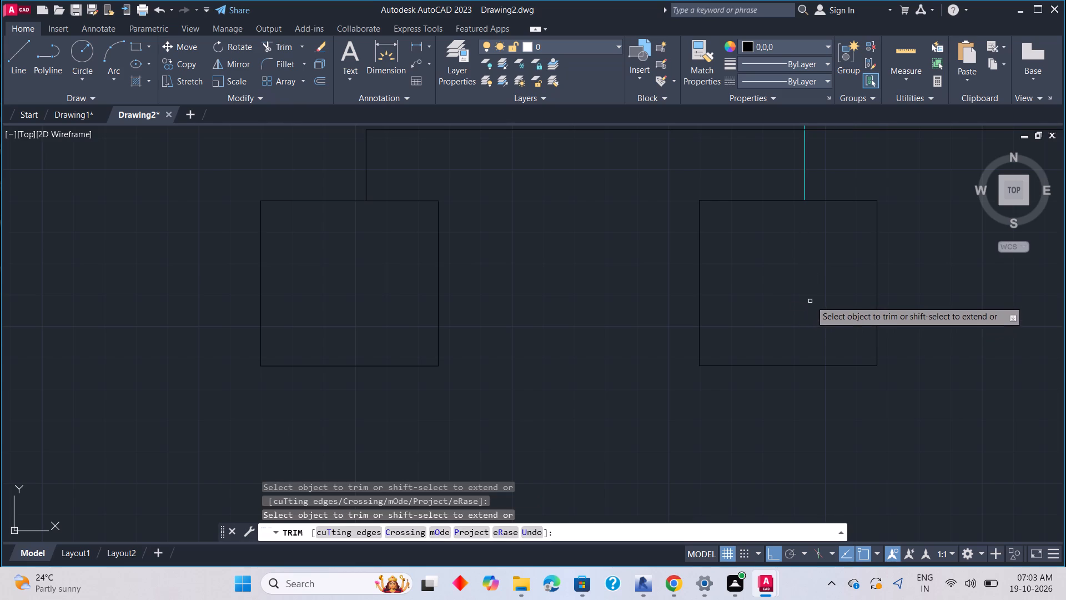
{"action": "key", "text": "Escape"}
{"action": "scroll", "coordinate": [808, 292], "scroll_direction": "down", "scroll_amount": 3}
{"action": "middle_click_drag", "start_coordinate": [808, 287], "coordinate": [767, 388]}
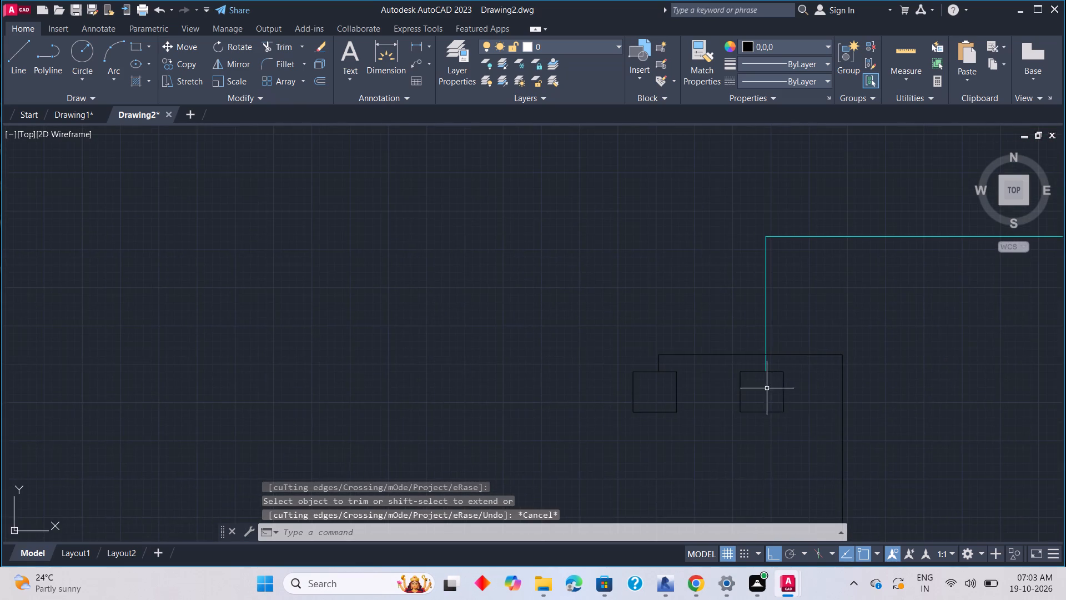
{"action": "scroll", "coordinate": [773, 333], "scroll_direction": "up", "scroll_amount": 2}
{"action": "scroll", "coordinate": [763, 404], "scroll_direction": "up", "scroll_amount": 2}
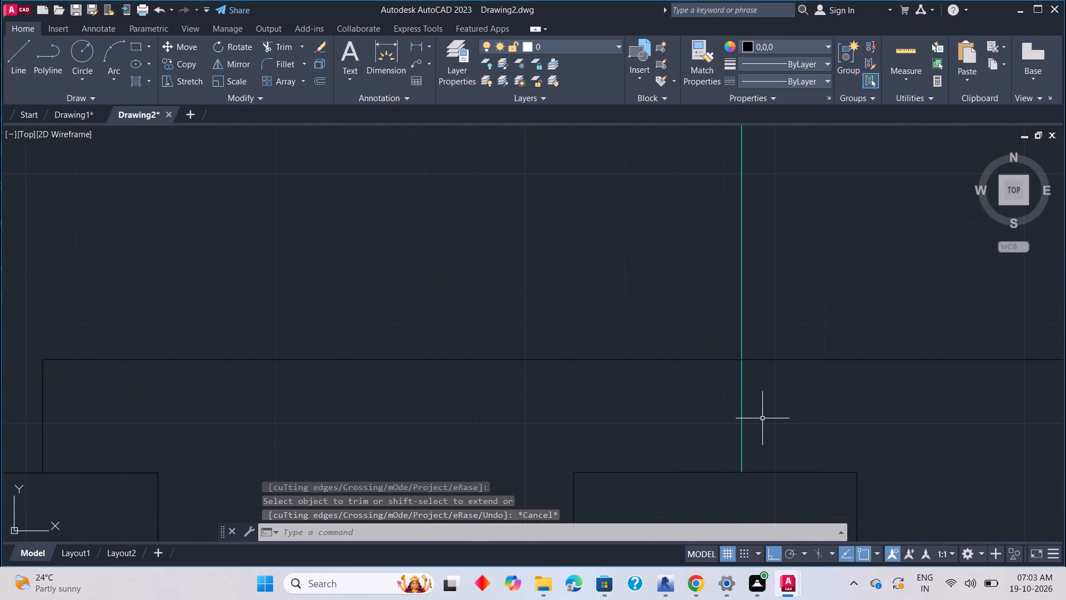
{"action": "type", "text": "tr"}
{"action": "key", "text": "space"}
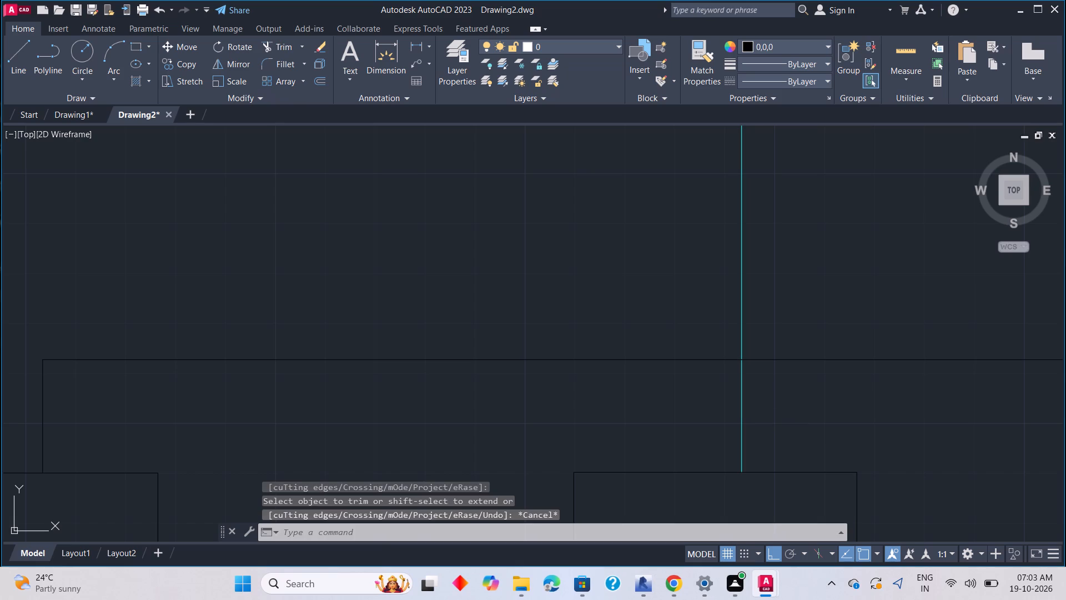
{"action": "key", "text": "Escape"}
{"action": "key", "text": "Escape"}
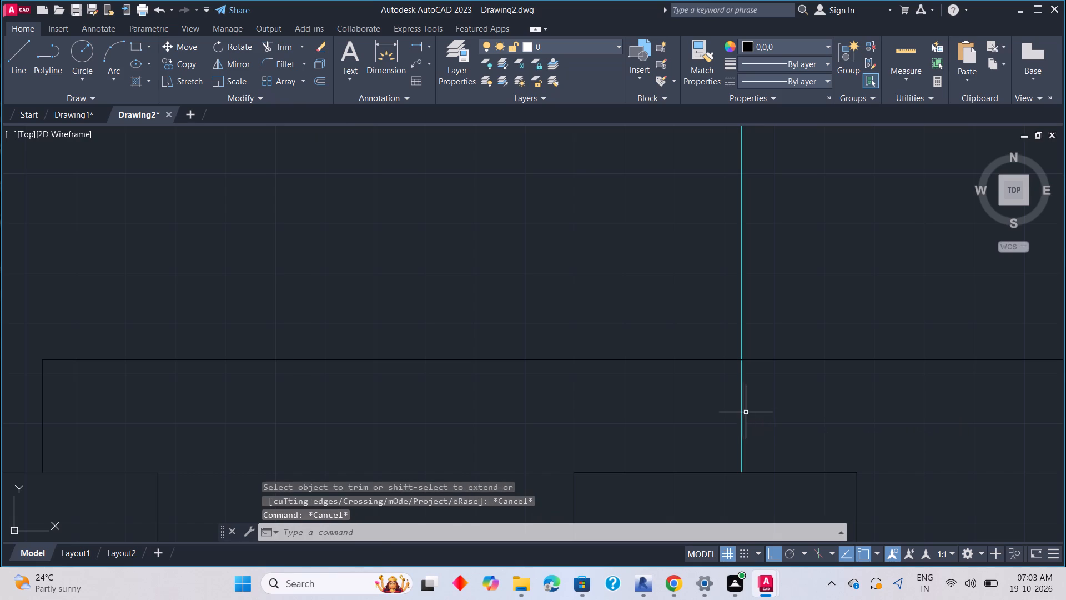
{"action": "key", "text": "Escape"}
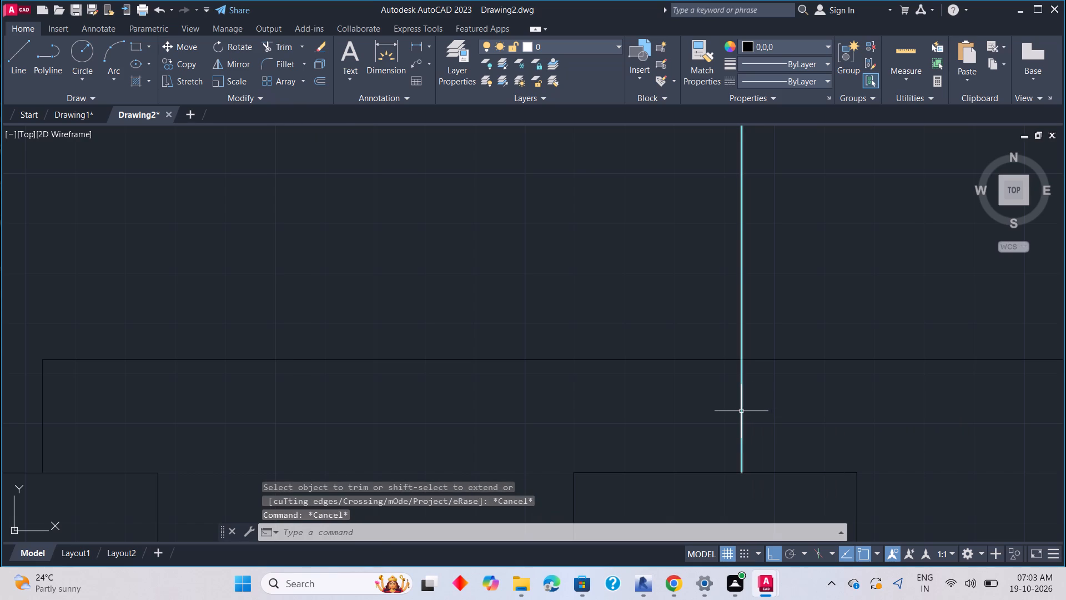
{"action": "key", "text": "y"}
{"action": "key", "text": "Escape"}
Trim the cyan vertical between the black horizontal line and the copied box's top edge.
{"action": "type", "text": "tr"}
{"action": "key", "text": "space"}
{"action": "left_click", "coordinate": [741, 411]}
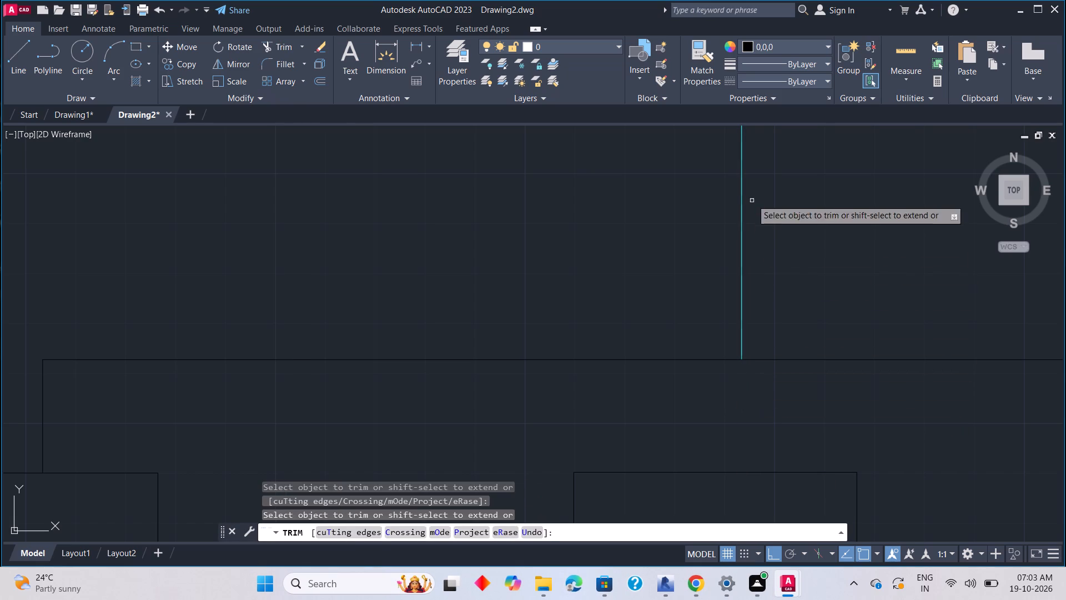
{"action": "key", "text": "Escape"}
{"action": "key", "text": "Escape"}
{"action": "key", "text": "Escape"}
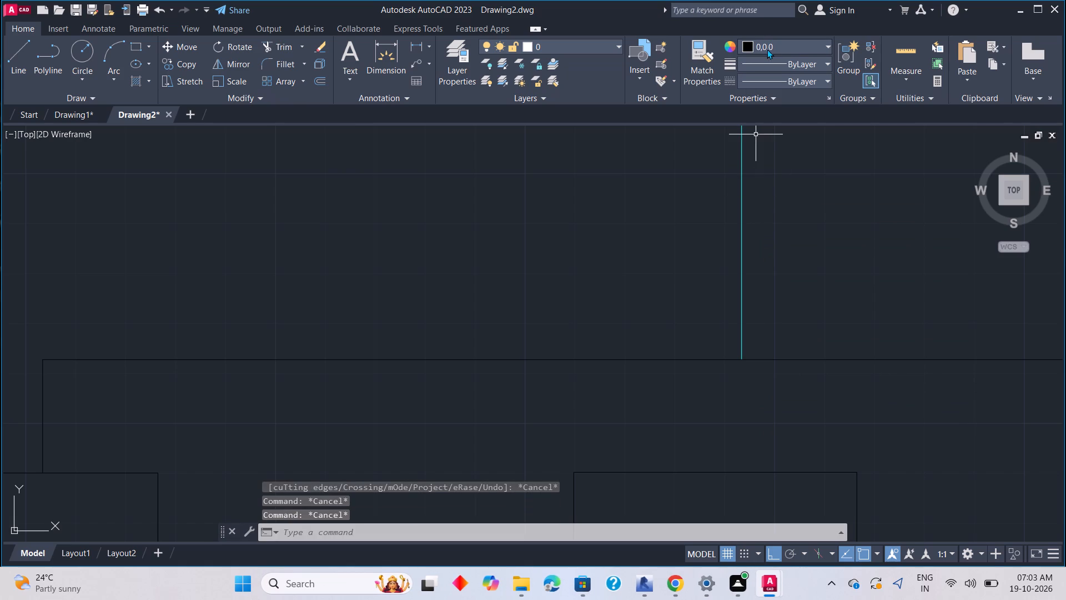
Draw a black line about 1.2 units straight down from the cyan vertical's lower end to the copied box's top edge.
{"action": "type", "text": "l"}
{"action": "key", "text": "space"}
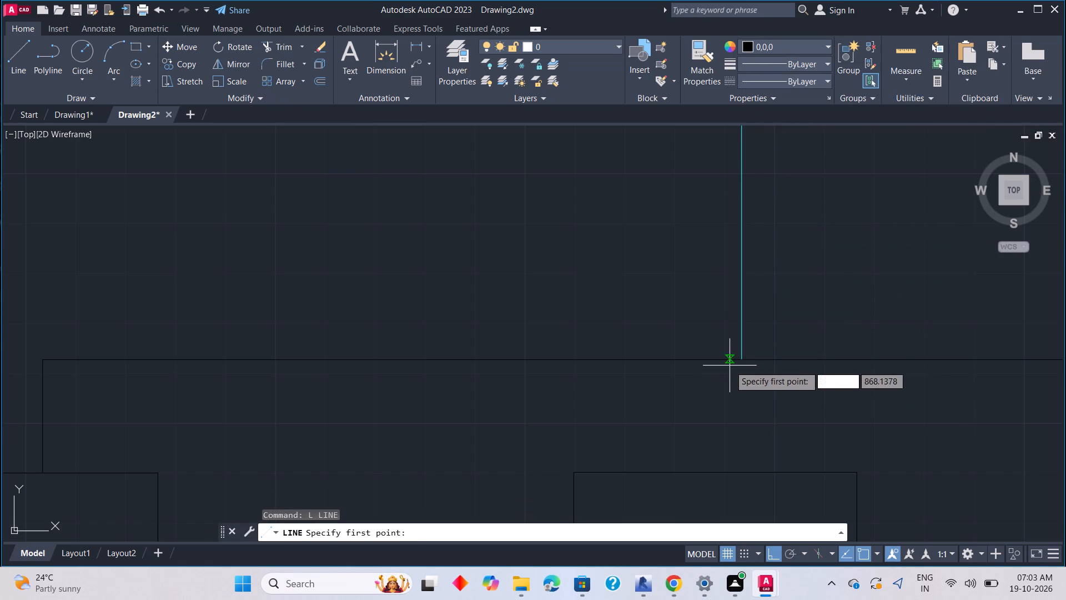
{"action": "left_click", "coordinate": [738, 360]}
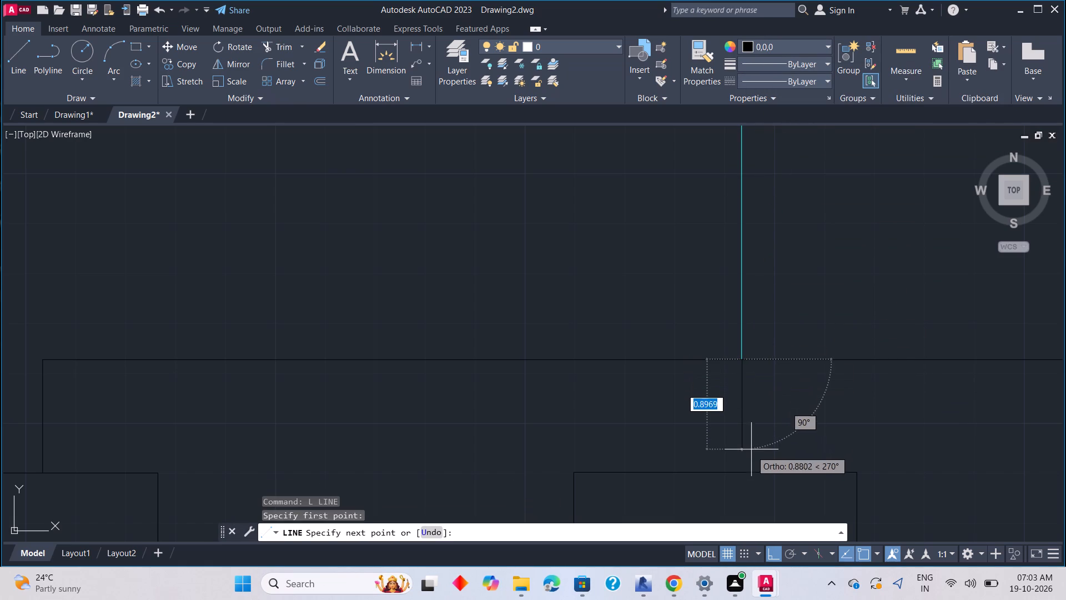
{"action": "scroll", "coordinate": [737, 478], "scroll_direction": "up", "scroll_amount": 2}
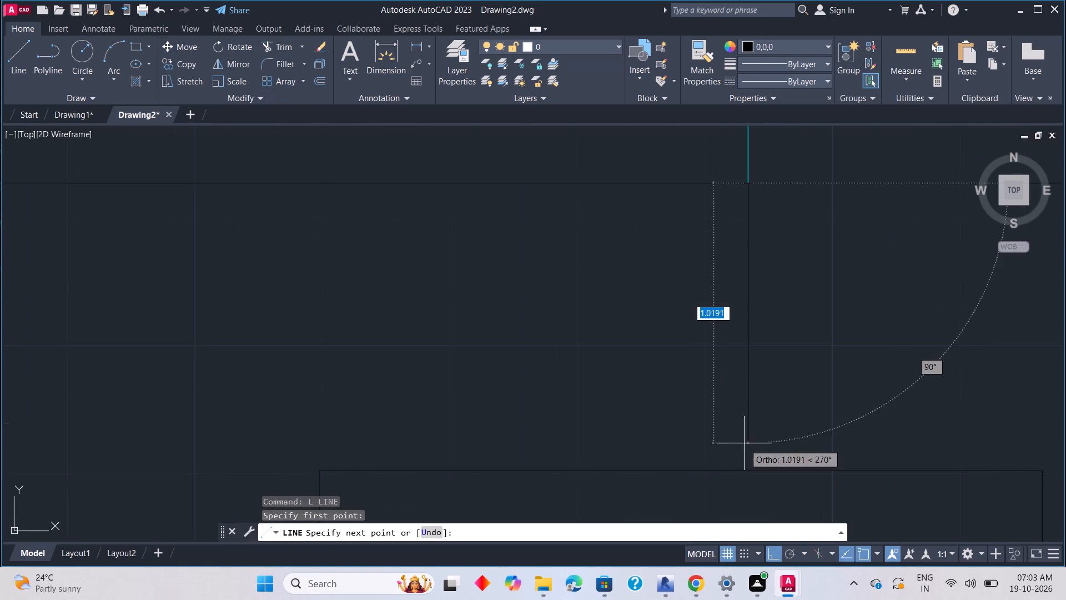
{"action": "middle_click_drag", "start_coordinate": [744, 483], "coordinate": [753, 396]}
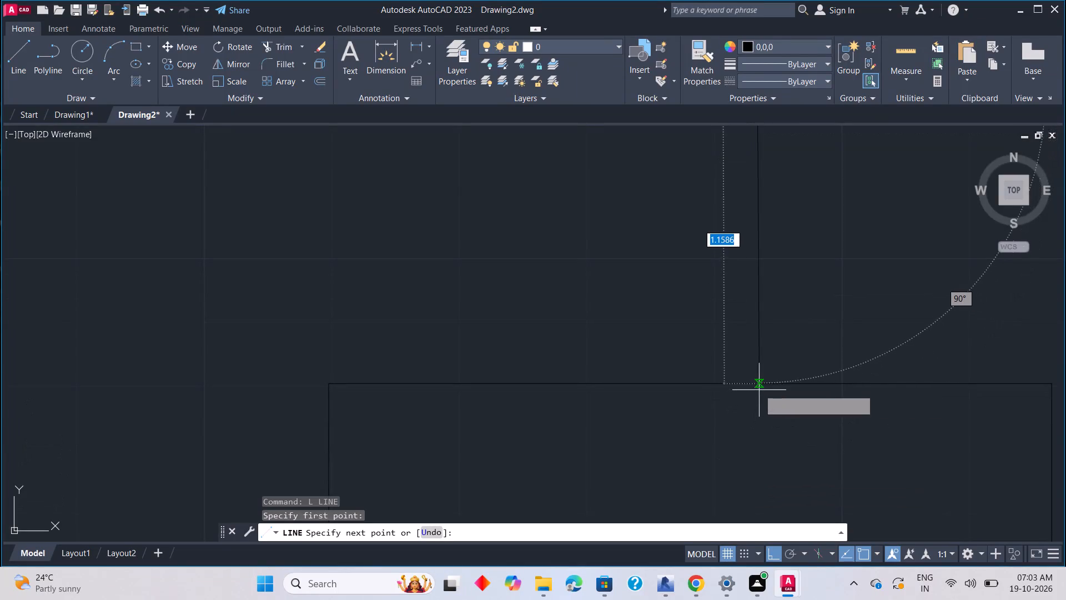
{"action": "left_click", "coordinate": [759, 387]}
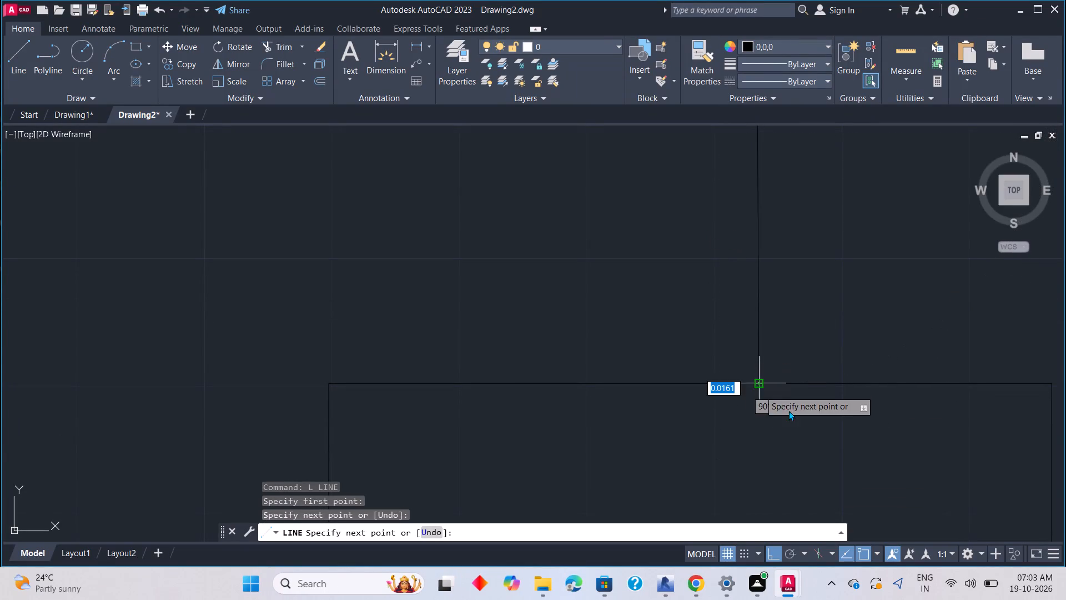
{"action": "key", "text": "Escape"}
Draw a black line about 2 units straight down from the left box's bottom edge, in line with the drop line above.
{"action": "scroll", "coordinate": [814, 424], "scroll_direction": "down", "scroll_amount": 7}
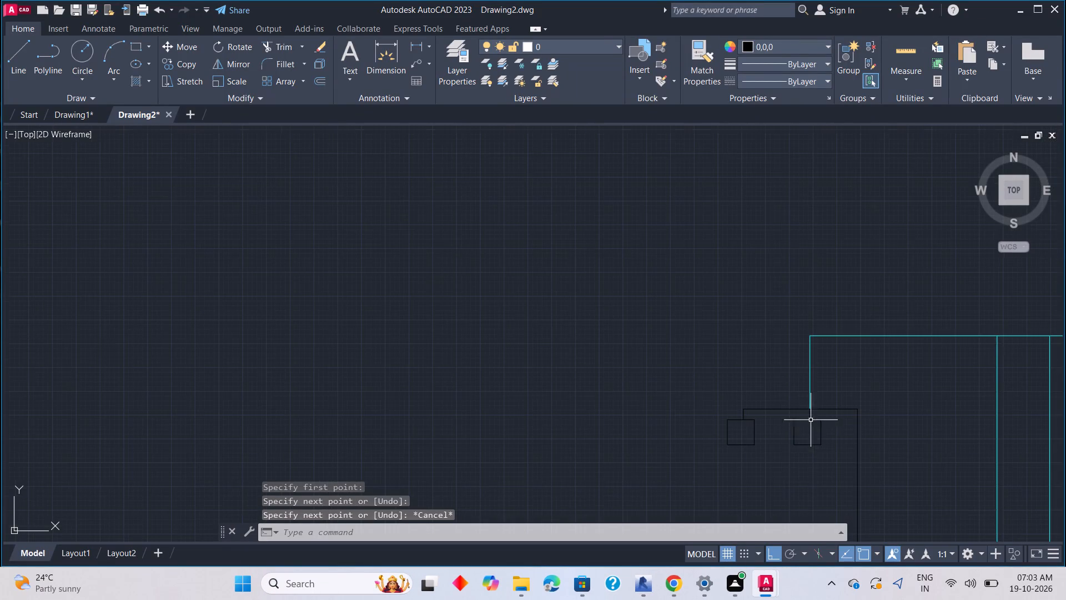
{"action": "middle_click_drag", "start_coordinate": [806, 449], "coordinate": [761, 264]}
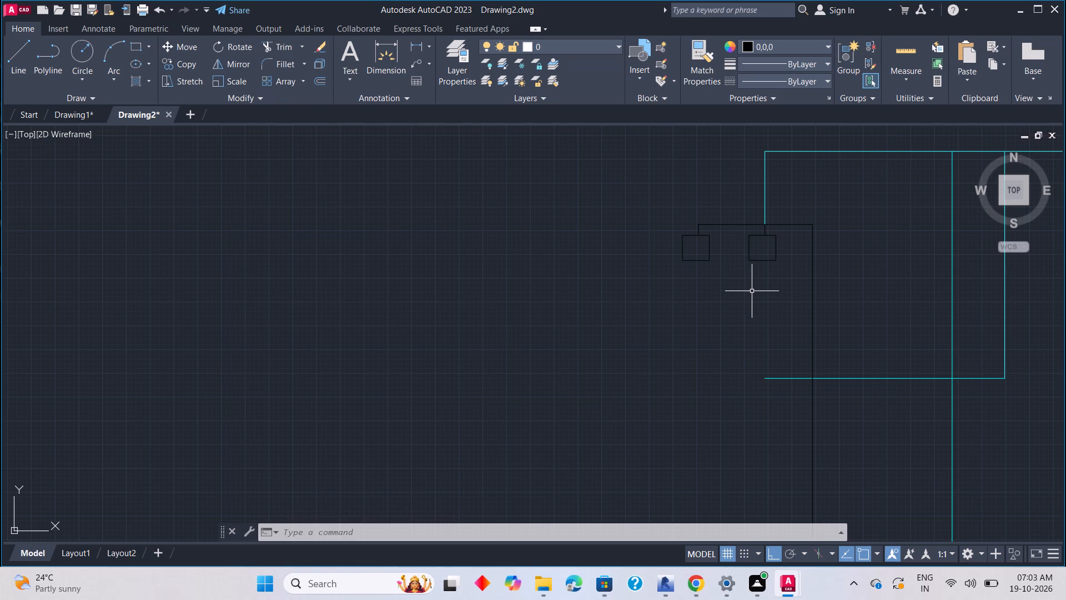
{"action": "scroll", "coordinate": [707, 278], "scroll_direction": "up", "scroll_amount": 2}
{"action": "key", "text": "l"}
{"action": "key", "text": "space"}
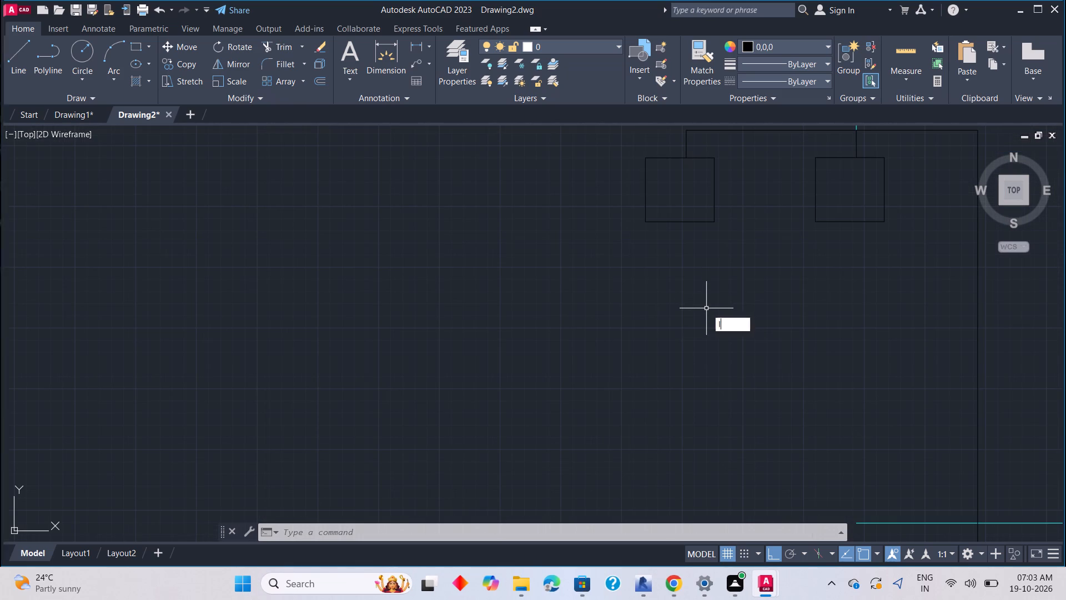
{"action": "left_click", "coordinate": [686, 221]}
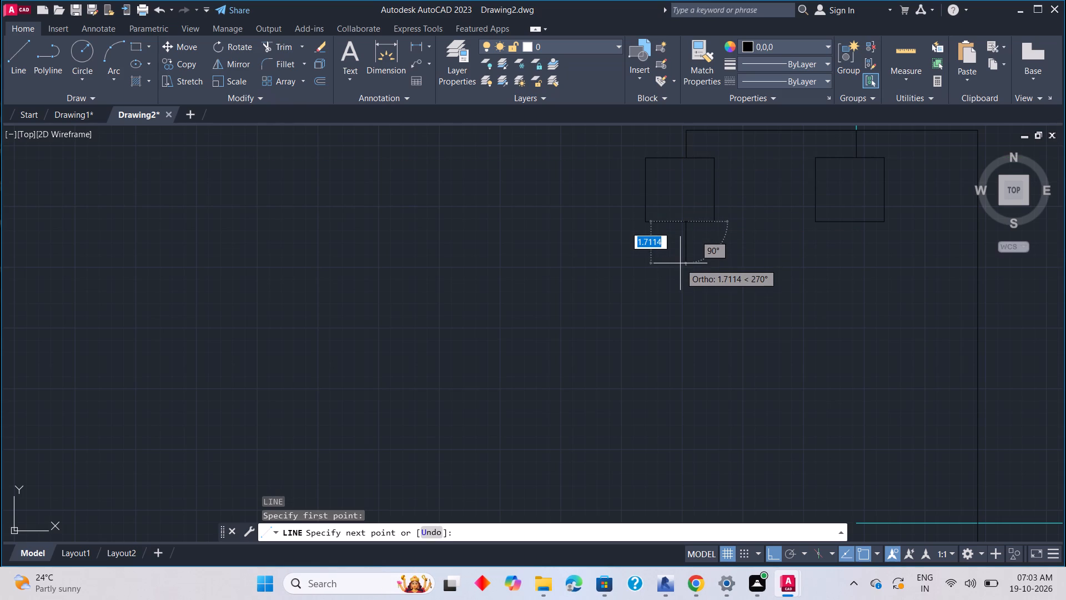
{"action": "left_click", "coordinate": [683, 268]}
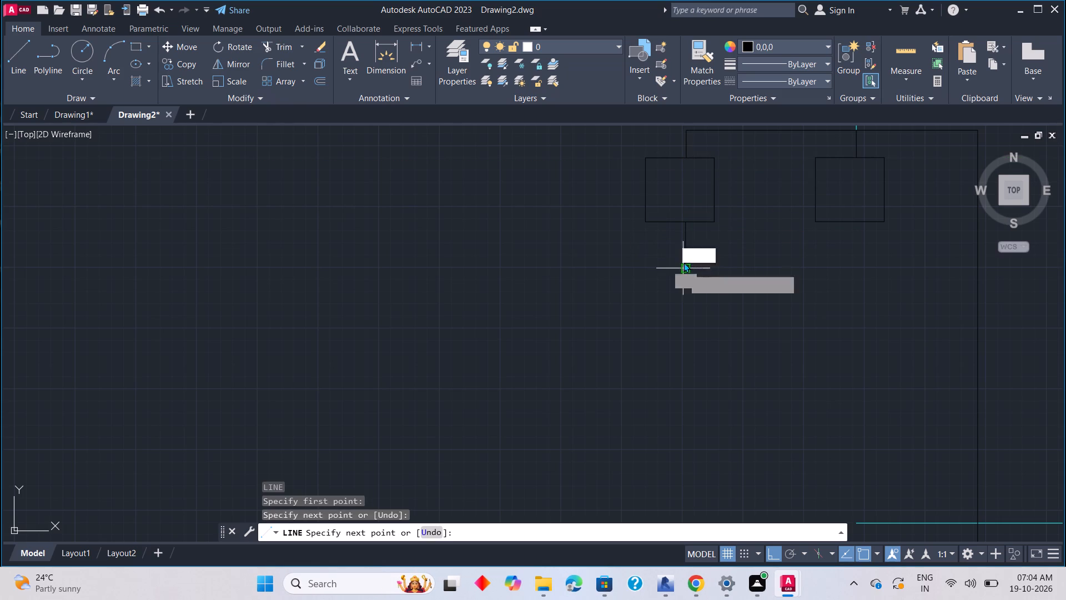
{"action": "key", "text": "grave"}
{"action": "key", "text": "Escape"}
{"action": "key", "text": "Escape"}
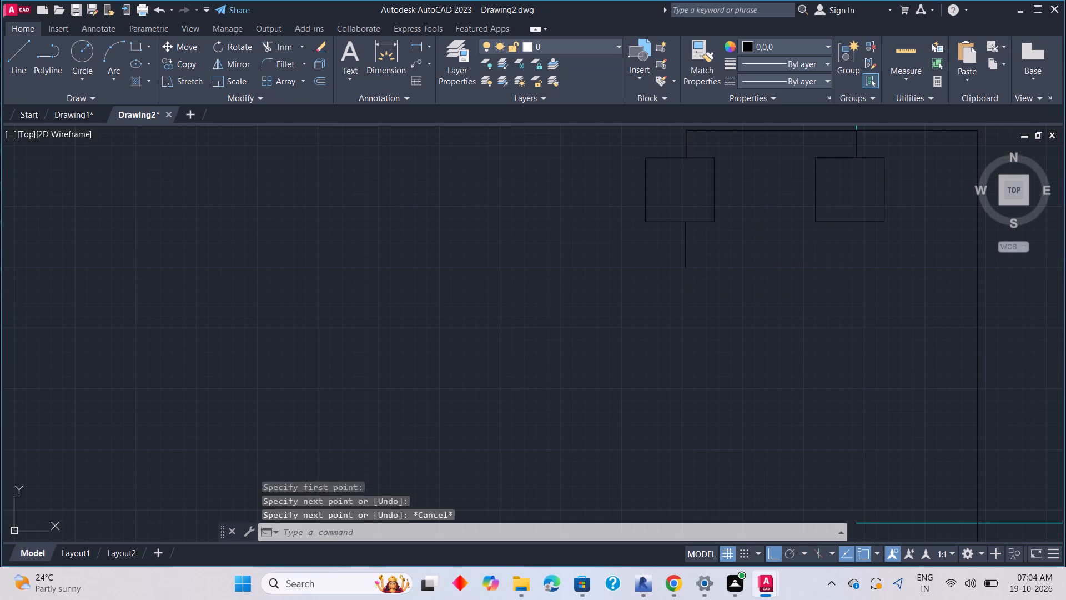
Draw a black line from the right box's top edge straight down through it, ending level with the left box's lower drop line.
{"action": "left_click_drag", "start_coordinate": [631, 214], "coordinate": [638, 216]}
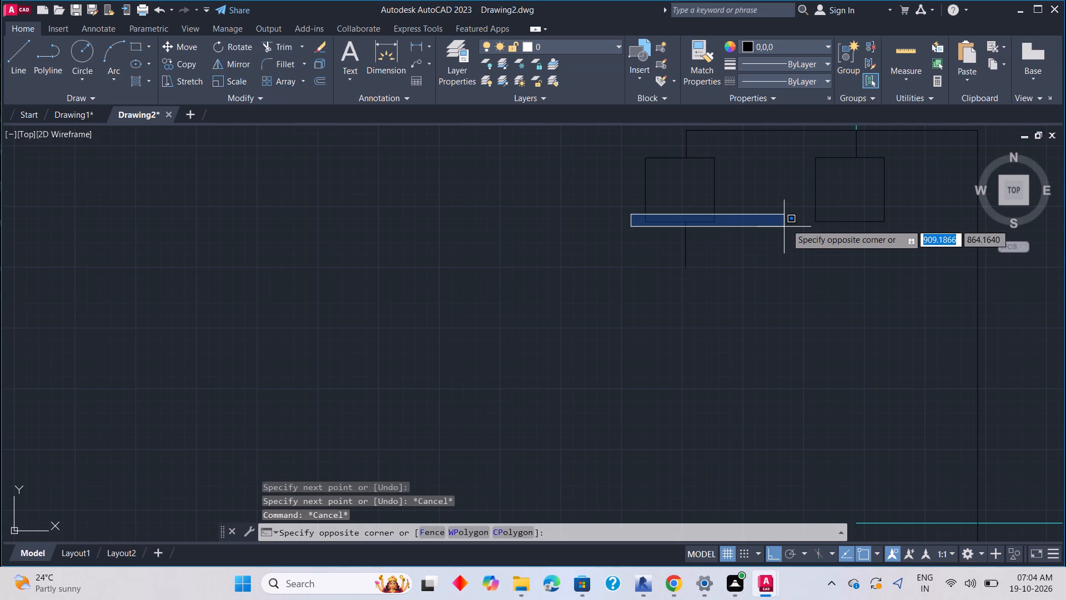
{"action": "key", "text": "Escape"}
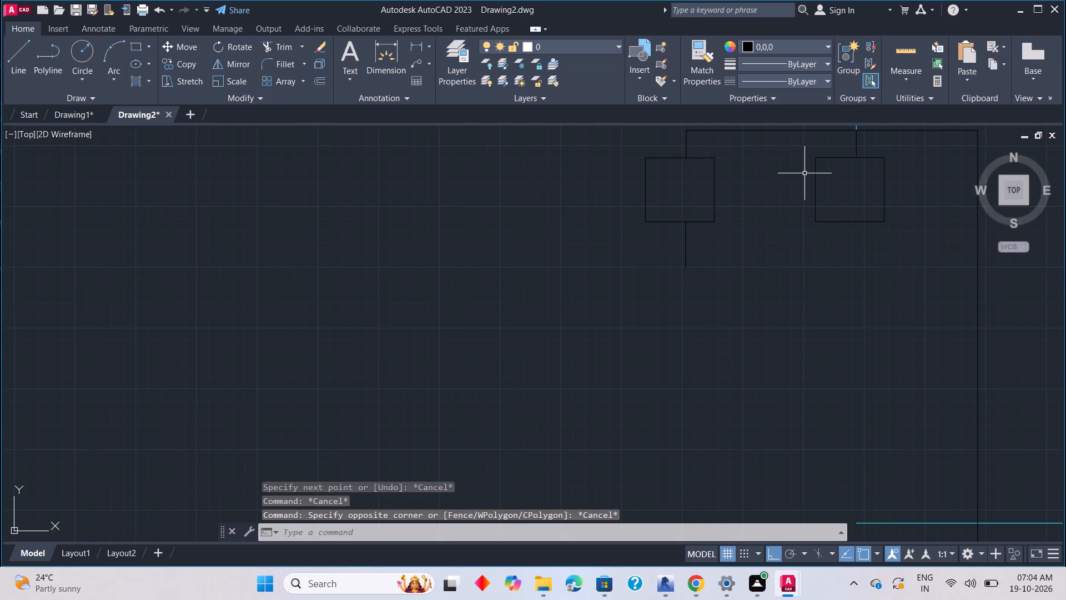
{"action": "type", "text": "l"}
{"action": "key", "text": "space"}
{"action": "left_click", "coordinate": [855, 159]}
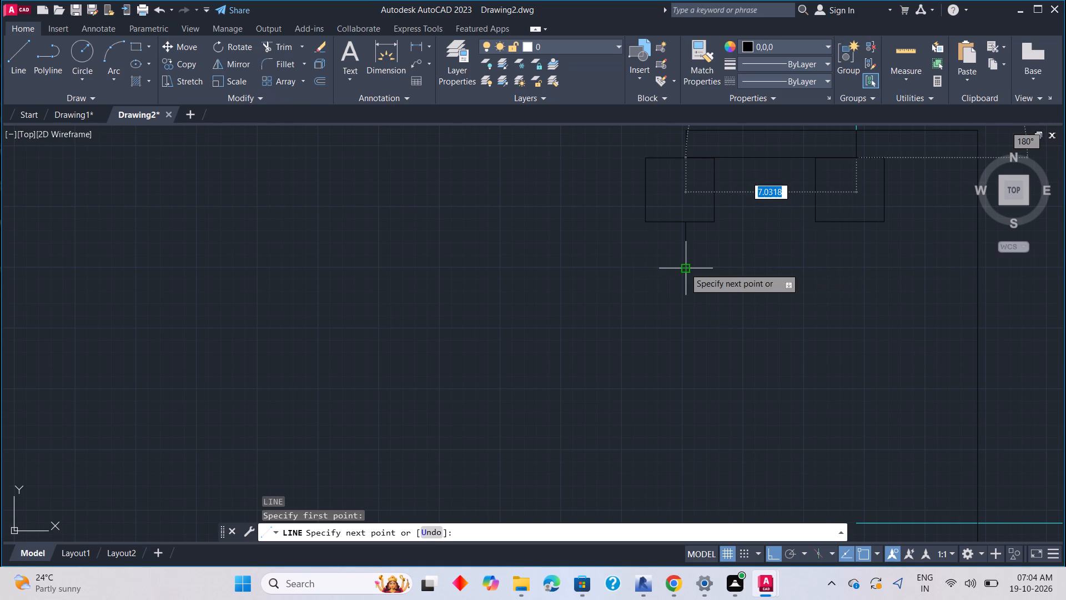
{"action": "left_click", "coordinate": [844, 268]}
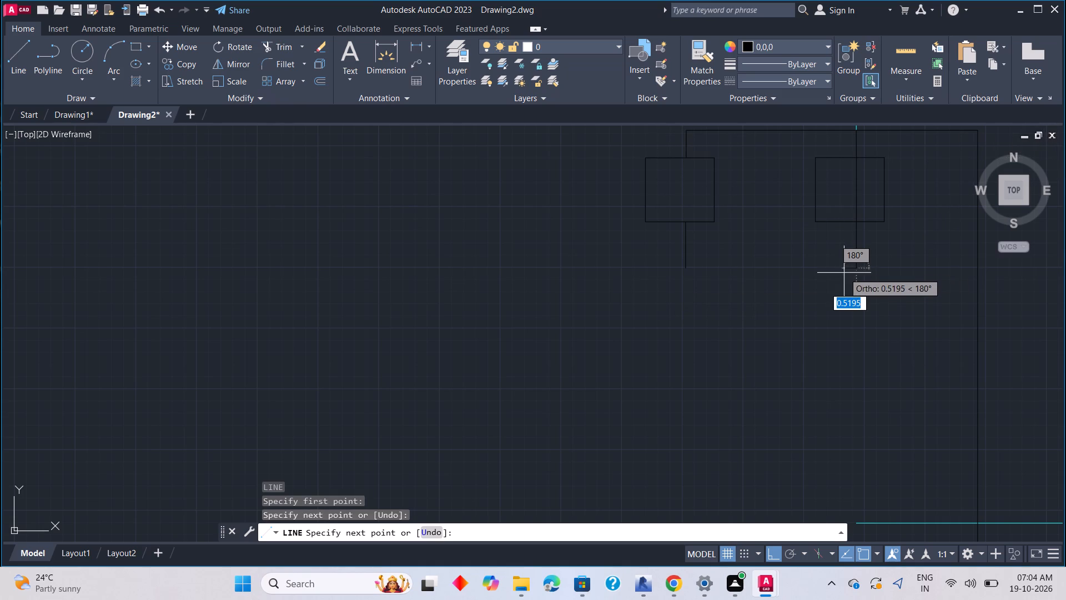
{"action": "key", "text": "grave"}
{"action": "key", "text": "Escape"}
{"action": "type", "text": "tr"}
{"action": "key", "text": "space"}
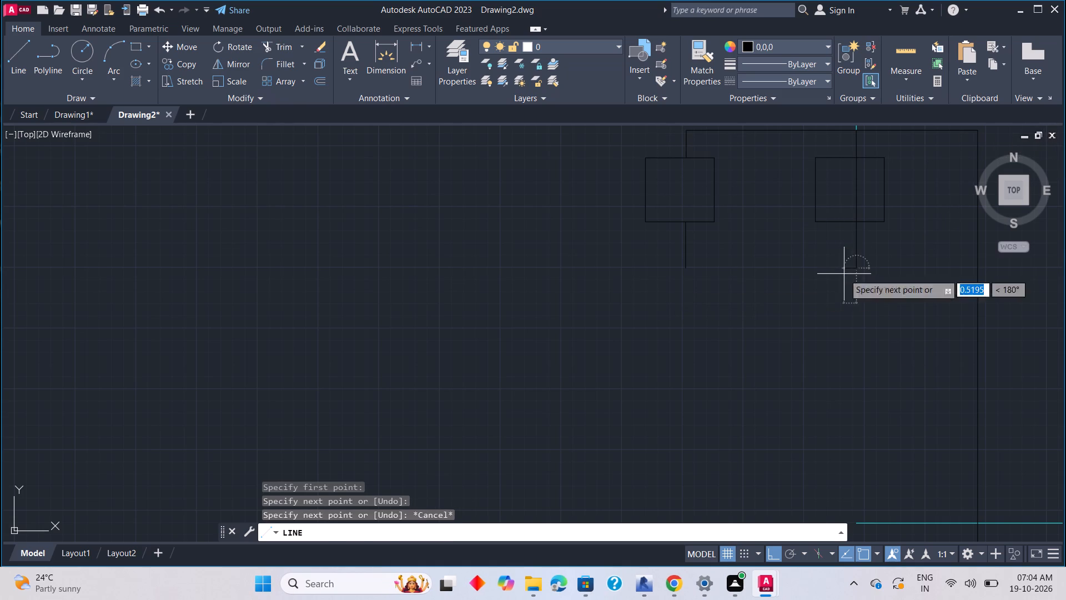
{"action": "key", "text": "Escape"}
{"action": "key", "text": "Escape"}
{"action": "key", "text": "Escape"}
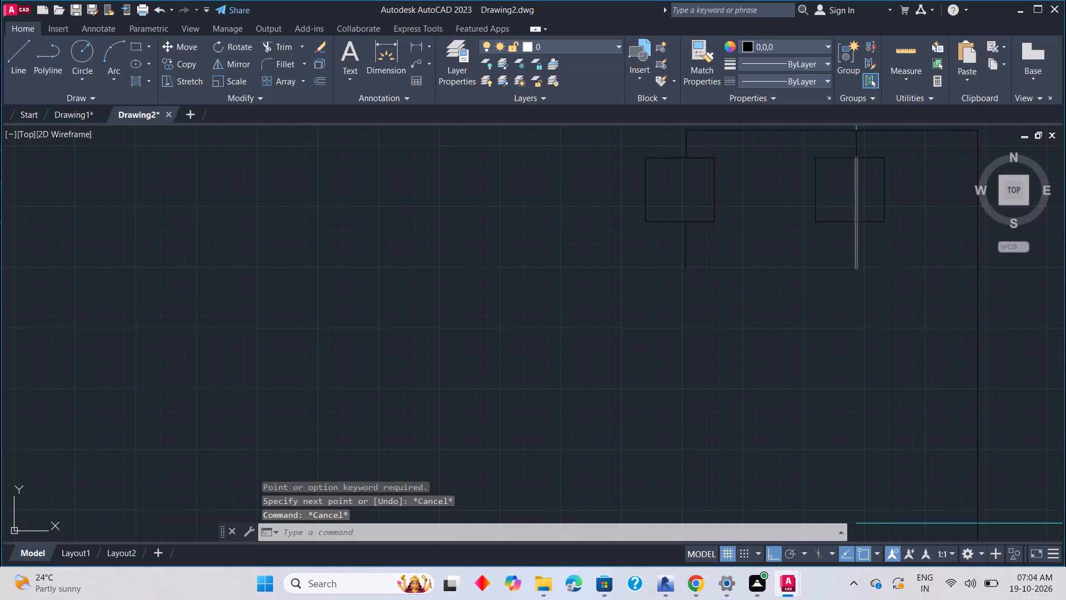
Trim the part of the new vertical line that lies inside the right box.
{"action": "key", "text": "r"}
{"action": "key", "text": "Escape"}
{"action": "type", "text": "tr"}
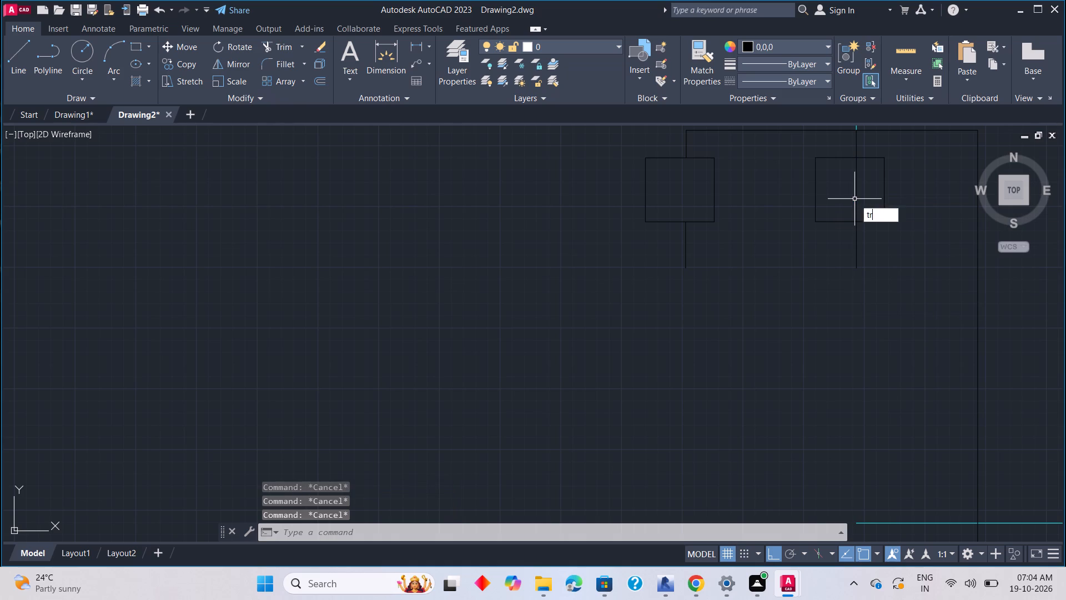
{"action": "key", "text": "space"}
{"action": "left_click", "coordinate": [854, 199]}
{"action": "key", "text": "Escape"}
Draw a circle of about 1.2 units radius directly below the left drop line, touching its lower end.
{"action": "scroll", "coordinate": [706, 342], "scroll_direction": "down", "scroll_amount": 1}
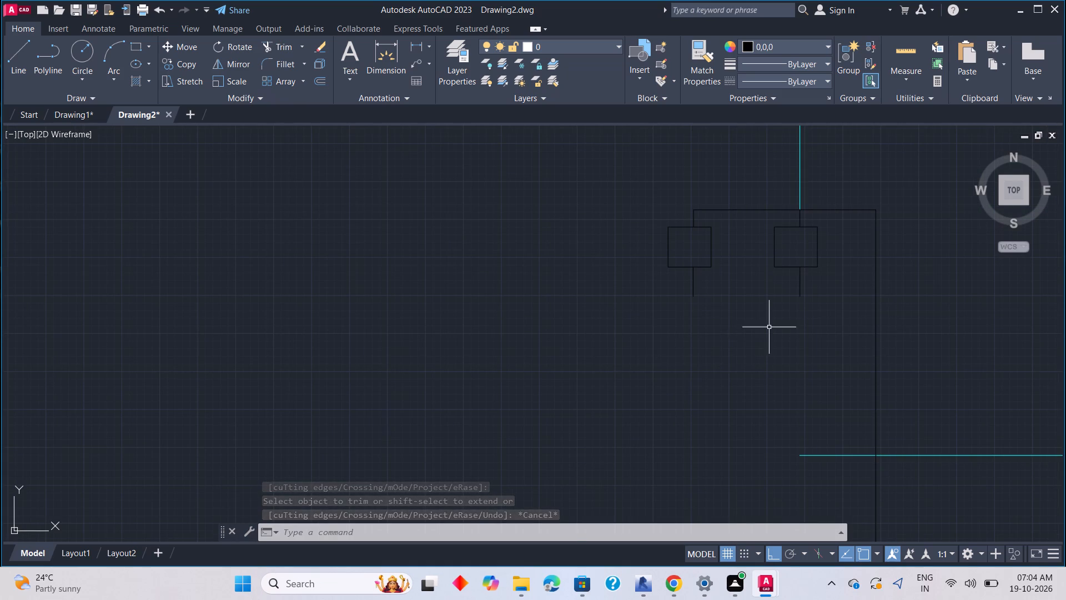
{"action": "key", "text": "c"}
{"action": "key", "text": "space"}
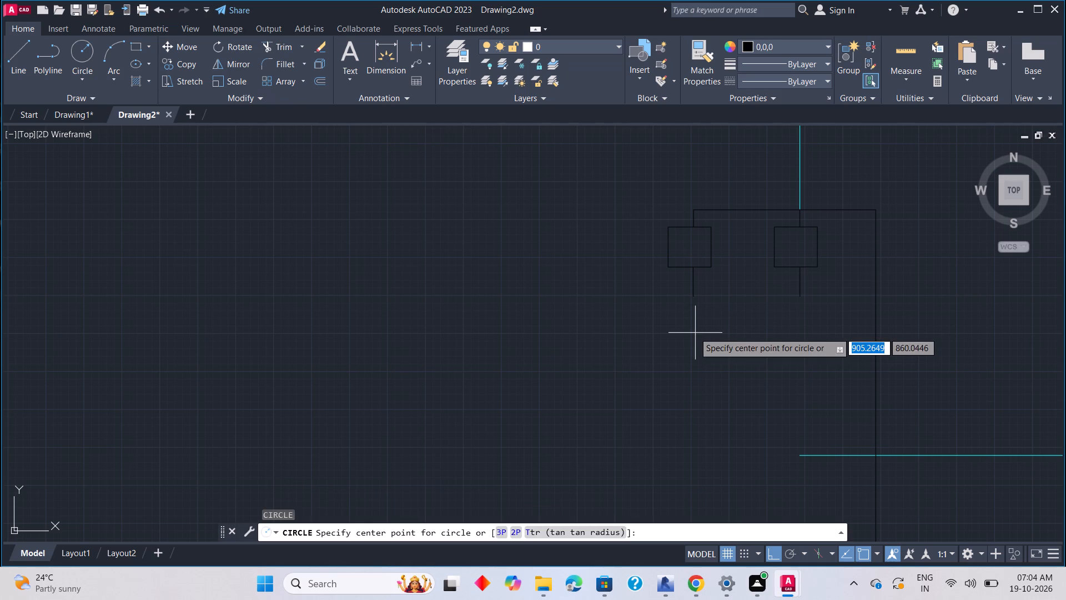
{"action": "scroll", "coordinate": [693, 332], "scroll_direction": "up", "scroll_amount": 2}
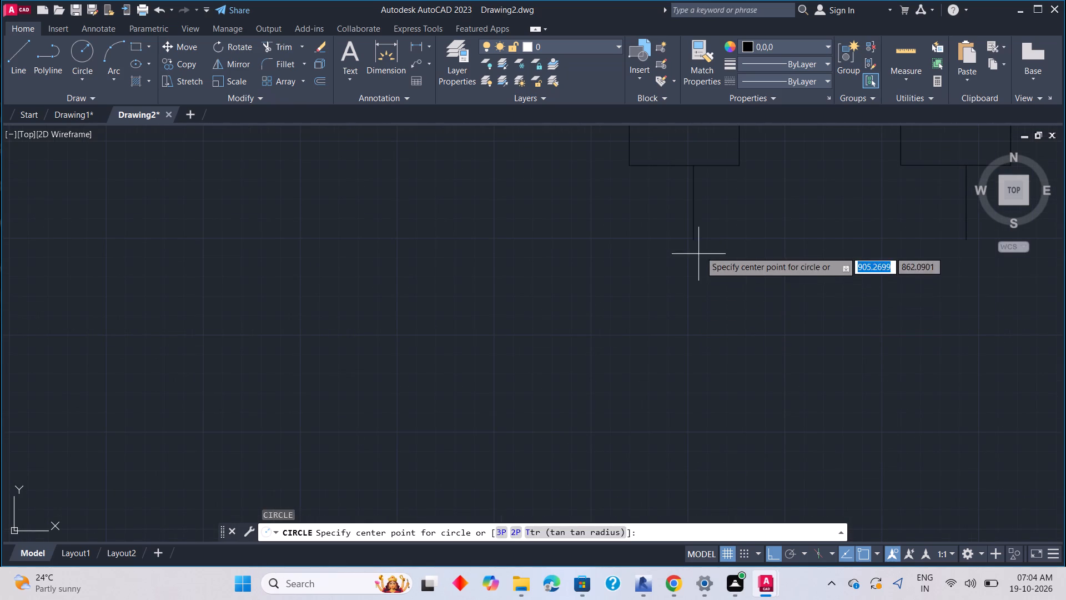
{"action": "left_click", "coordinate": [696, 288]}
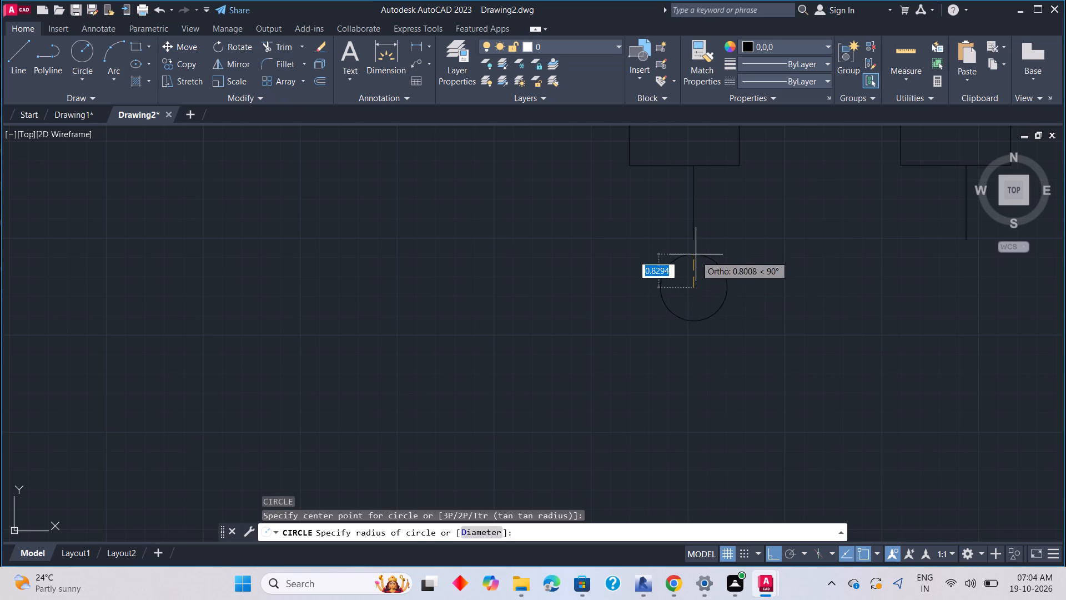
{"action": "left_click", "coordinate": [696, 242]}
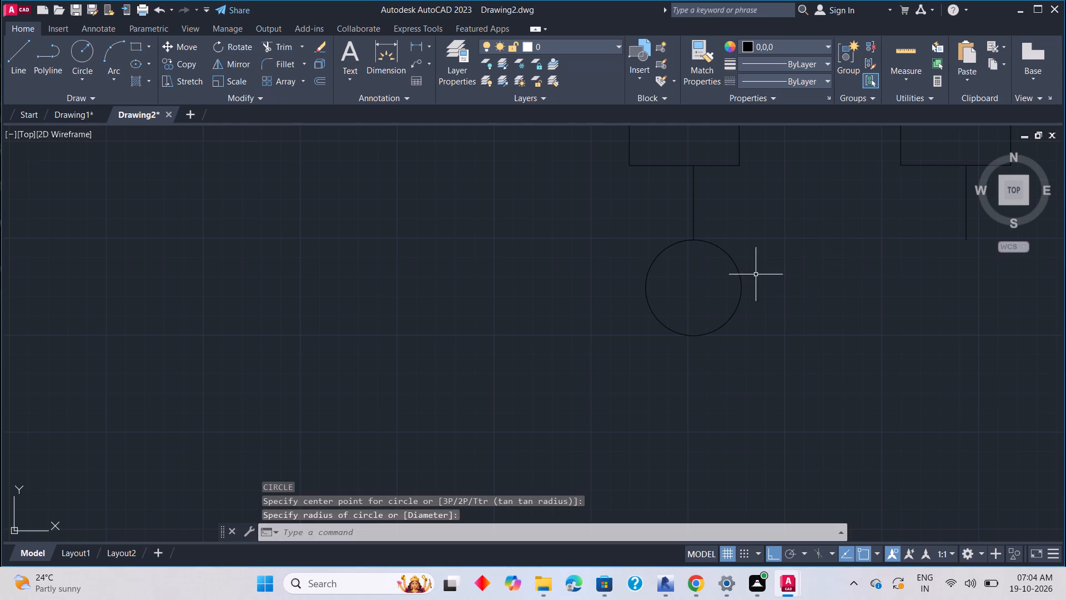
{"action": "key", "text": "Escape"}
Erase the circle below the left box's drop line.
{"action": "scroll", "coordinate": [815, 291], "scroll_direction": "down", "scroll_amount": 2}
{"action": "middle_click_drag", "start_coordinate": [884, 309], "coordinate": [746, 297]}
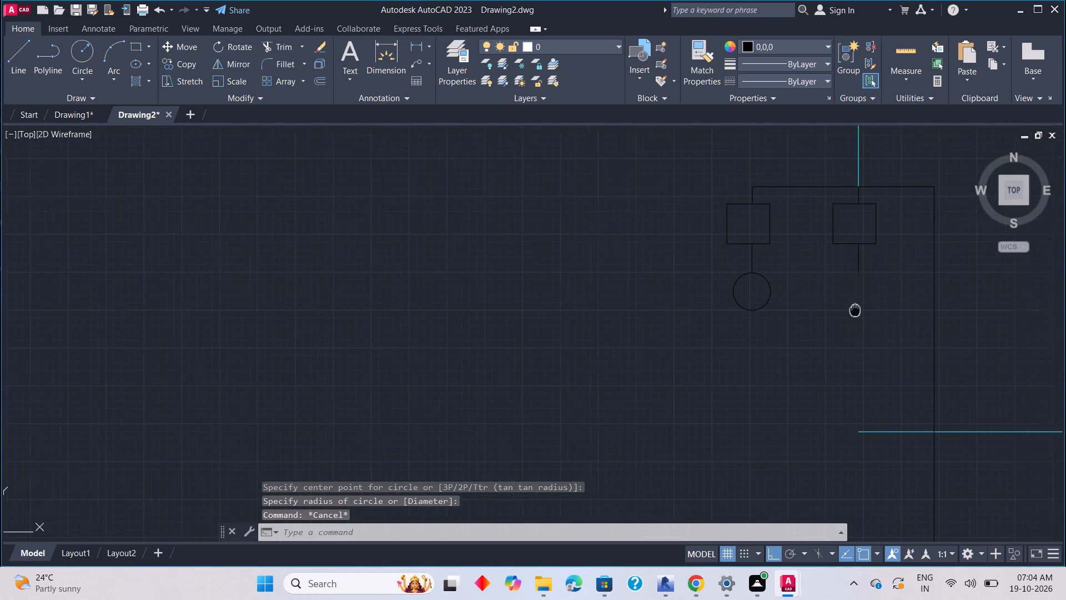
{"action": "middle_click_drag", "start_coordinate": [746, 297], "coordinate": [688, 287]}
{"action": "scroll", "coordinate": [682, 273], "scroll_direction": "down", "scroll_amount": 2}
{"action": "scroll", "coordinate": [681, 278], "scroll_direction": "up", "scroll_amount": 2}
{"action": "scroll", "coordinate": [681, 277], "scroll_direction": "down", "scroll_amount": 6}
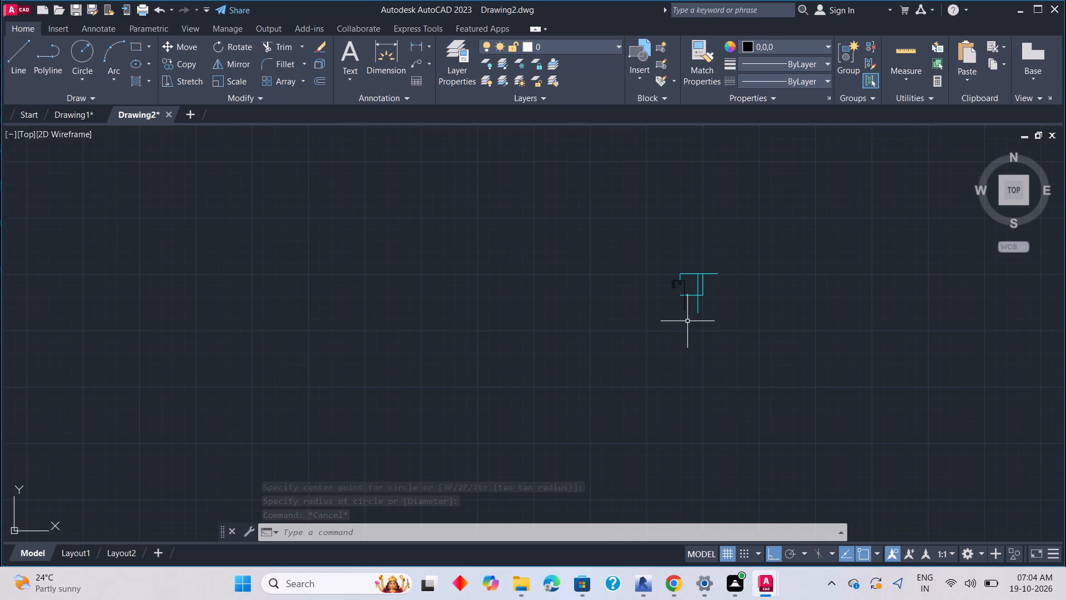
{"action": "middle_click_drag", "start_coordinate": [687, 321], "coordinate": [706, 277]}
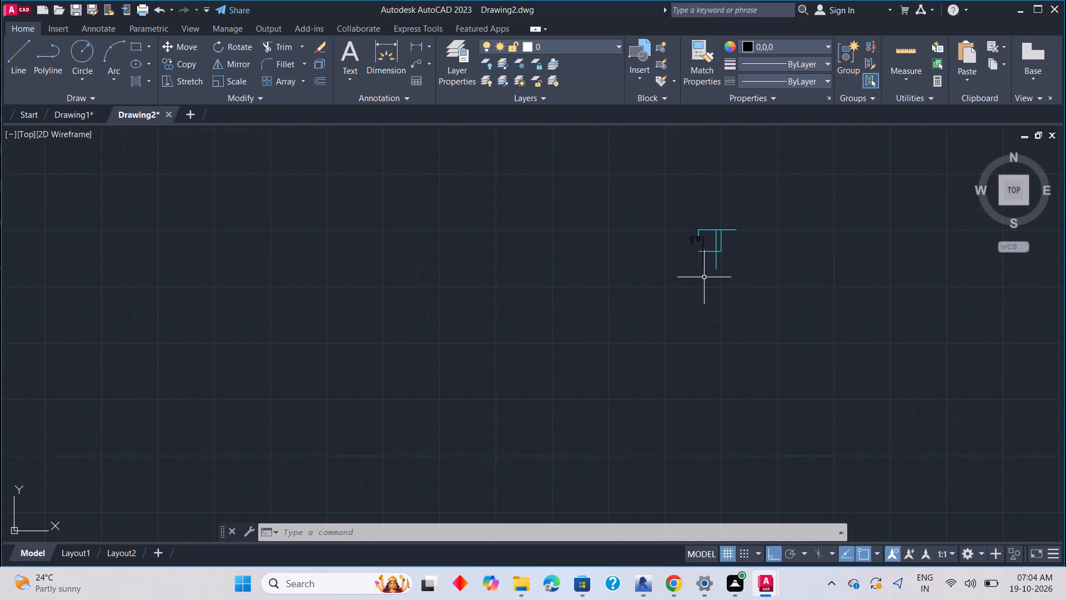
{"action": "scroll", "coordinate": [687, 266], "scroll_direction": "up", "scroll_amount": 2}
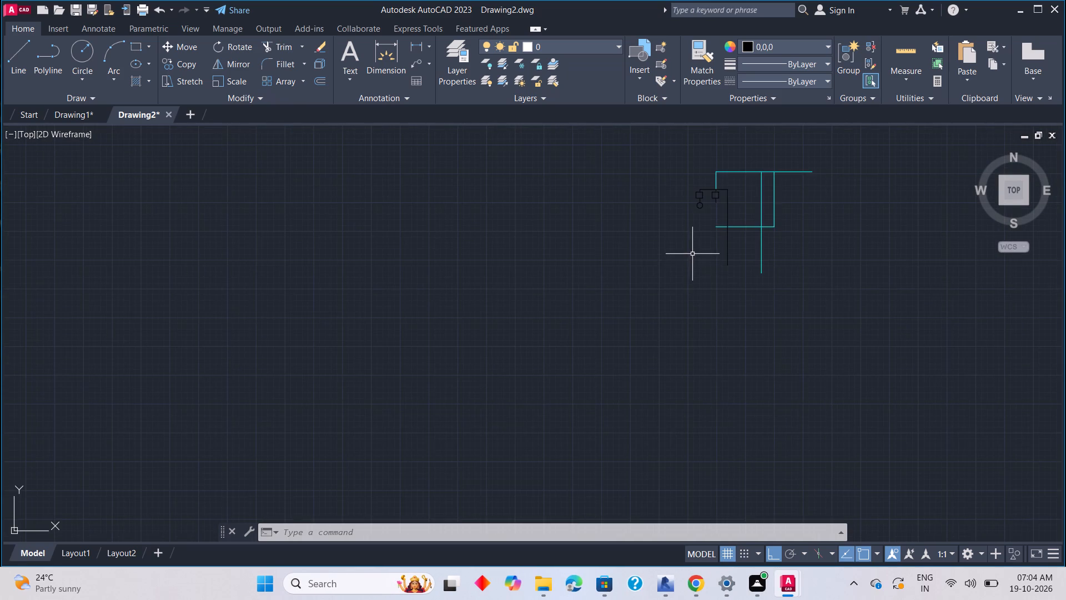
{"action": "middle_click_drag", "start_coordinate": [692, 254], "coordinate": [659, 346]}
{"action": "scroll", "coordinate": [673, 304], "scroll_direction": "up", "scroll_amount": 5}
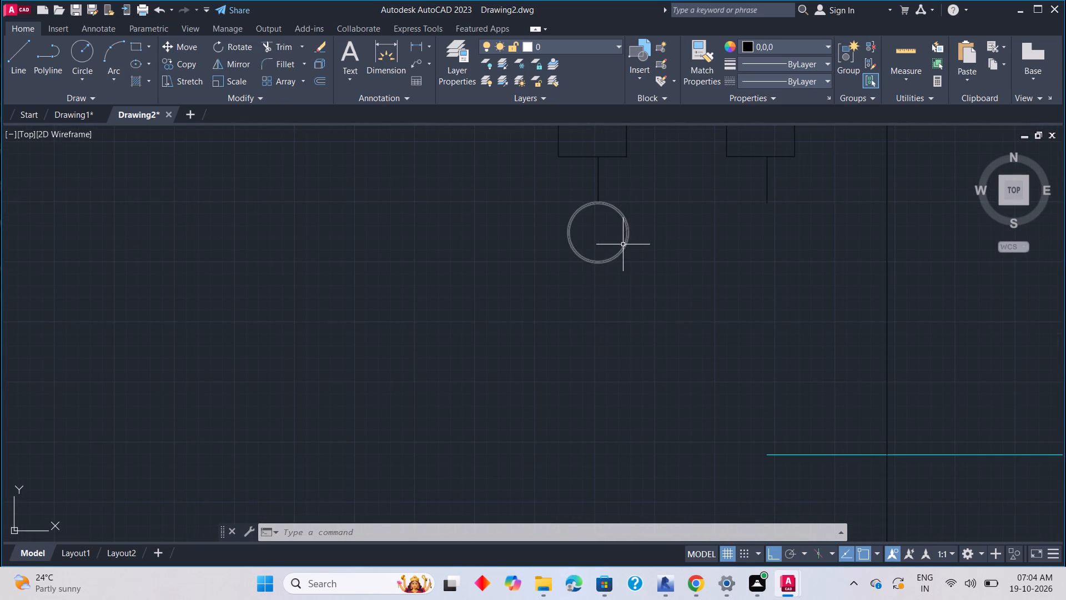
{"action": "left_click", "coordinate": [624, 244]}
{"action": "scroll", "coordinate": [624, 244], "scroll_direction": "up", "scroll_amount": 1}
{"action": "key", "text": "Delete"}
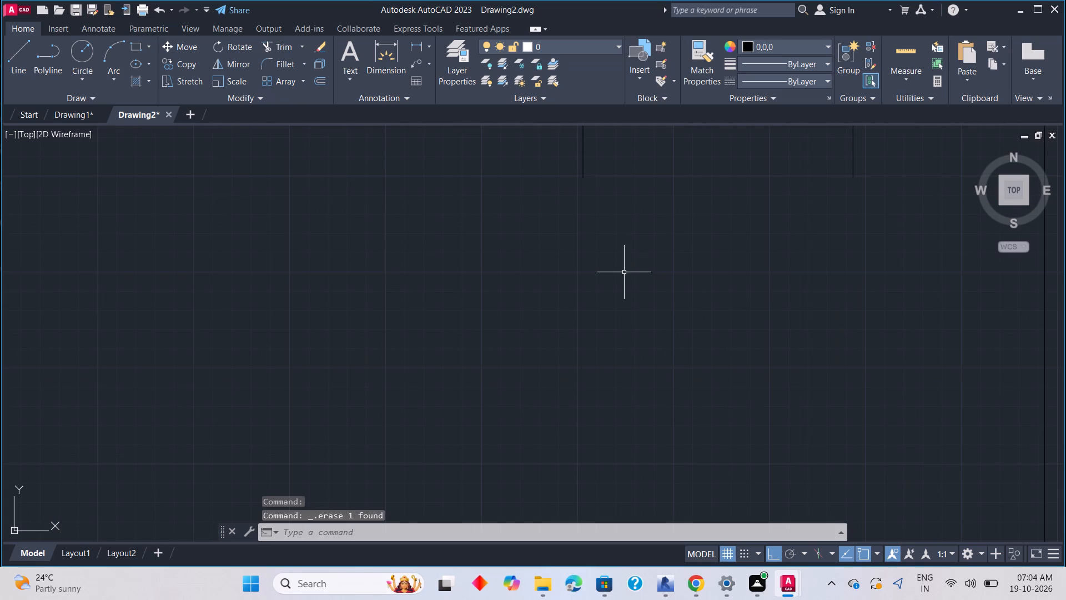
Draw a circle of about 1.9 units radius centred below the left drop line, with its top at the line's lower end.
{"action": "key", "text": "c"}
{"action": "key", "text": "space"}
{"action": "middle_click_drag", "start_coordinate": [608, 234], "coordinate": [606, 304]}
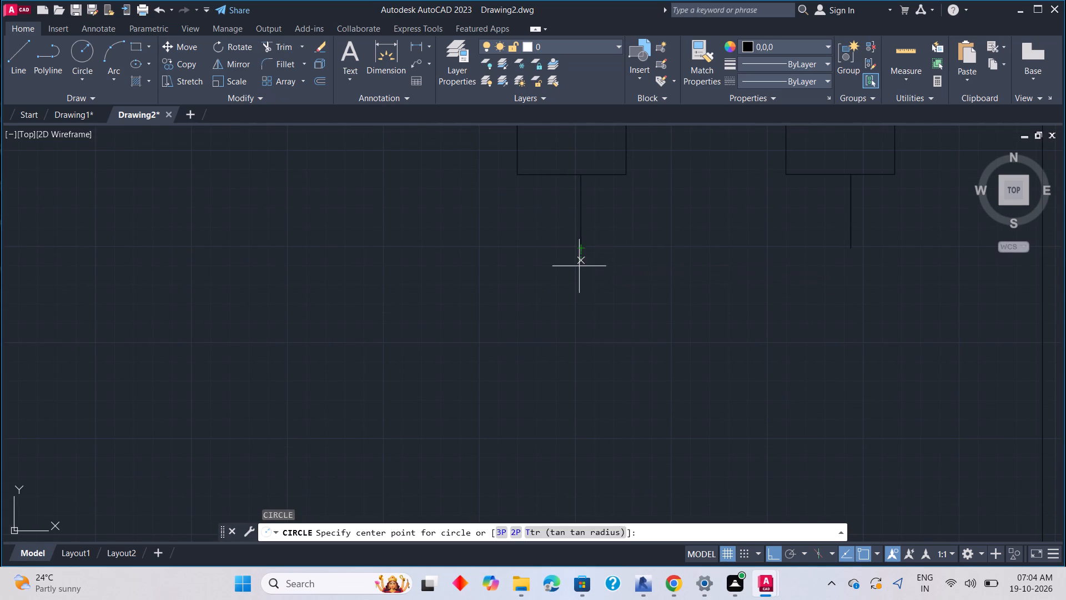
{"action": "left_click", "coordinate": [582, 320]}
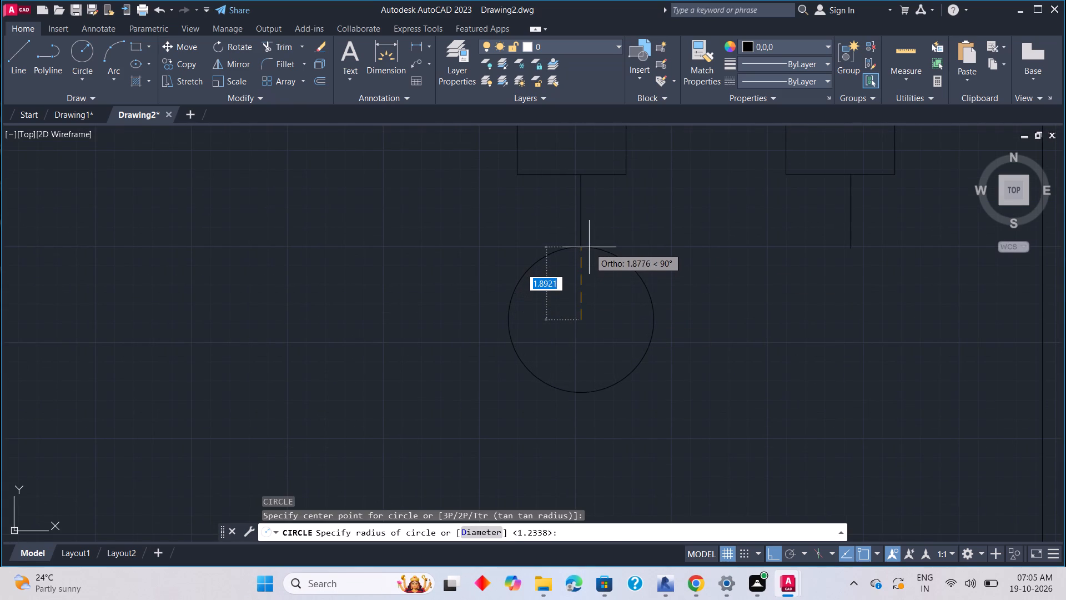
{"action": "left_click", "coordinate": [589, 247]}
Copy the circle about 7.03 units to the right, from its top point to the lower end of the right box's drop line.
{"action": "scroll", "coordinate": [672, 292], "scroll_direction": "down", "scroll_amount": 2}
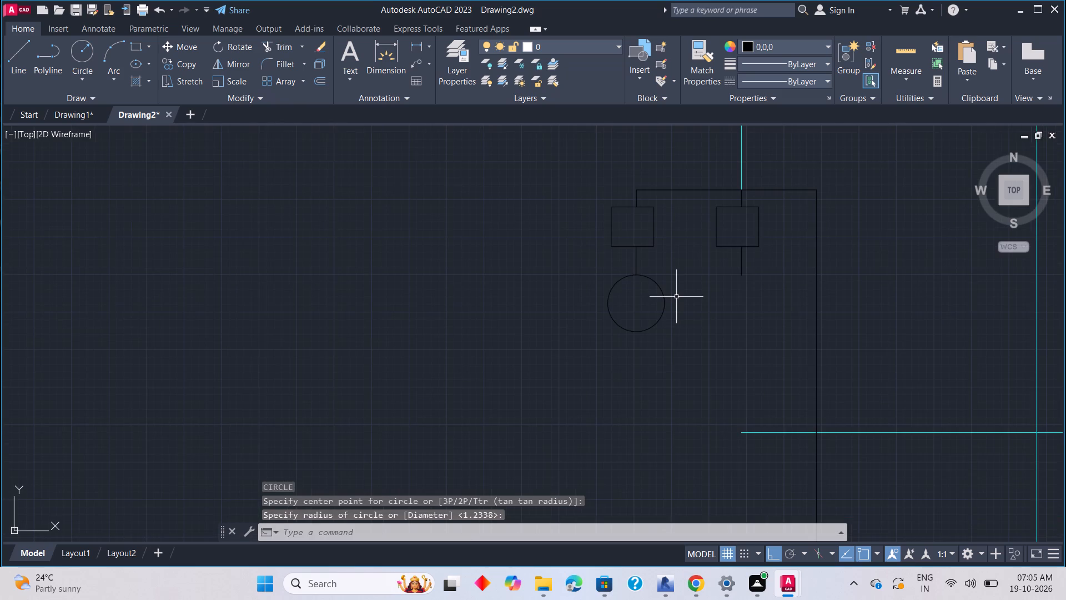
{"action": "middle_click_drag", "start_coordinate": [676, 297], "coordinate": [612, 298]}
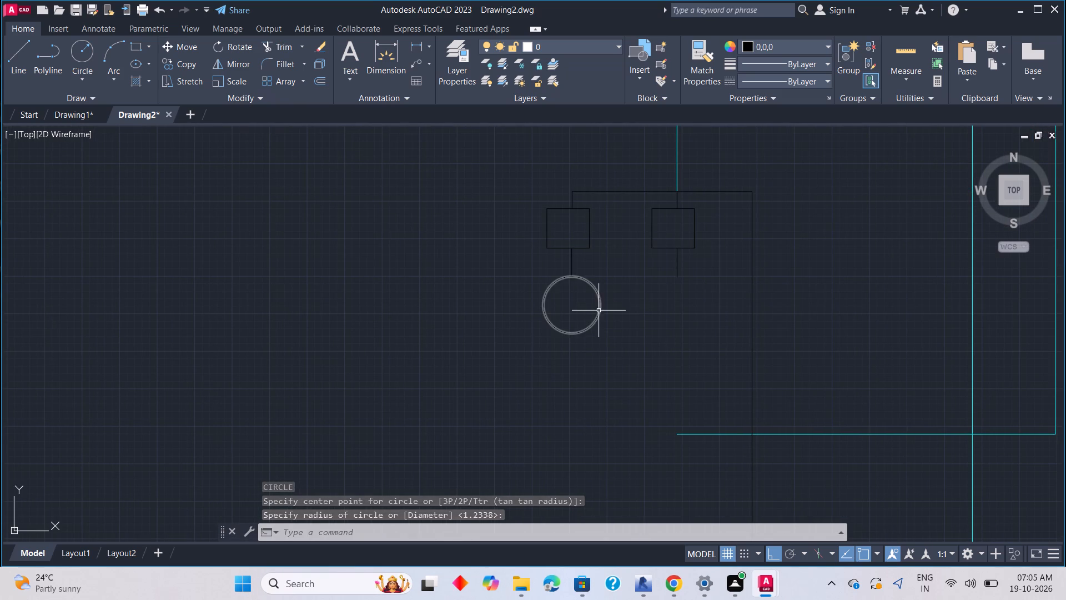
{"action": "left_click", "coordinate": [601, 311]}
{"action": "right_click", "coordinate": [681, 336]}
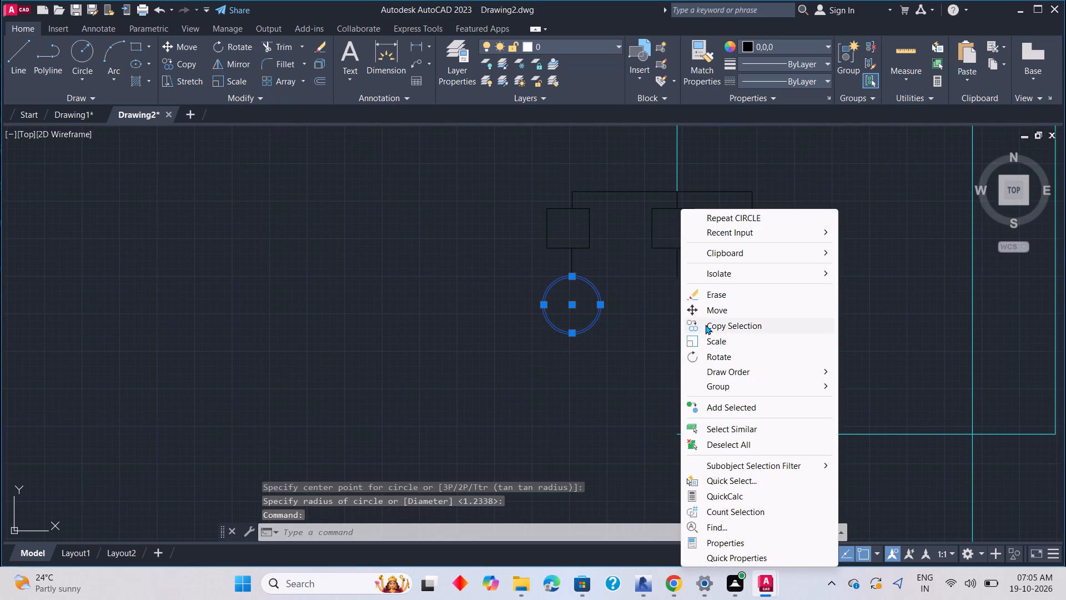
{"action": "left_click", "coordinate": [705, 324]}
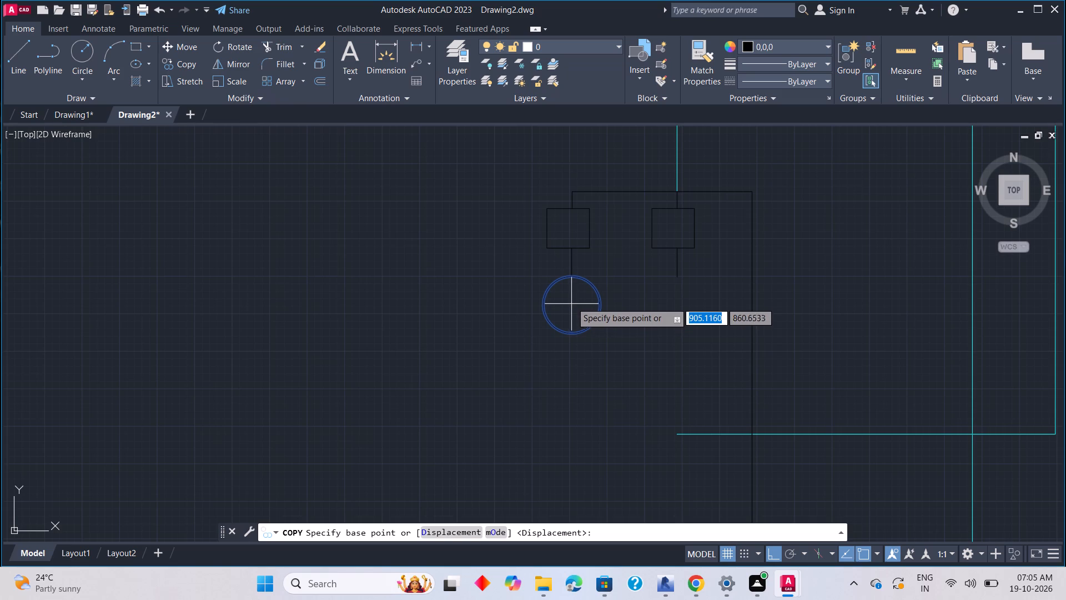
{"action": "left_click", "coordinate": [574, 277]}
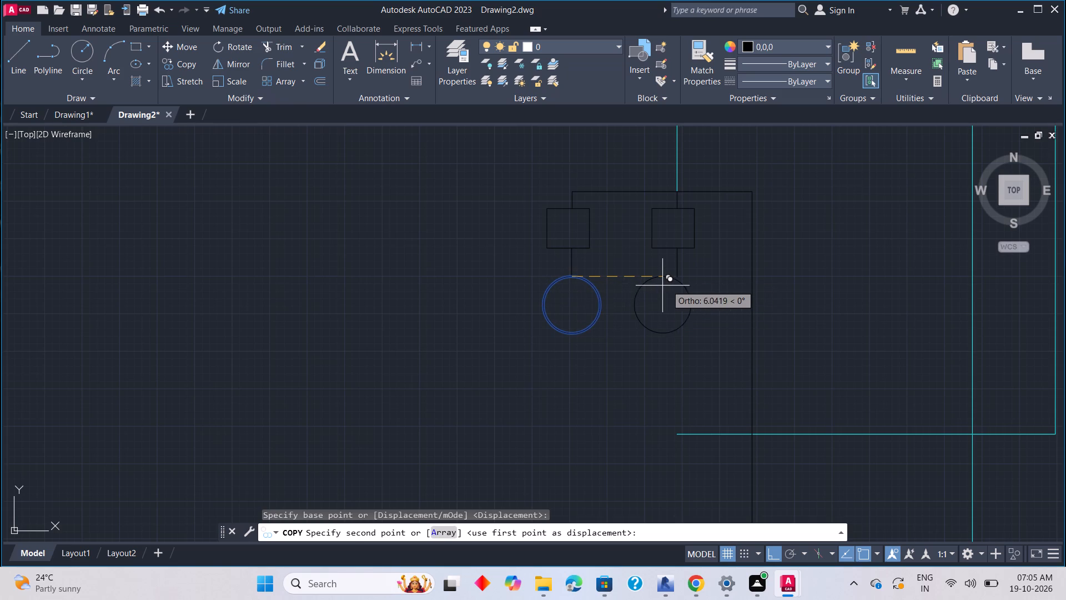
{"action": "scroll", "coordinate": [673, 284], "scroll_direction": "up", "scroll_amount": 4}
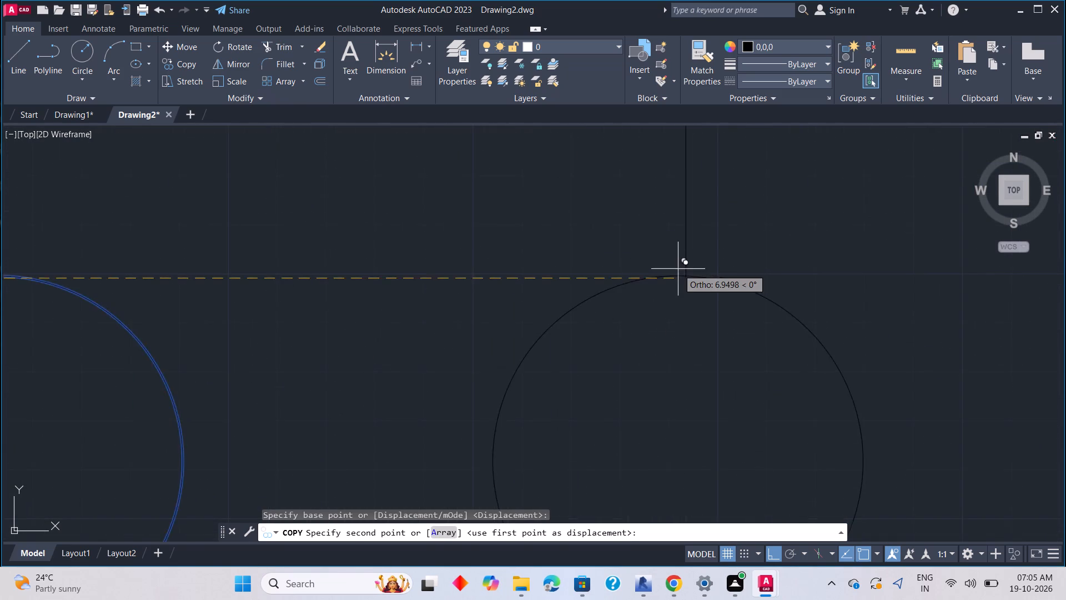
{"action": "scroll", "coordinate": [678, 272], "scroll_direction": "up", "scroll_amount": 2}
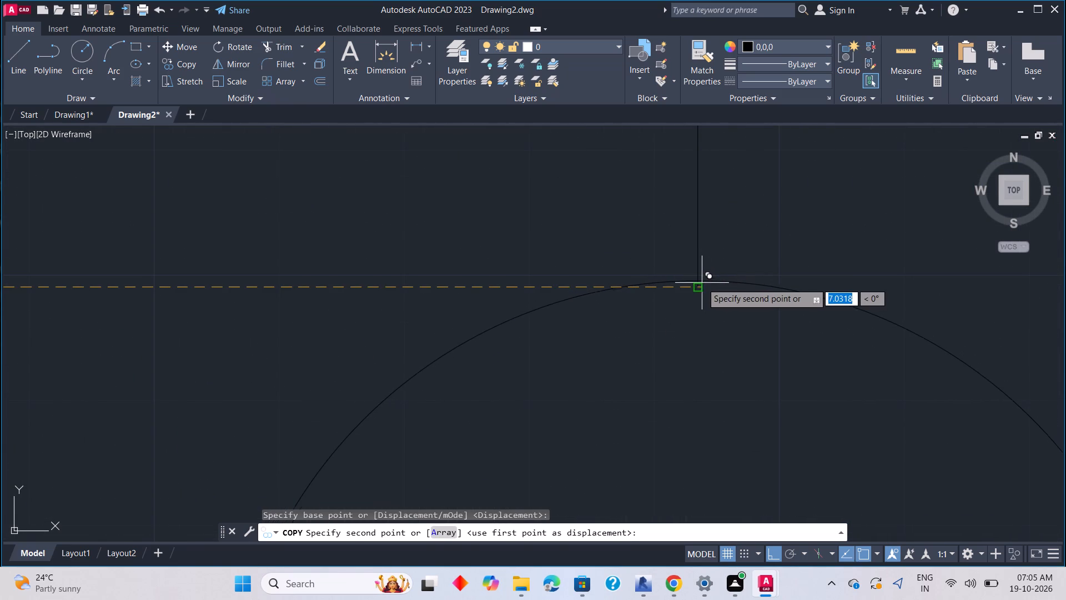
{"action": "left_click", "coordinate": [700, 282]}
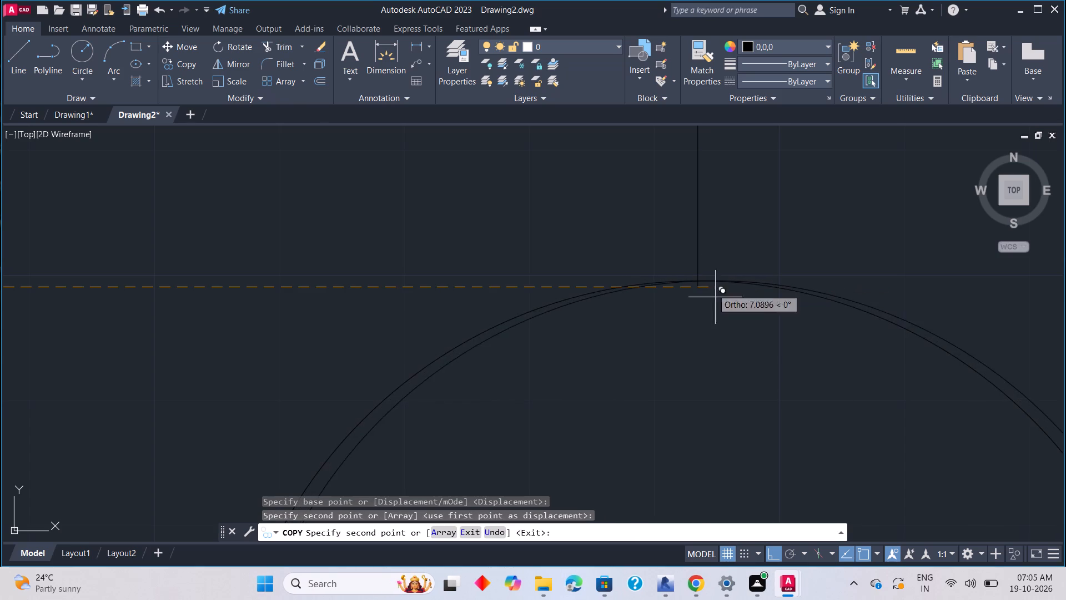
{"action": "key", "text": "Escape"}
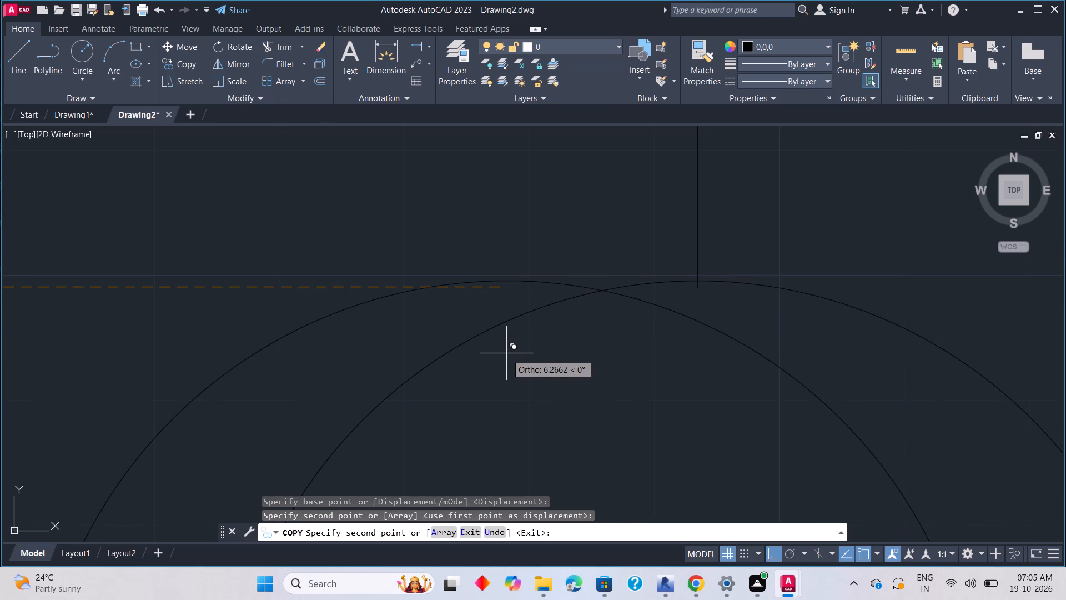
Trim the short ends of both drop lines that project inside the two circles.
{"action": "type", "text": "tr"}
{"action": "key", "text": "space"}
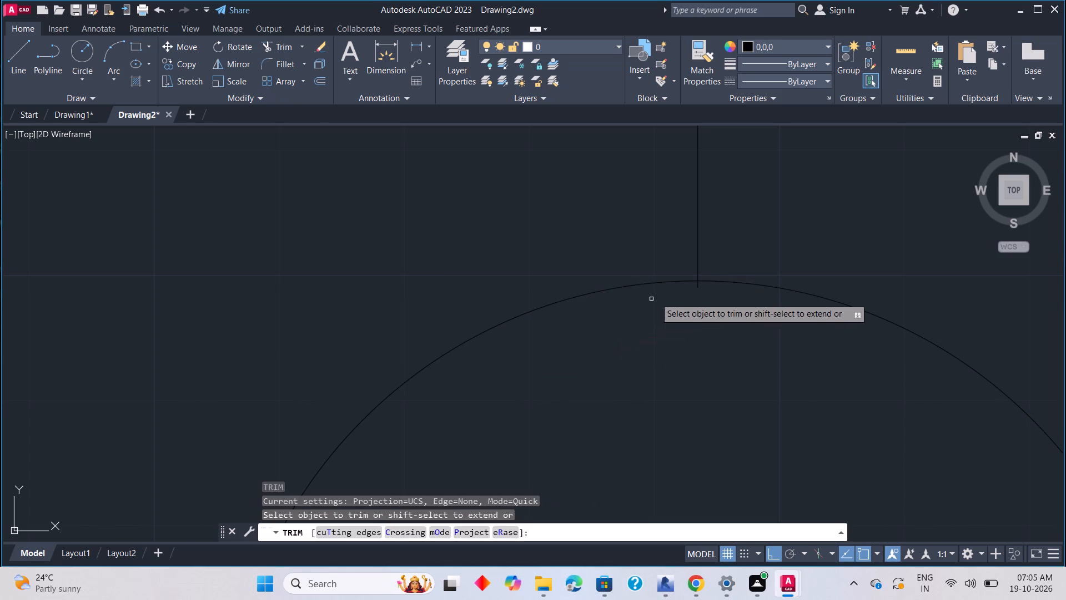
{"action": "left_click", "coordinate": [700, 285]}
{"action": "scroll", "coordinate": [651, 317], "scroll_direction": "down", "scroll_amount": 3}
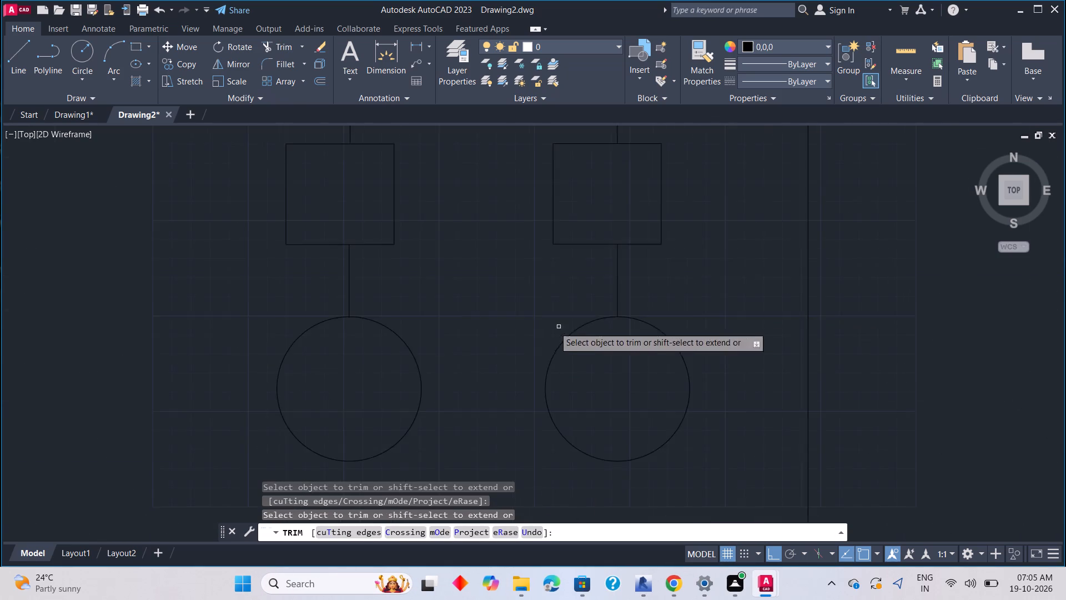
{"action": "scroll", "coordinate": [549, 327], "scroll_direction": "down", "scroll_amount": 2}
{"action": "scroll", "coordinate": [401, 342], "scroll_direction": "up", "scroll_amount": 7}
{"action": "scroll", "coordinate": [458, 218], "scroll_direction": "down", "scroll_amount": 4}
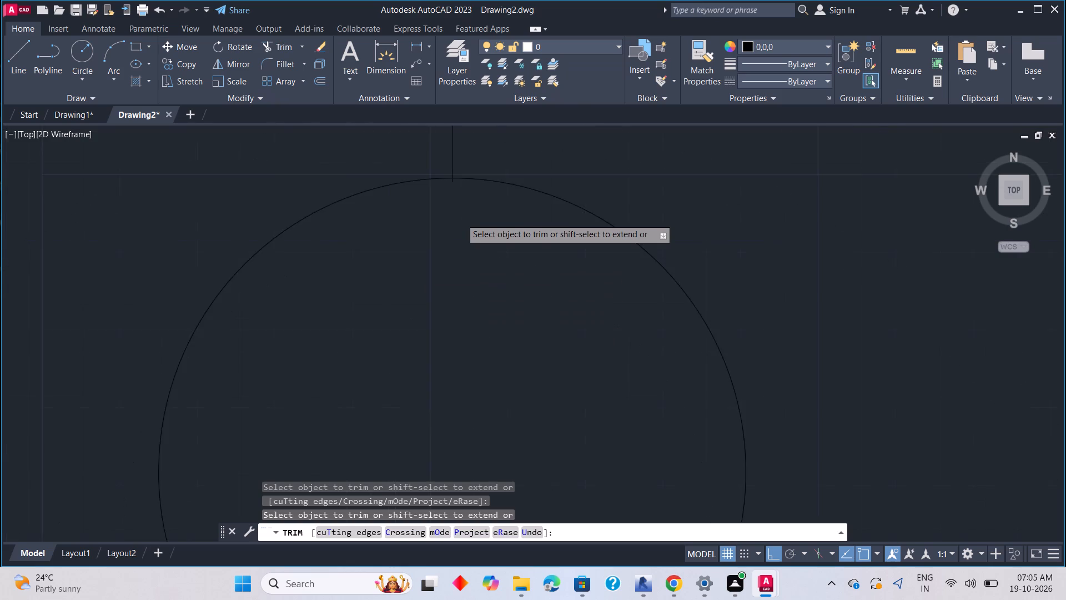
{"action": "middle_click_drag", "start_coordinate": [454, 222], "coordinate": [506, 363]}
{"action": "scroll", "coordinate": [503, 341], "scroll_direction": "up", "scroll_amount": 2}
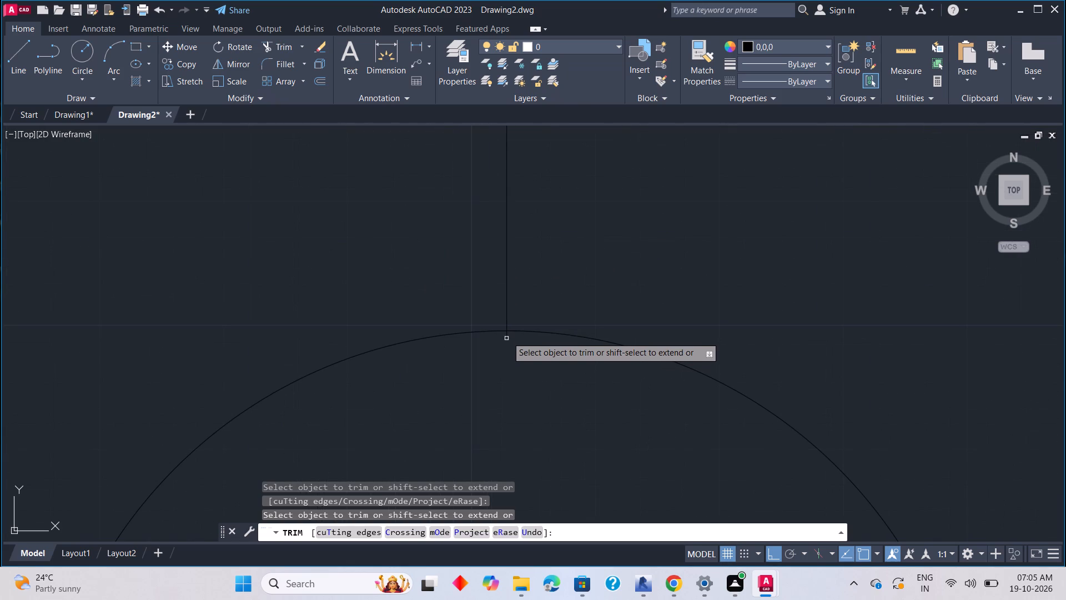
{"action": "left_click", "coordinate": [507, 336]}
{"action": "scroll", "coordinate": [525, 367], "scroll_direction": "down", "scroll_amount": 7}
{"action": "key", "text": "Escape"}
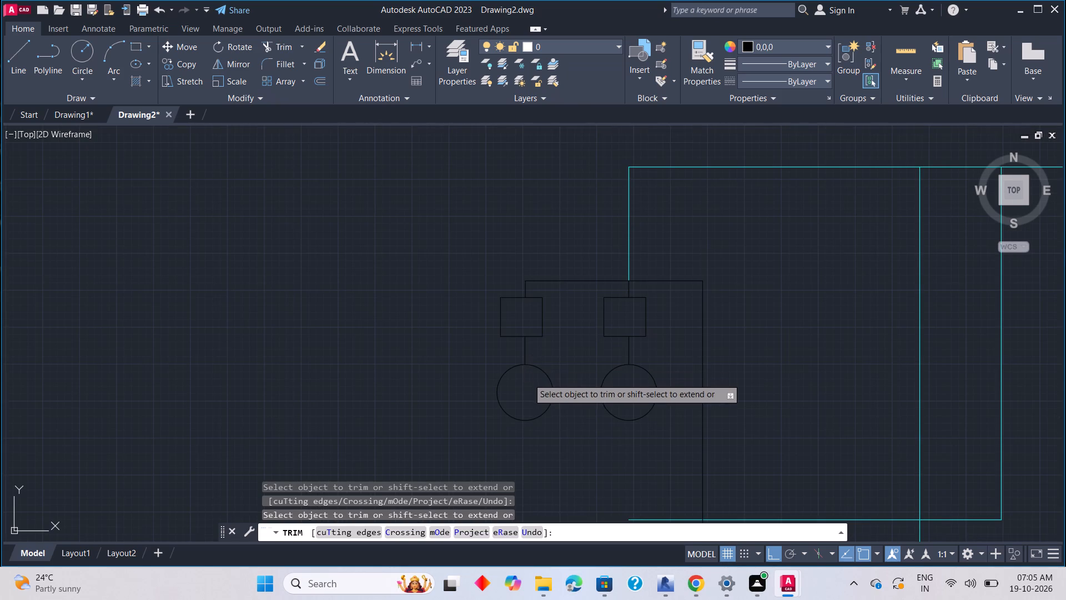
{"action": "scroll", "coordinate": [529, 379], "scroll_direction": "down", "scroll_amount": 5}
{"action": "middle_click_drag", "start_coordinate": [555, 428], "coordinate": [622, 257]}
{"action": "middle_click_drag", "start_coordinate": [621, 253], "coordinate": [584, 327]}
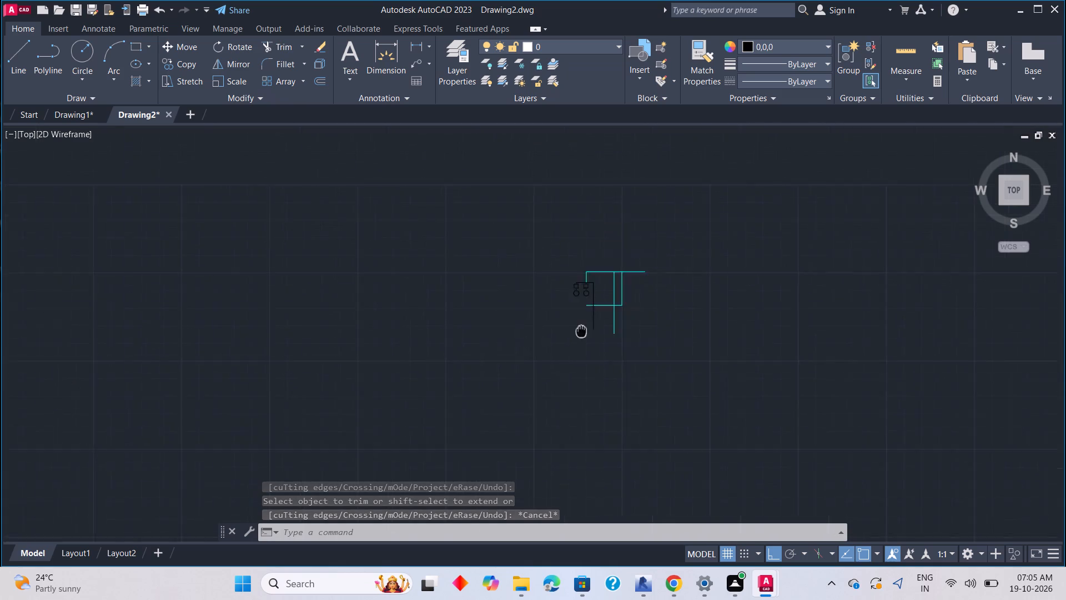
With Ortho off, draw a diagonal line about 3.73 units long across the left circle, from its upper left to its lower right.
{"action": "middle_click_drag", "start_coordinate": [584, 327], "coordinate": [571, 355]}
{"action": "scroll", "coordinate": [567, 348], "scroll_direction": "up", "scroll_amount": 3}
{"action": "middle_click_drag", "start_coordinate": [546, 262], "coordinate": [550, 353]}
{"action": "scroll", "coordinate": [545, 353], "scroll_direction": "up", "scroll_amount": 4}
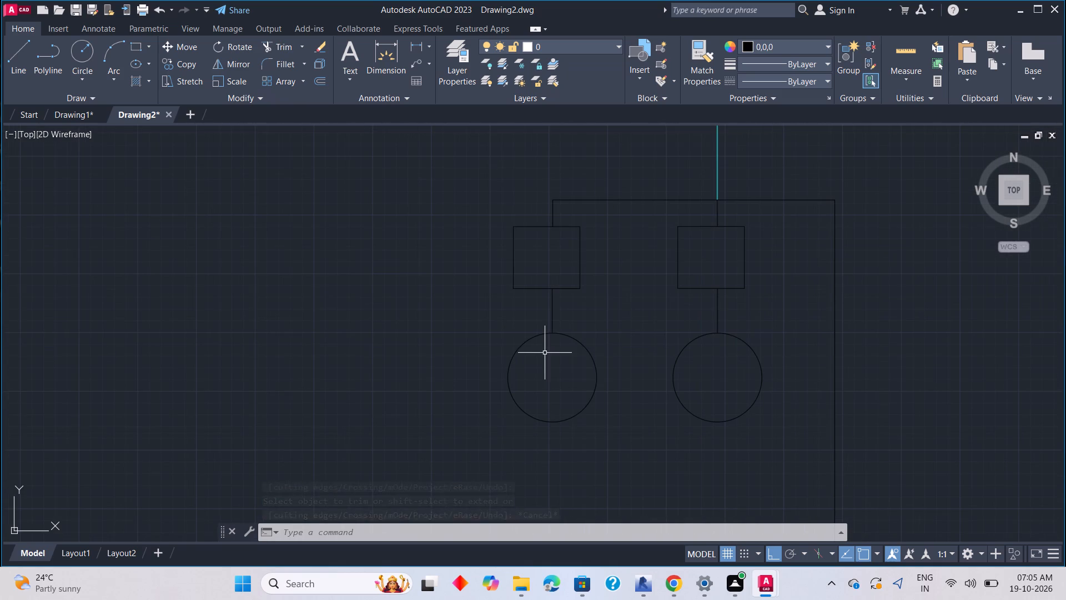
{"action": "key", "text": "l"}
{"action": "key", "text": "space"}
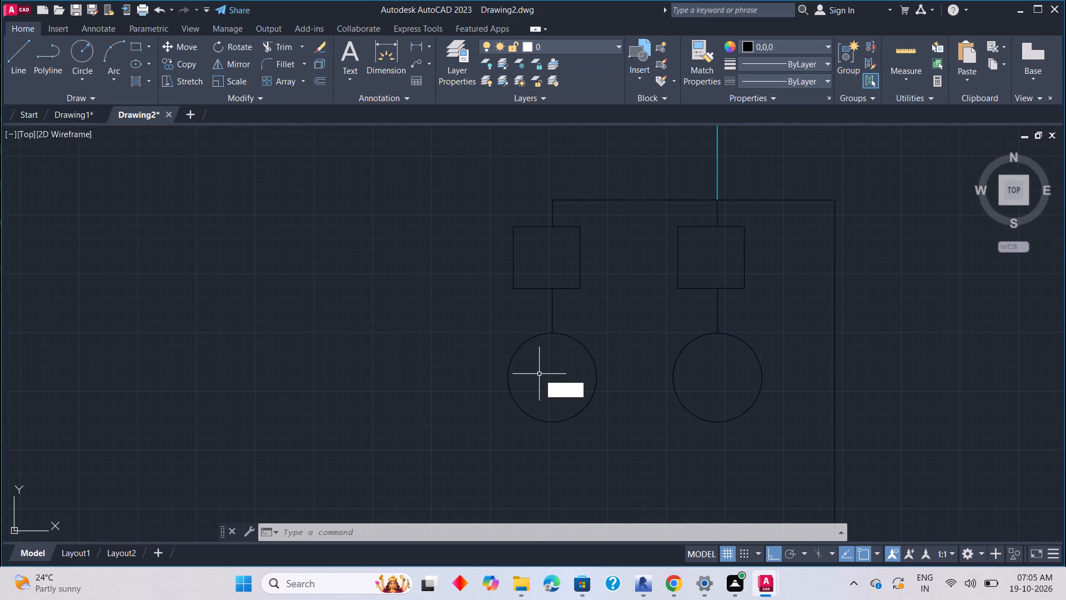
{"action": "scroll", "coordinate": [544, 355], "scroll_direction": "up", "scroll_amount": 2}
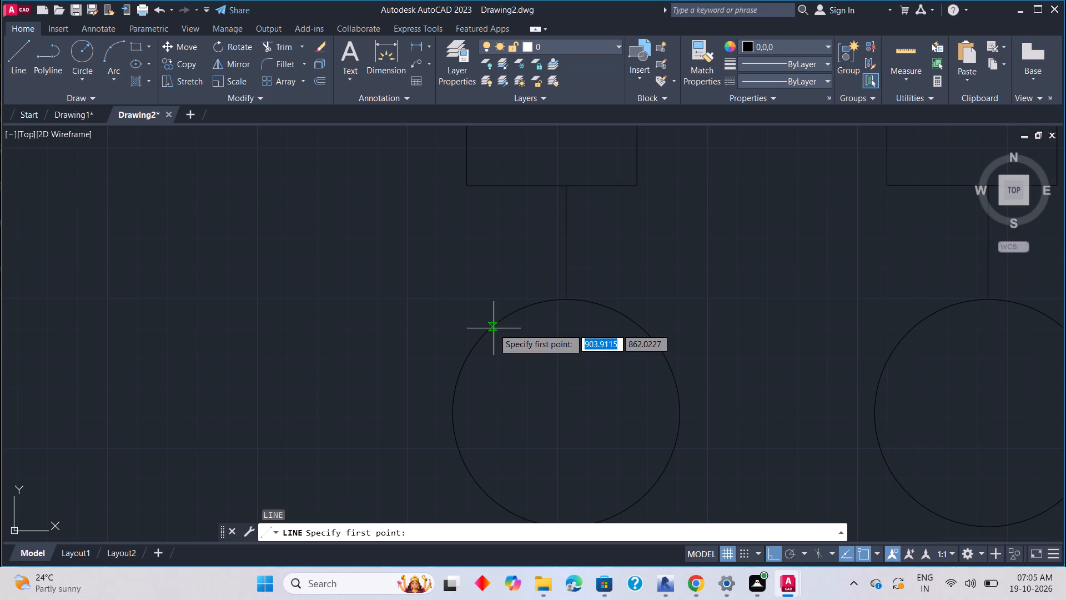
{"action": "left_click", "coordinate": [494, 328]}
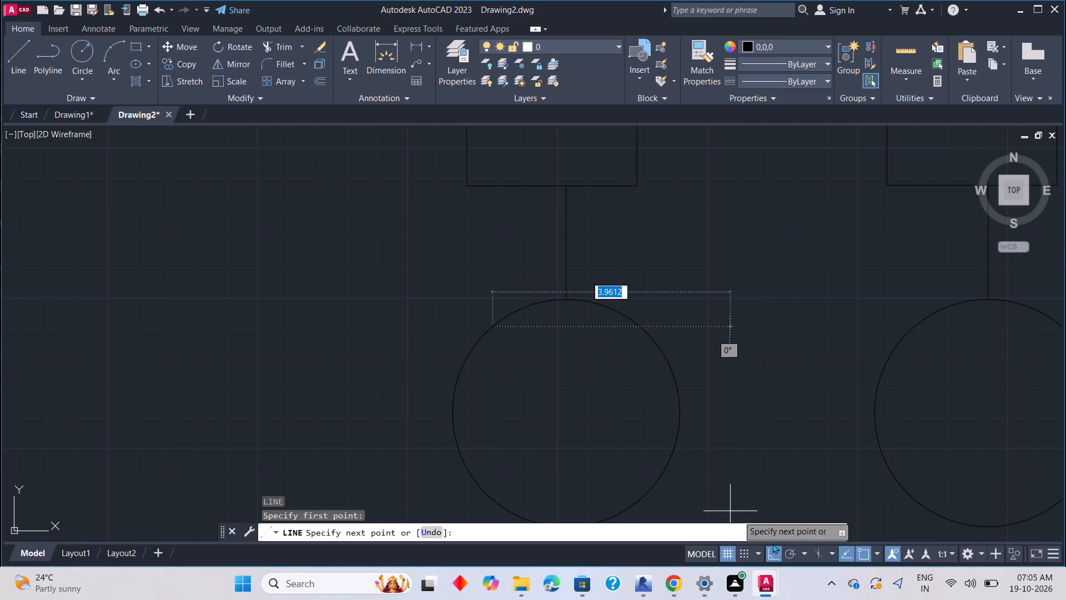
{"action": "left_click", "coordinate": [769, 548]}
{"action": "middle_click_drag", "start_coordinate": [658, 482], "coordinate": [657, 482]}
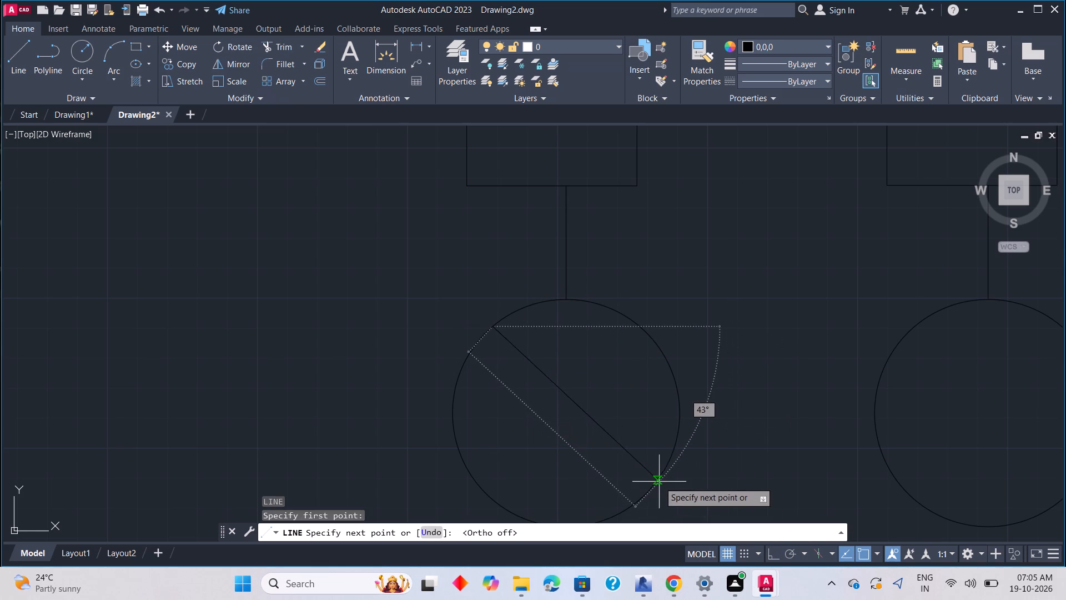
{"action": "middle_click_drag", "start_coordinate": [657, 482], "coordinate": [657, 447]}
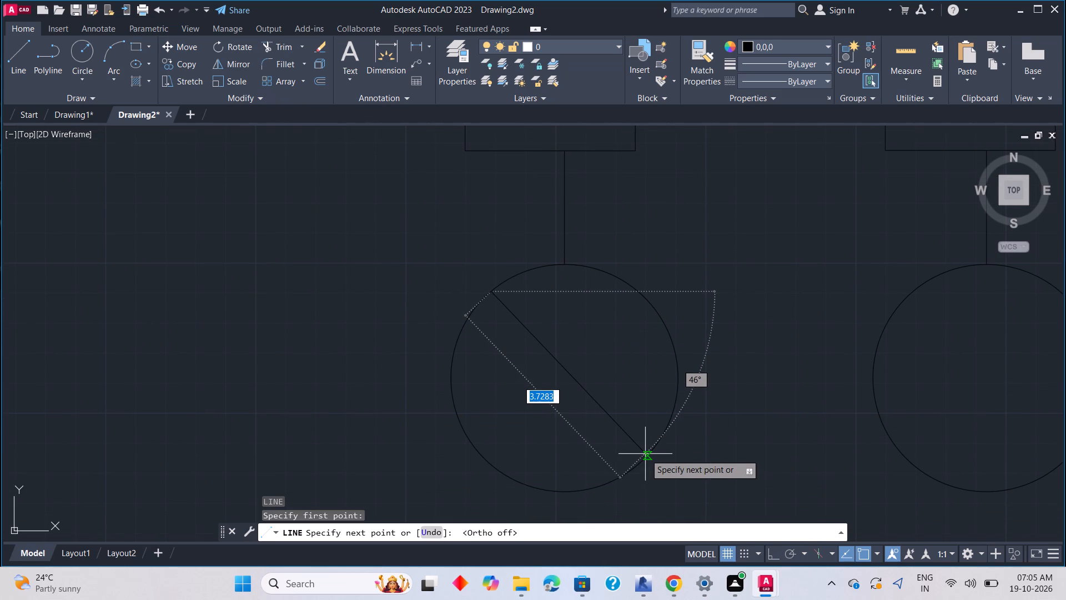
{"action": "left_click", "coordinate": [645, 454]}
{"action": "key", "text": "Escape"}
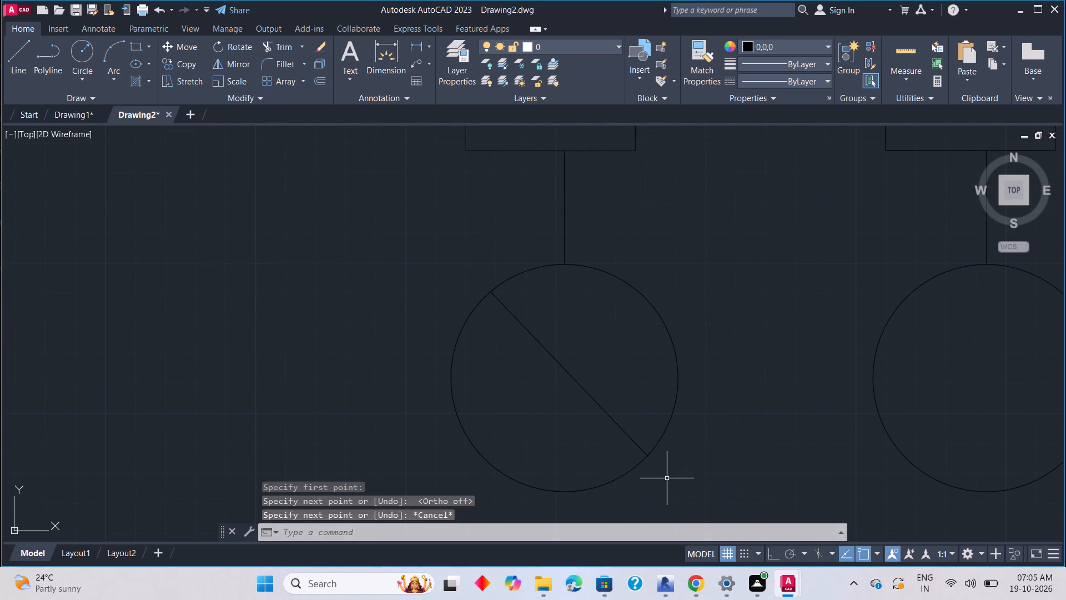
Draw the opposite diagonal, about 3.77 units long, across the left circle from its lower left to its upper right.
{"action": "key", "text": "l"}
{"action": "key", "text": "space"}
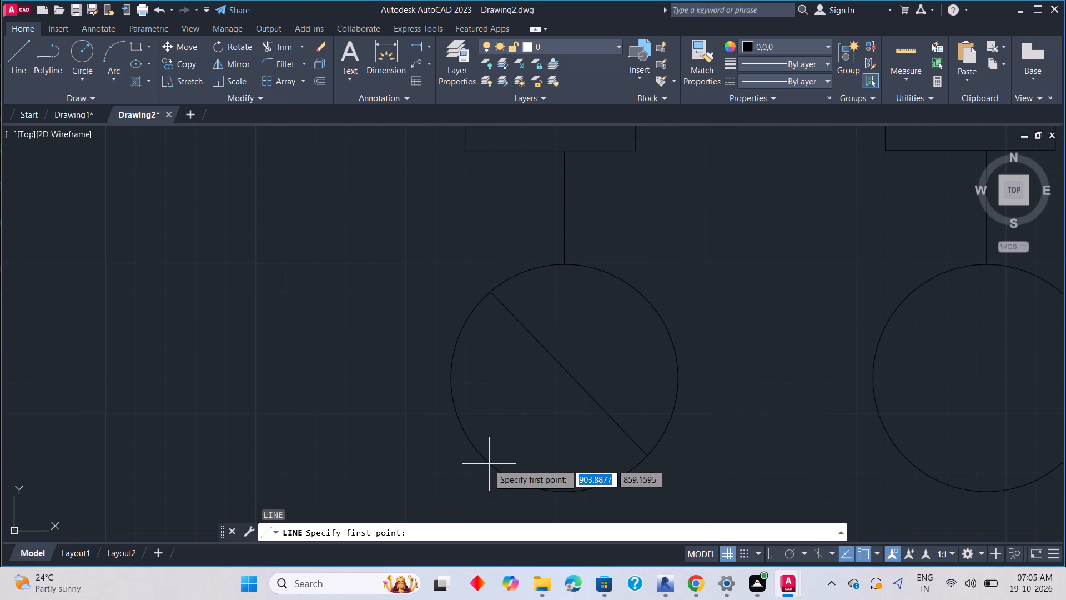
{"action": "left_click", "coordinate": [488, 463]}
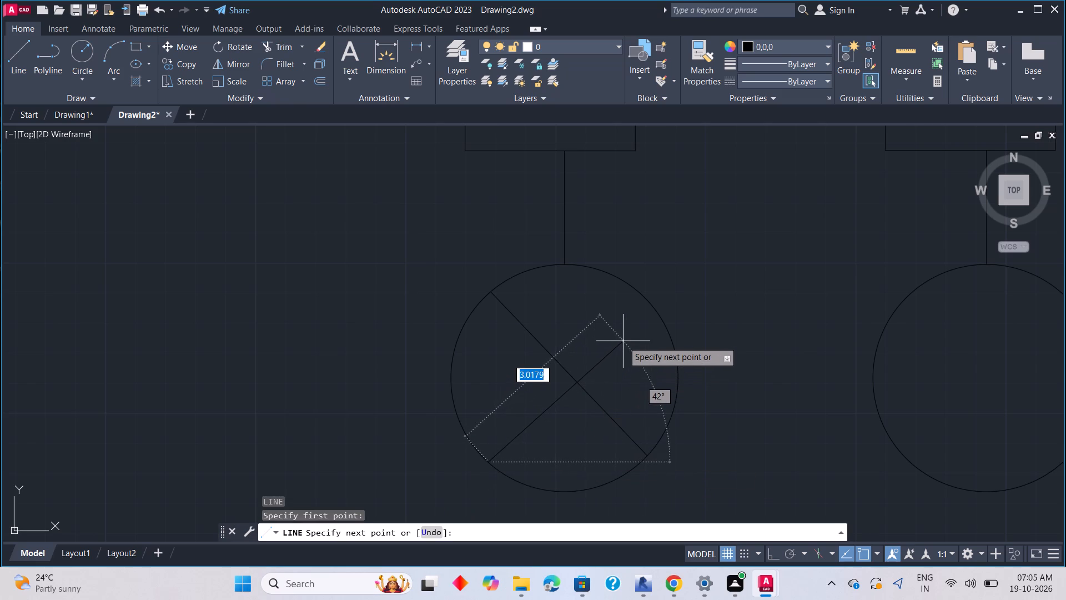
{"action": "left_click", "coordinate": [645, 298]}
{"action": "key", "text": "Escape"}
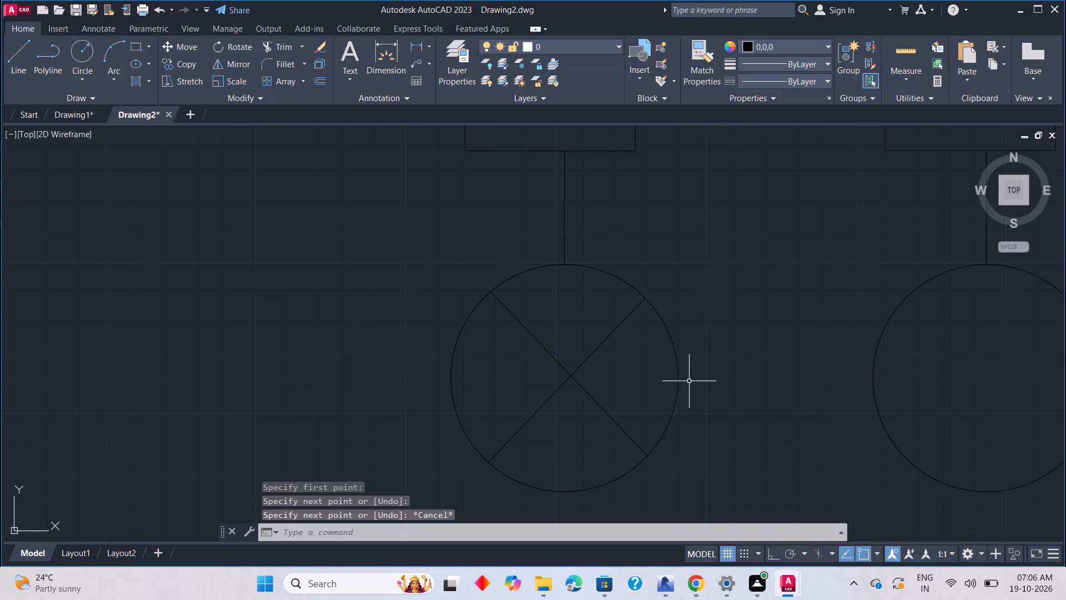
Erase the plain circle below the right box's drop line.
{"action": "scroll", "coordinate": [689, 381], "scroll_direction": "down", "scroll_amount": 2}
{"action": "middle_click_drag", "start_coordinate": [692, 381], "coordinate": [559, 377]}
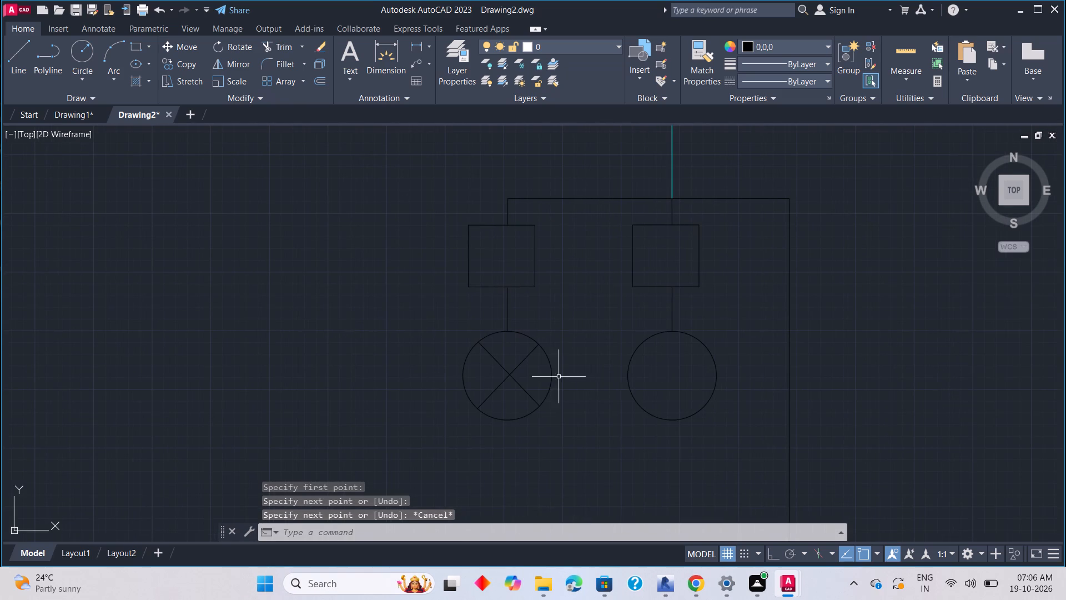
{"action": "left_click", "coordinate": [670, 418]}
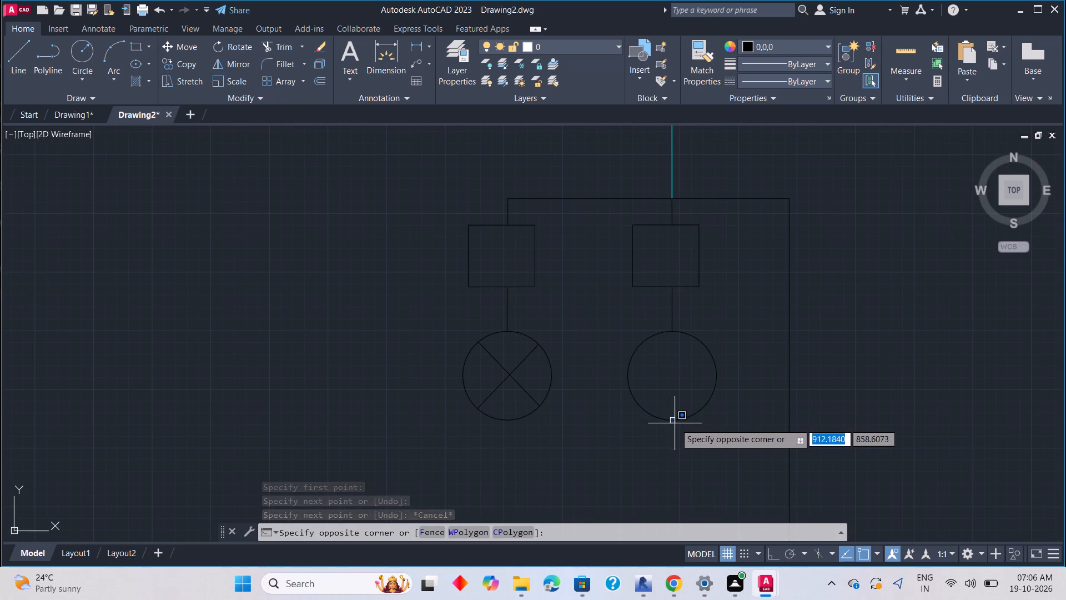
{"action": "key", "text": "Escape"}
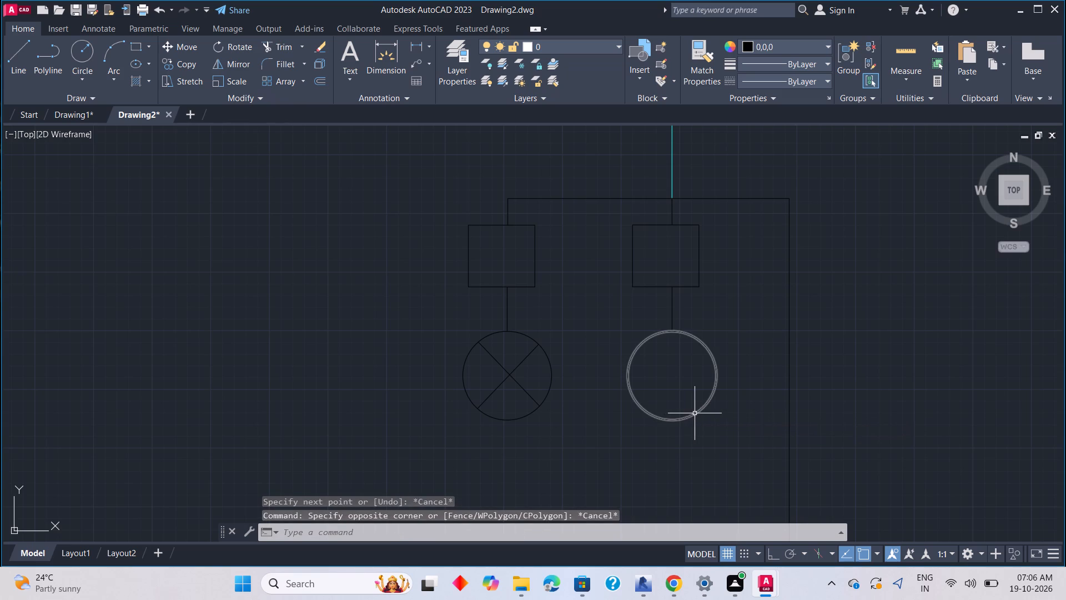
{"action": "left_click", "coordinate": [695, 413]}
{"action": "key", "text": "Delete"}
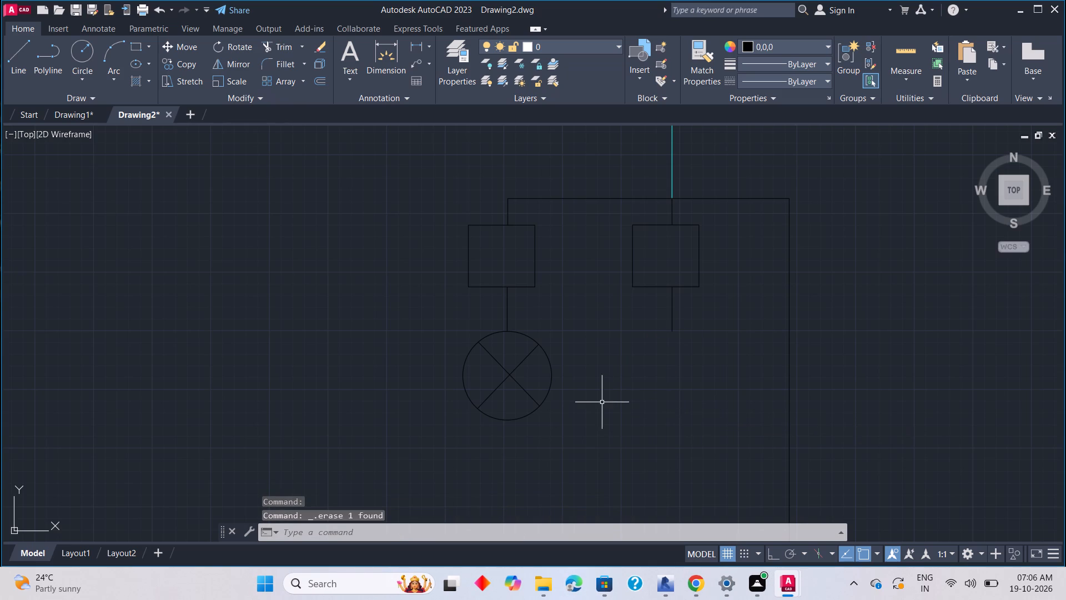
With Ortho on, copy the left crossed circle from its top point to the lower end of the right box's drop line.
{"action": "left_click", "coordinate": [441, 311]}
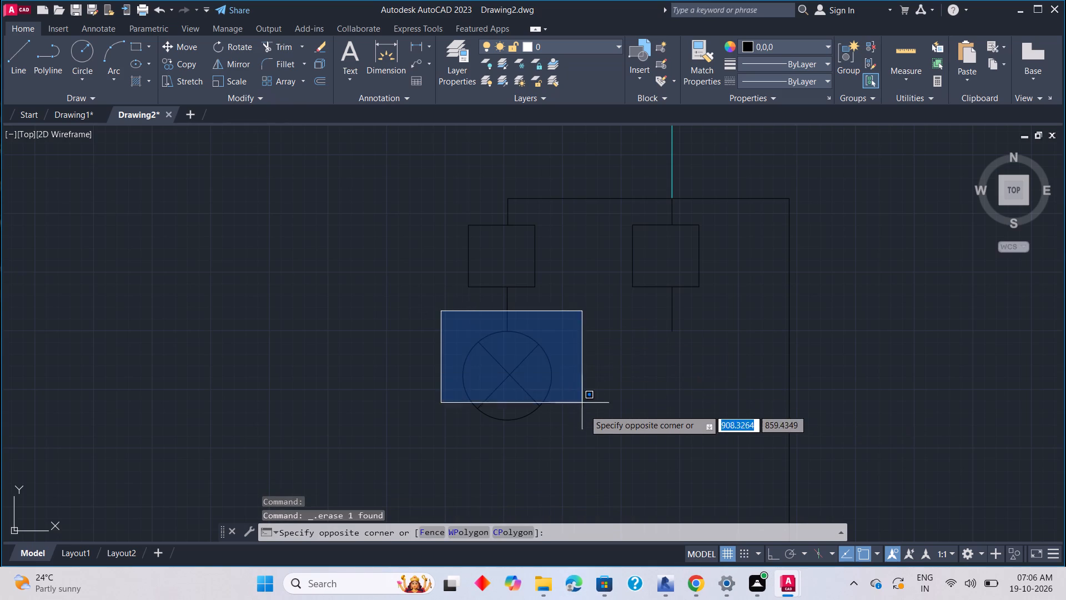
{"action": "left_click", "coordinate": [578, 432]}
{"action": "right_click", "coordinate": [597, 408]}
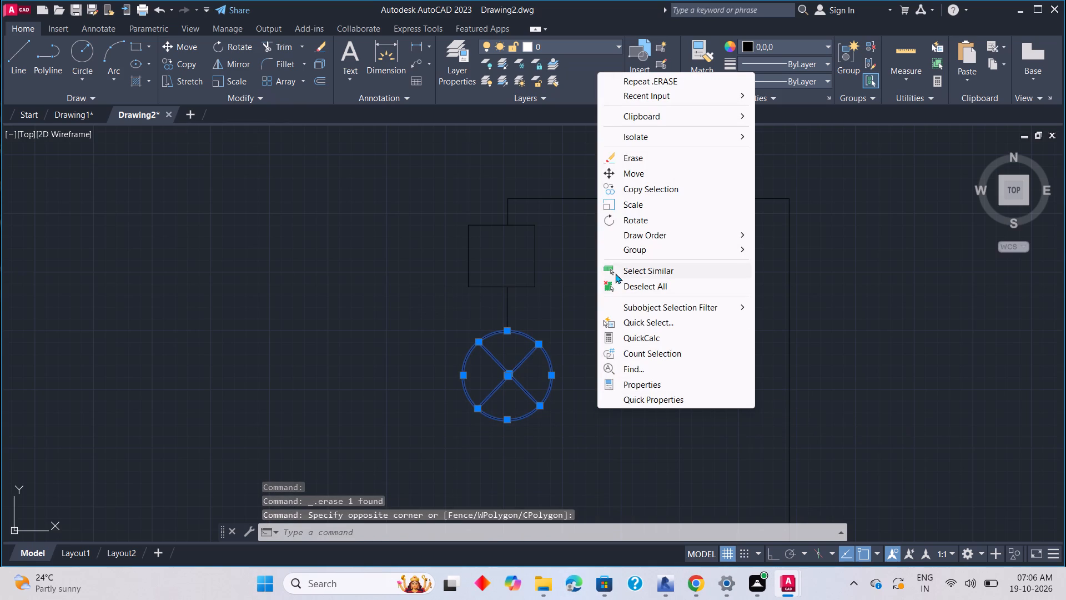
{"action": "left_click", "coordinate": [626, 185]}
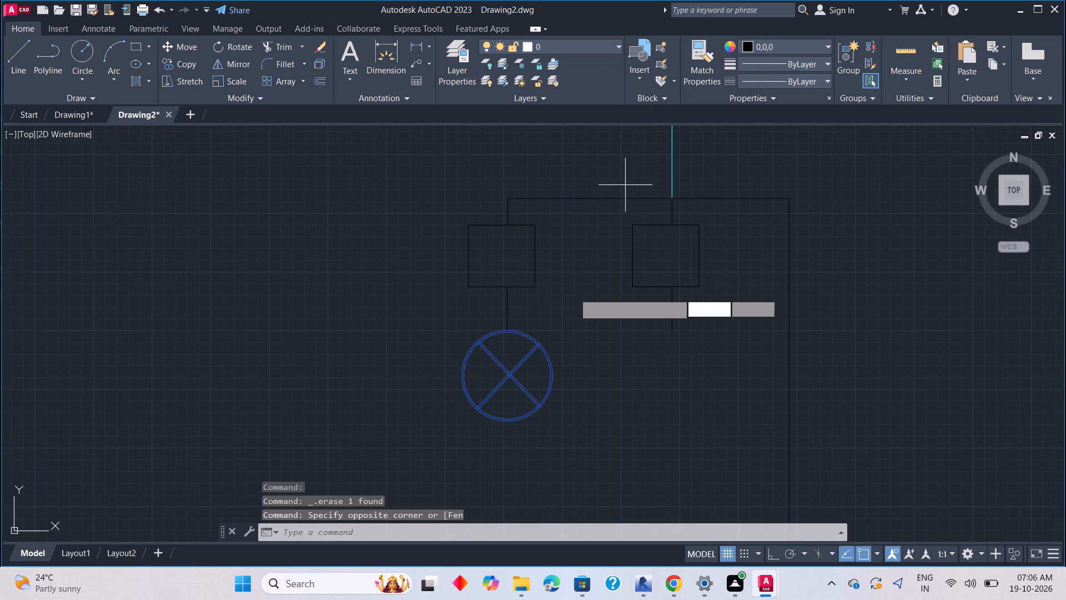
{"action": "left_click", "coordinate": [507, 327]}
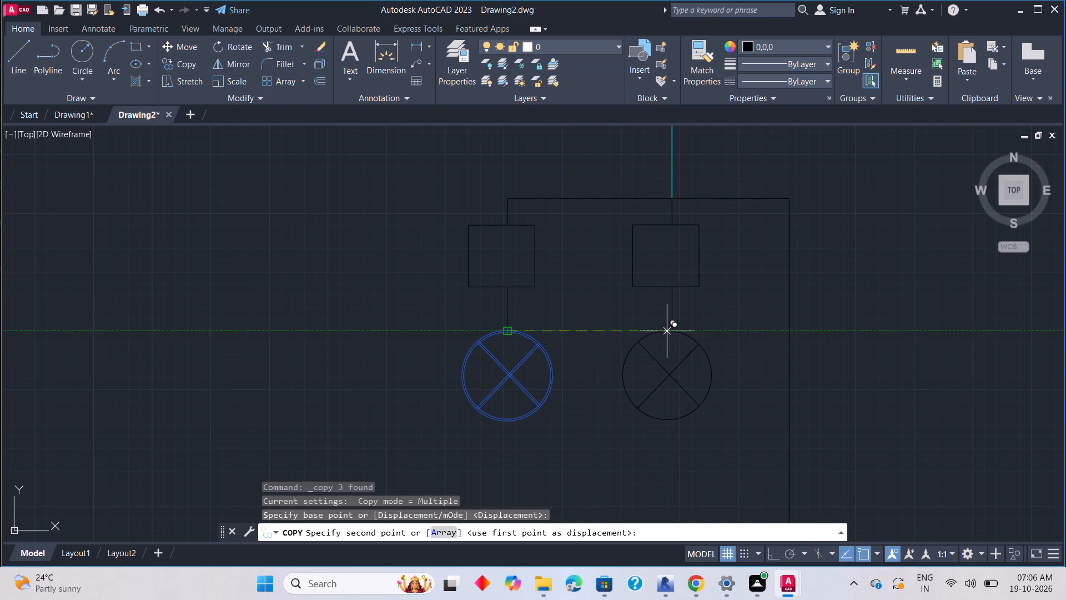
{"action": "scroll", "coordinate": [671, 332], "scroll_direction": "up", "scroll_amount": 5}
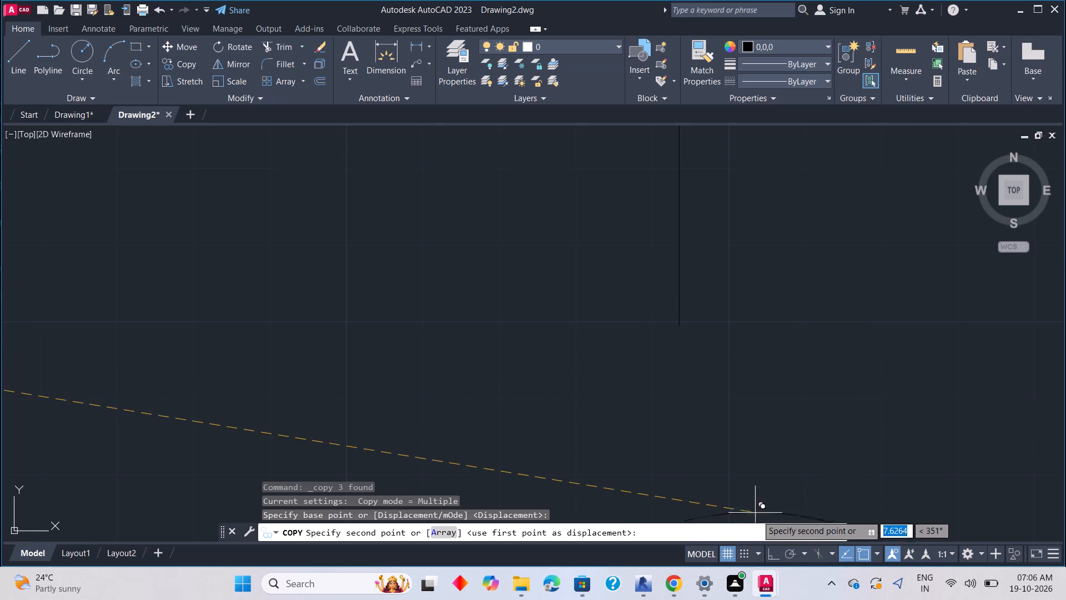
{"action": "left_click_drag", "start_coordinate": [767, 550], "coordinate": [766, 543]}
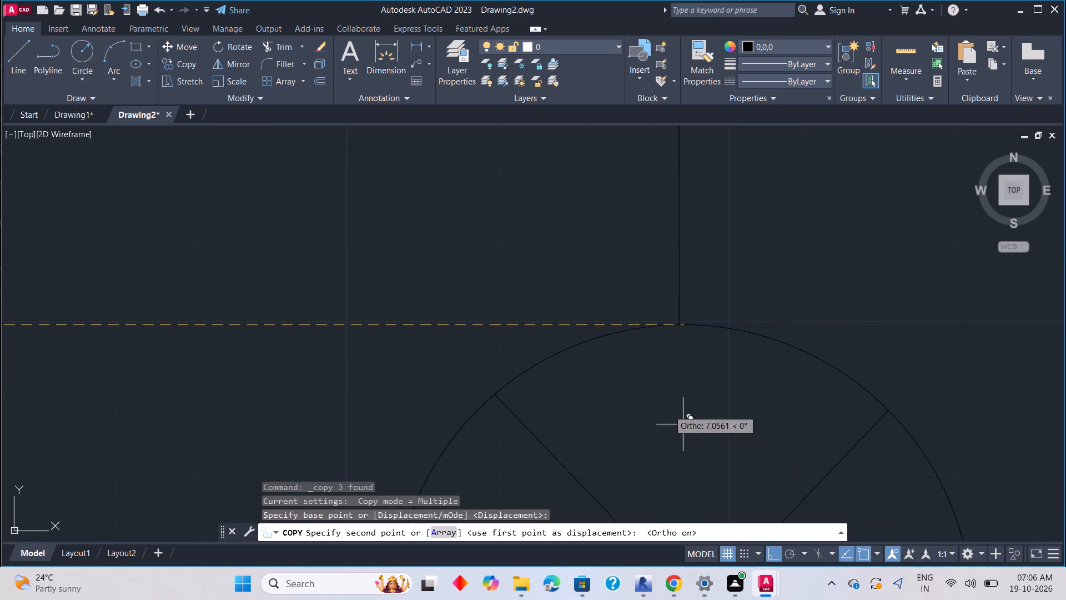
{"action": "left_click", "coordinate": [680, 322]}
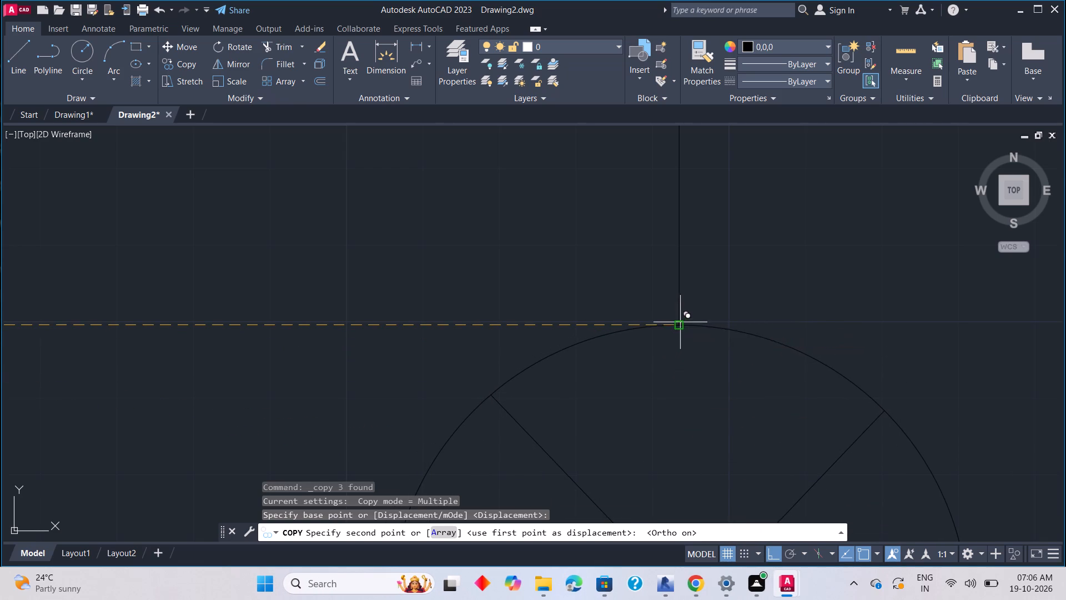
{"action": "key", "text": "Escape"}
In Cyan, extend the lower horizontal line left until it is below the left circle, with a stub about 2.89 units upward.
{"action": "scroll", "coordinate": [694, 397], "scroll_direction": "down", "scroll_amount": 3}
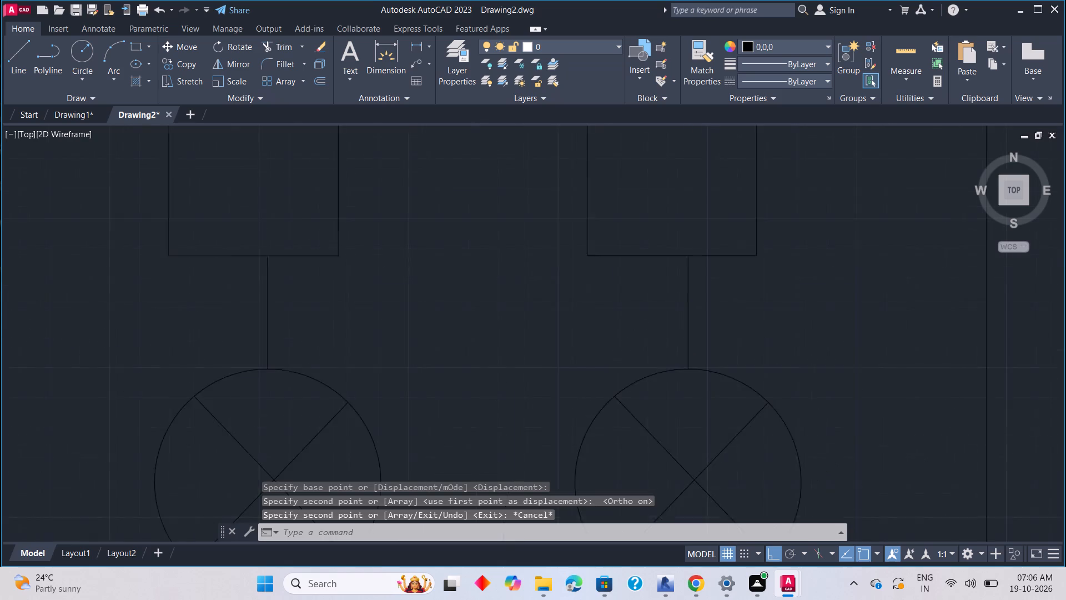
{"action": "scroll", "coordinate": [694, 397], "scroll_direction": "down", "scroll_amount": 1}
{"action": "scroll", "coordinate": [698, 434], "scroll_direction": "up", "scroll_amount": 2}
{"action": "scroll", "coordinate": [682, 351], "scroll_direction": "up", "scroll_amount": 2}
{"action": "scroll", "coordinate": [682, 334], "scroll_direction": "down", "scroll_amount": 1}
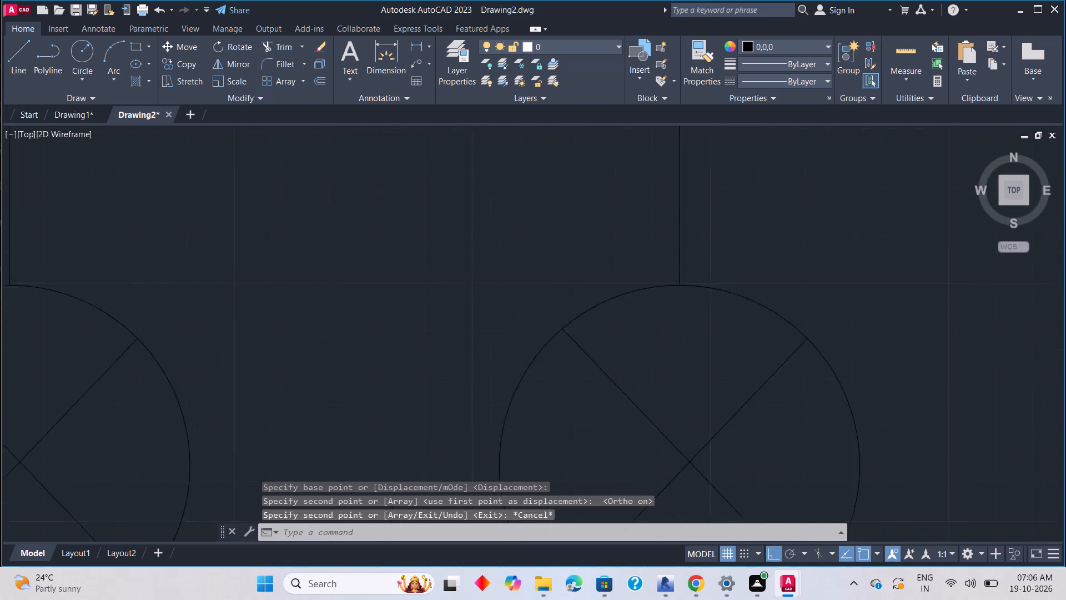
{"action": "scroll", "coordinate": [682, 334], "scroll_direction": "down", "scroll_amount": 4}
{"action": "middle_click_drag", "start_coordinate": [682, 421], "coordinate": [681, 346]}
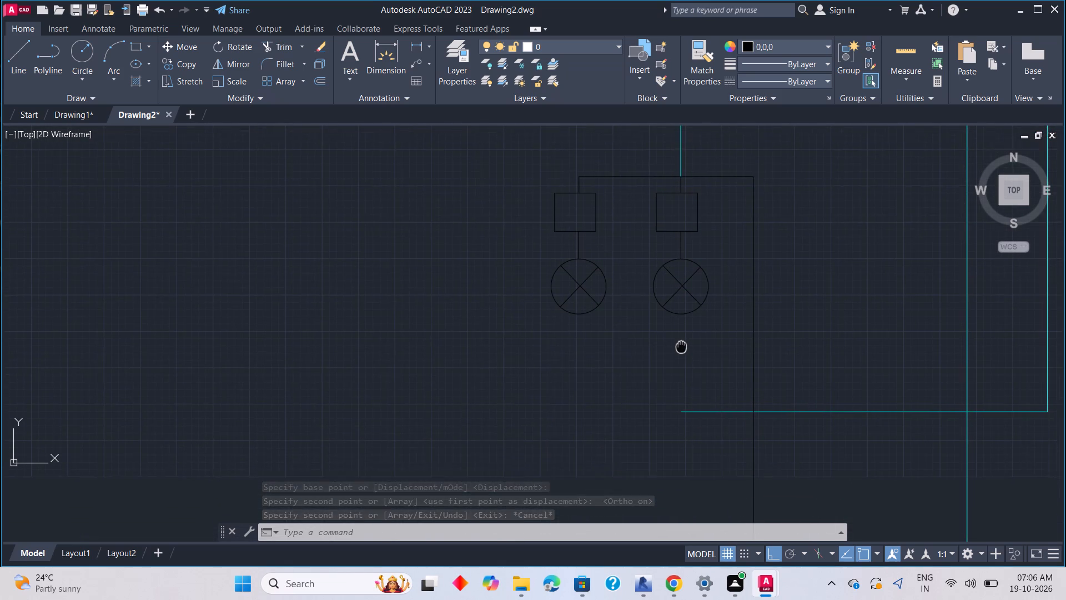
{"action": "middle_click_drag", "start_coordinate": [681, 346], "coordinate": [681, 346]}
{"action": "scroll", "coordinate": [681, 346], "scroll_direction": "down", "scroll_amount": 2}
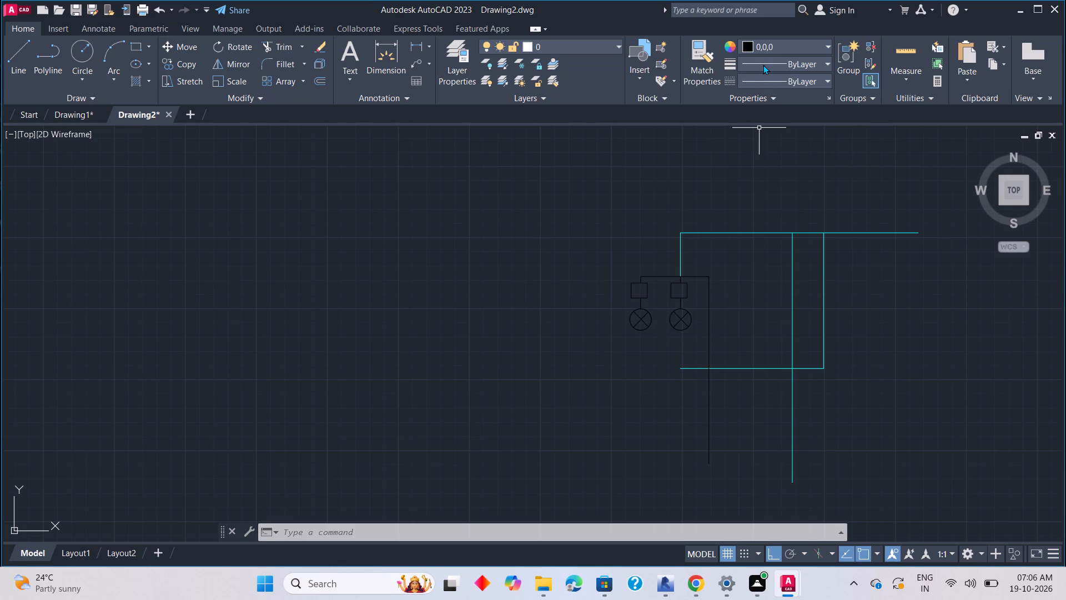
{"action": "left_click", "coordinate": [776, 48]}
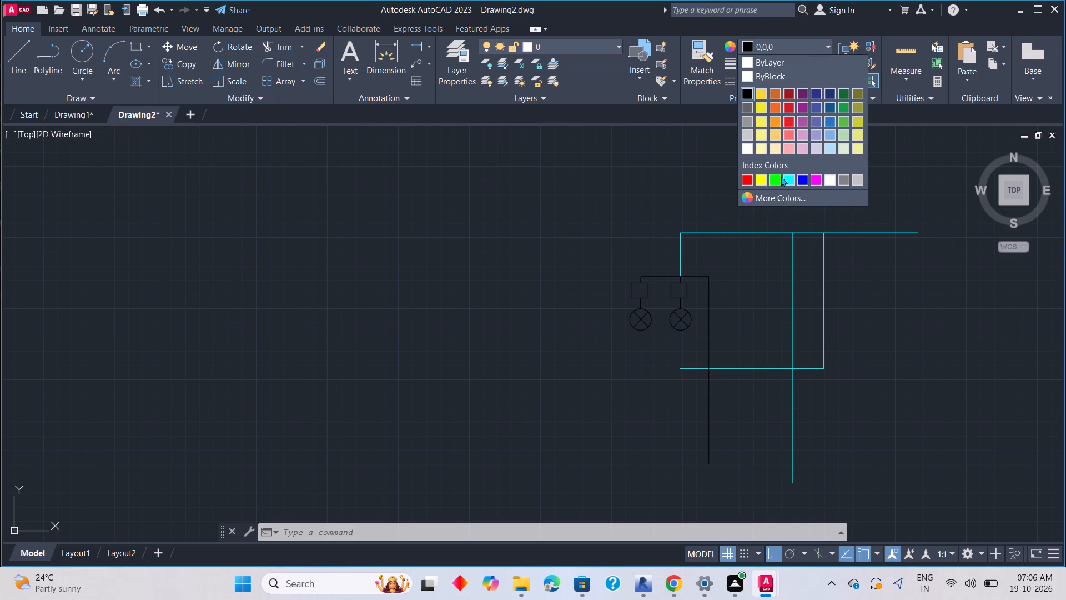
{"action": "left_click", "coordinate": [785, 176]}
{"action": "key", "text": "k"}
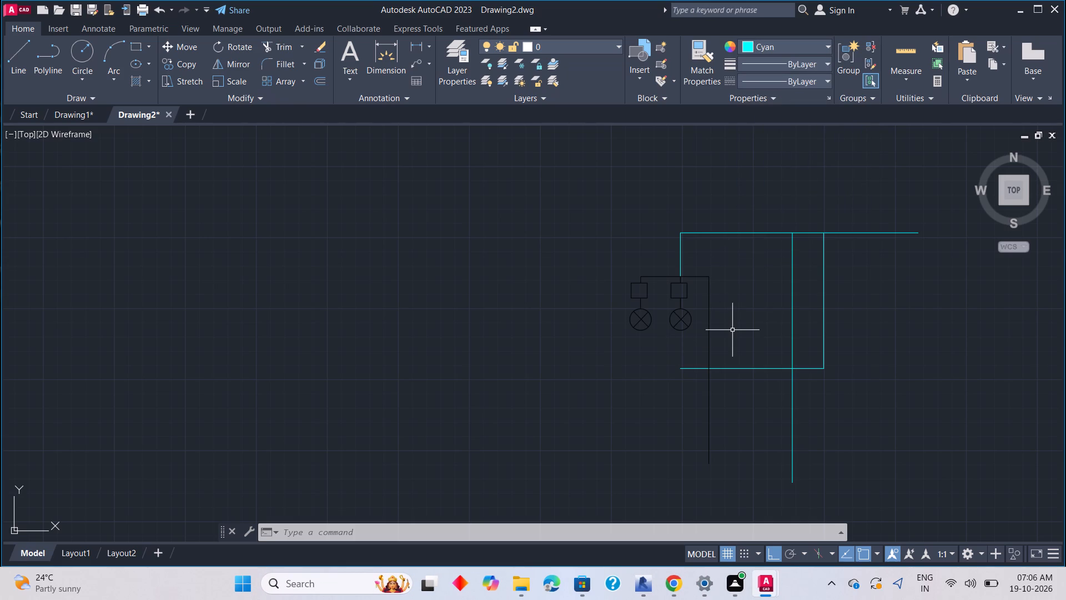
{"action": "key", "text": "Escape"}
{"action": "key", "text": "l"}
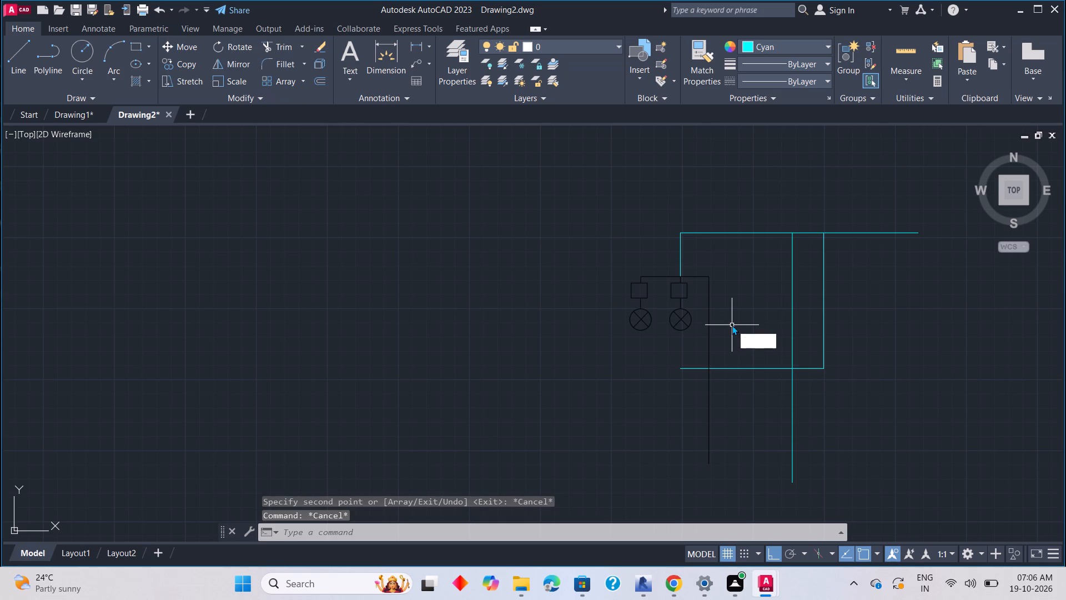
{"action": "key", "text": "space"}
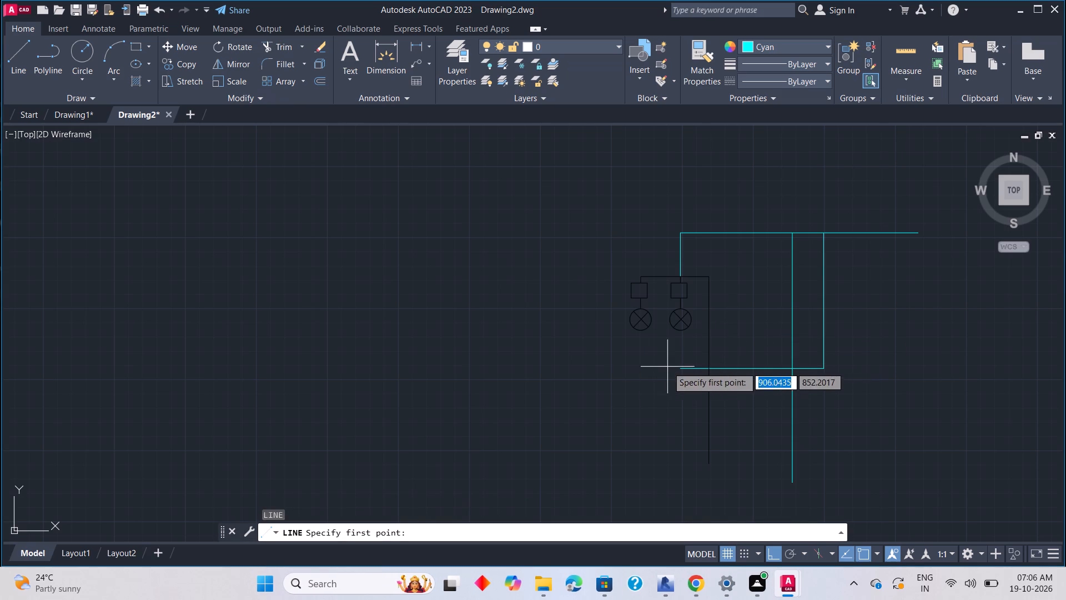
{"action": "left_click", "coordinate": [685, 369]}
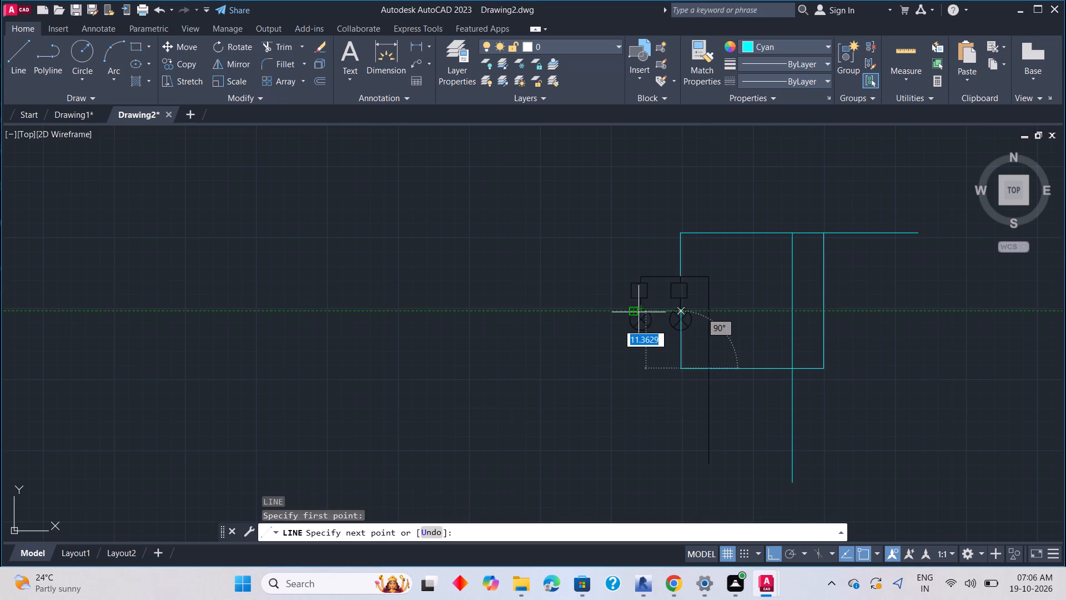
{"action": "left_click", "coordinate": [645, 369]}
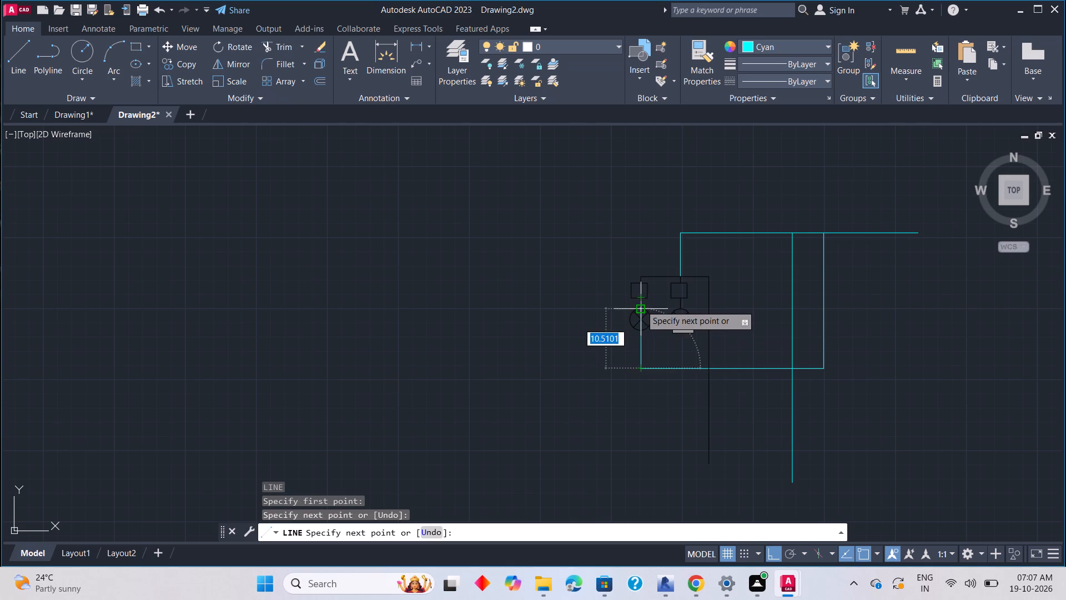
{"action": "scroll", "coordinate": [643, 328], "scroll_direction": "up", "scroll_amount": 3}
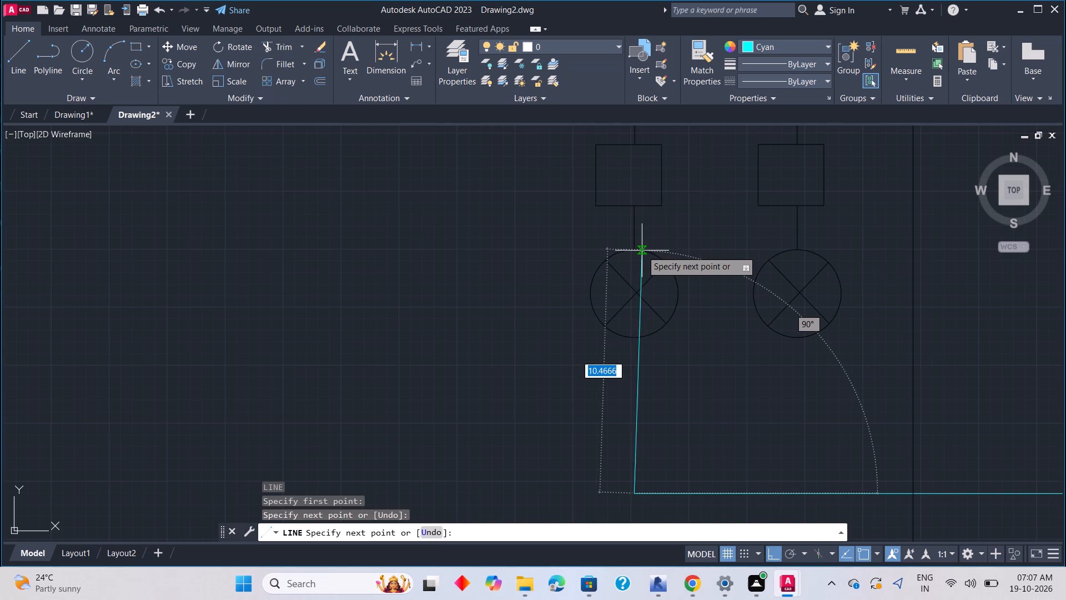
{"action": "left_click", "coordinate": [641, 427]}
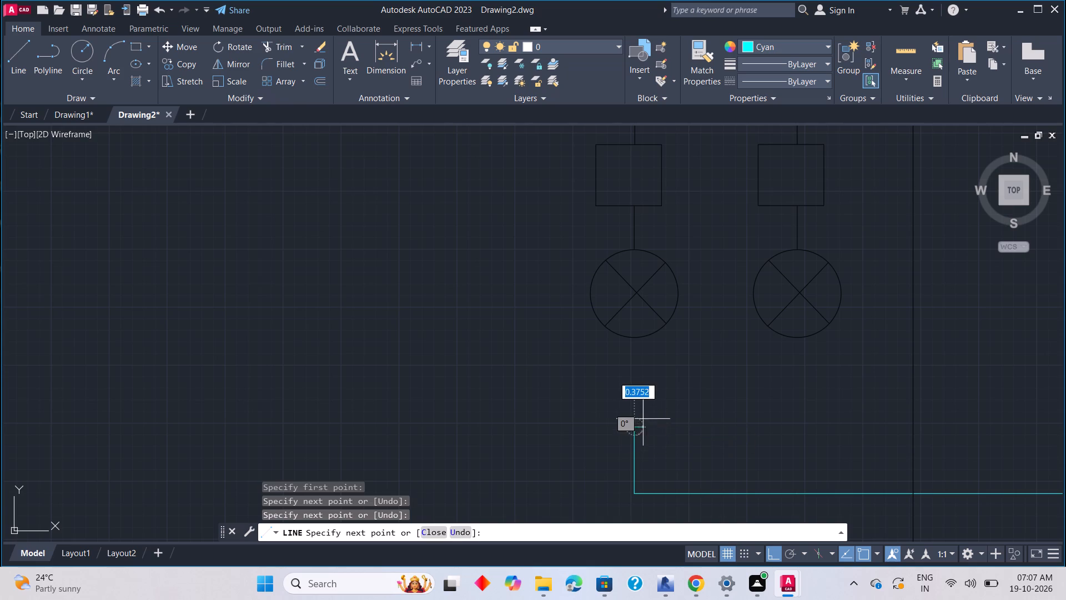
{"action": "key", "text": "Escape"}
Draw a cyan vertical stub below the right crossed circle, from level with the left stub's top down to the lower horizontal line.
{"action": "type", "text": "l"}
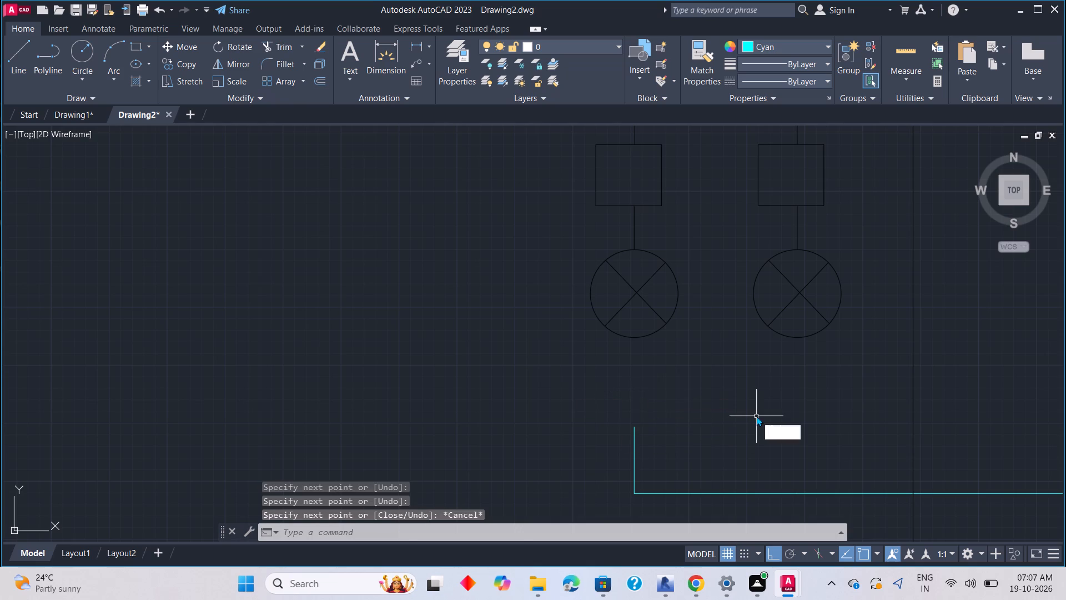
{"action": "key", "text": "space"}
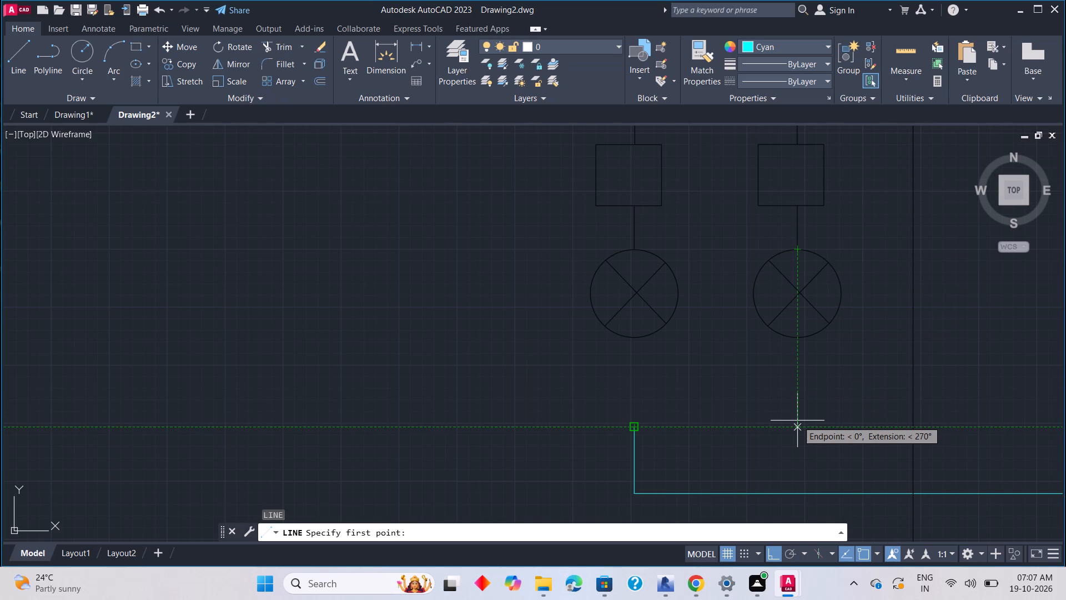
{"action": "left_click", "coordinate": [797, 421]}
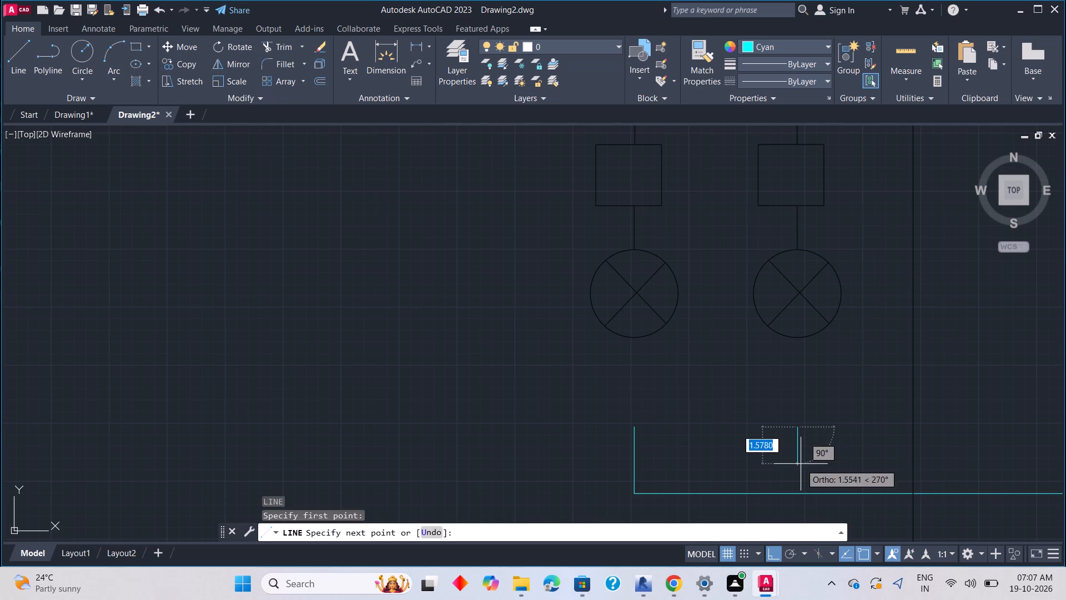
{"action": "left_click", "coordinate": [799, 491]}
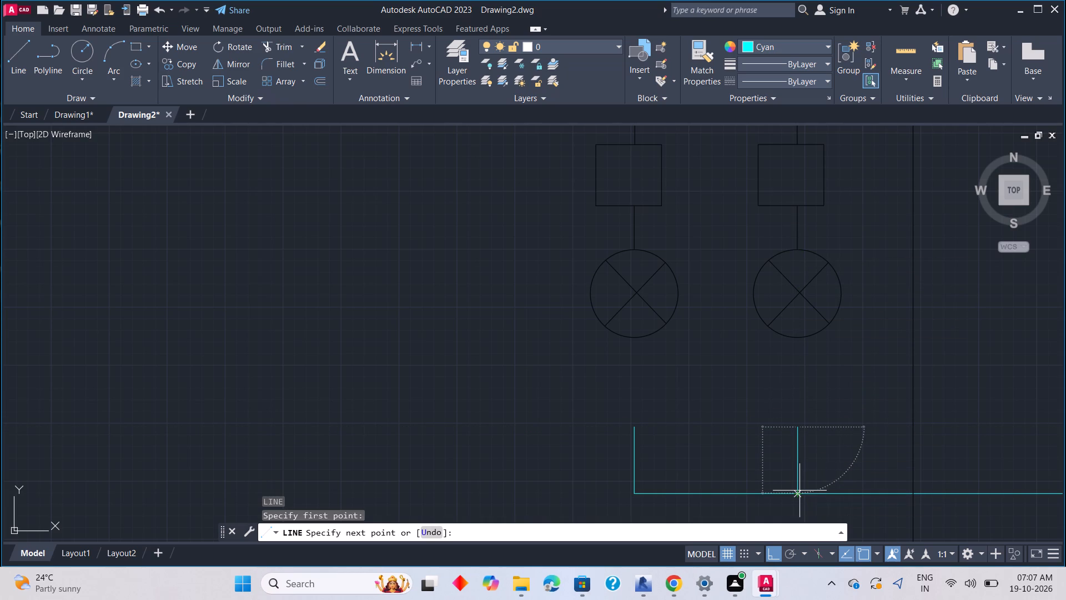
{"action": "key", "text": "grave"}
{"action": "key", "text": "Escape"}
{"action": "key", "text": "Escape"}
{"action": "key", "text": "Escape"}
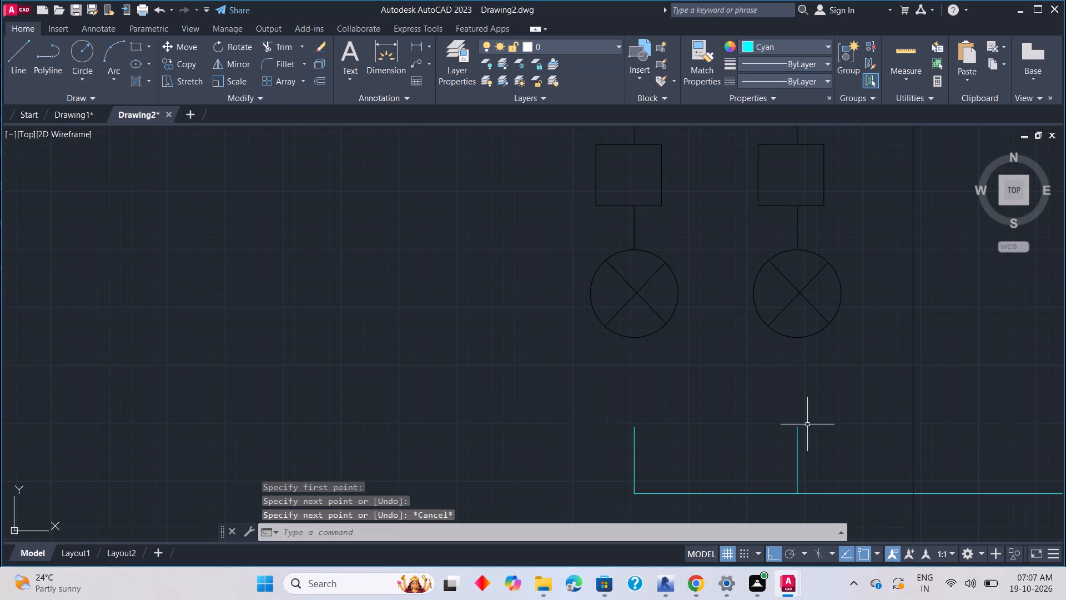
{"action": "key", "text": "Escape"}
{"action": "key", "text": "Escape"}
{"action": "key", "text": "Escape"}
{"action": "key", "text": "Escape"}
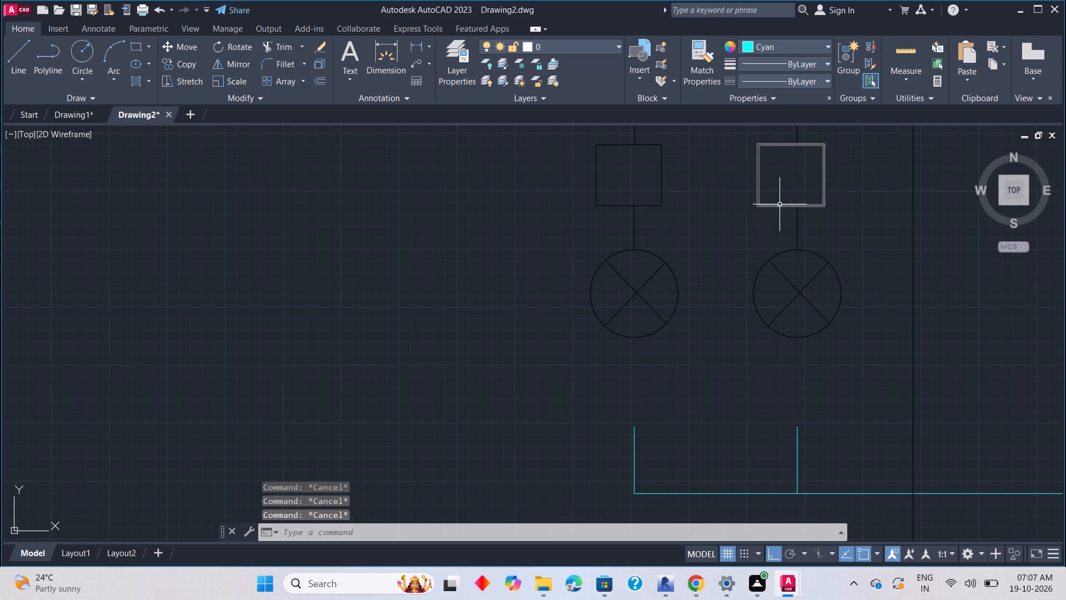
Copy the right box straight down, from its bottom edge at the drop line to the top of the right cyan stub.
{"action": "left_click", "coordinate": [780, 204]}
{"action": "right_click", "coordinate": [784, 218]}
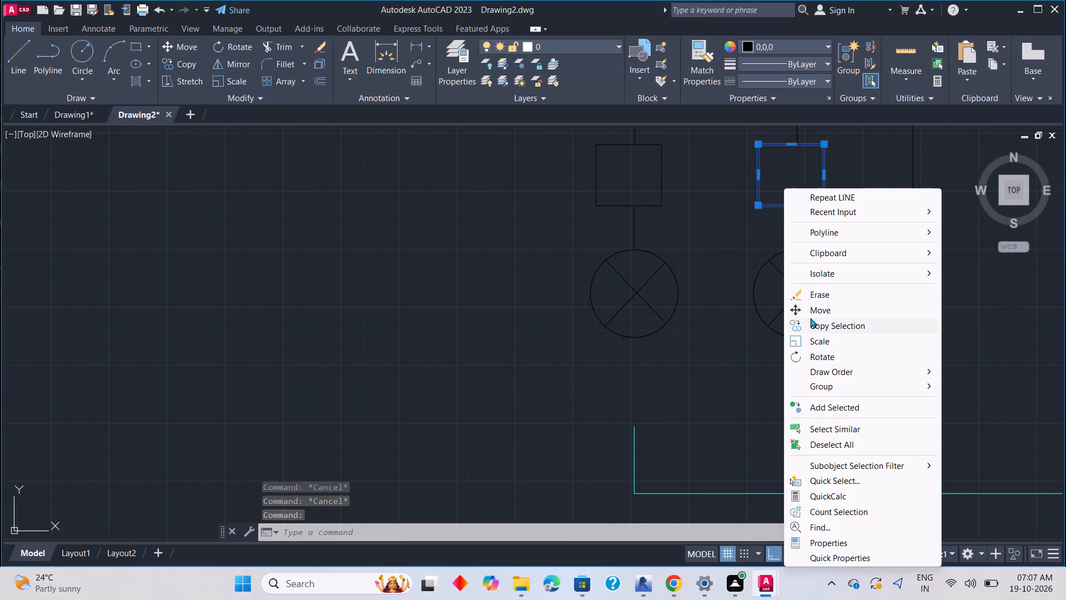
{"action": "left_click", "coordinate": [810, 322]}
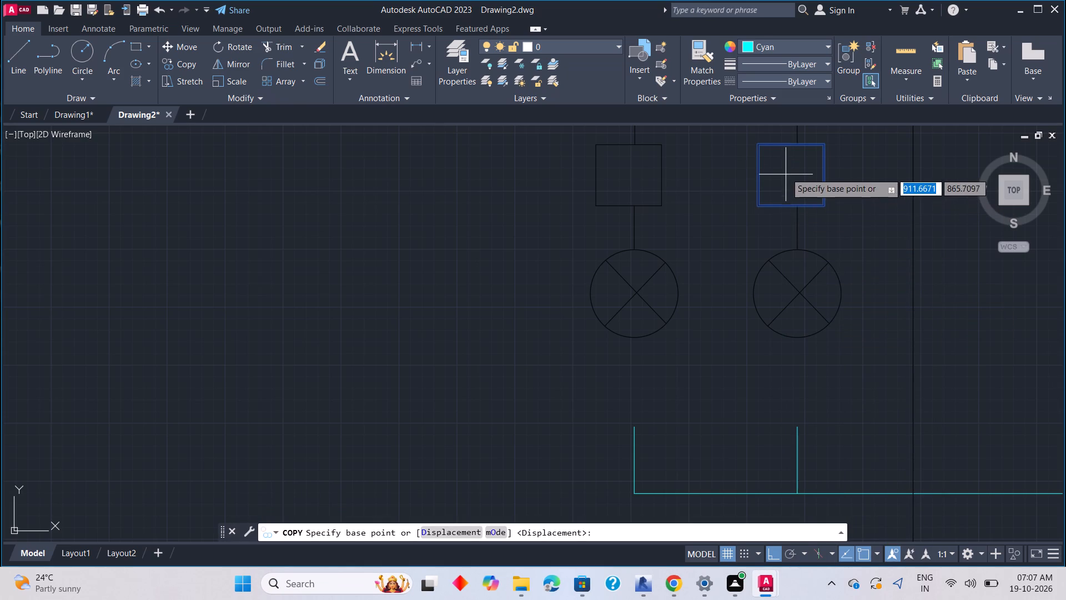
{"action": "left_click", "coordinate": [797, 204]}
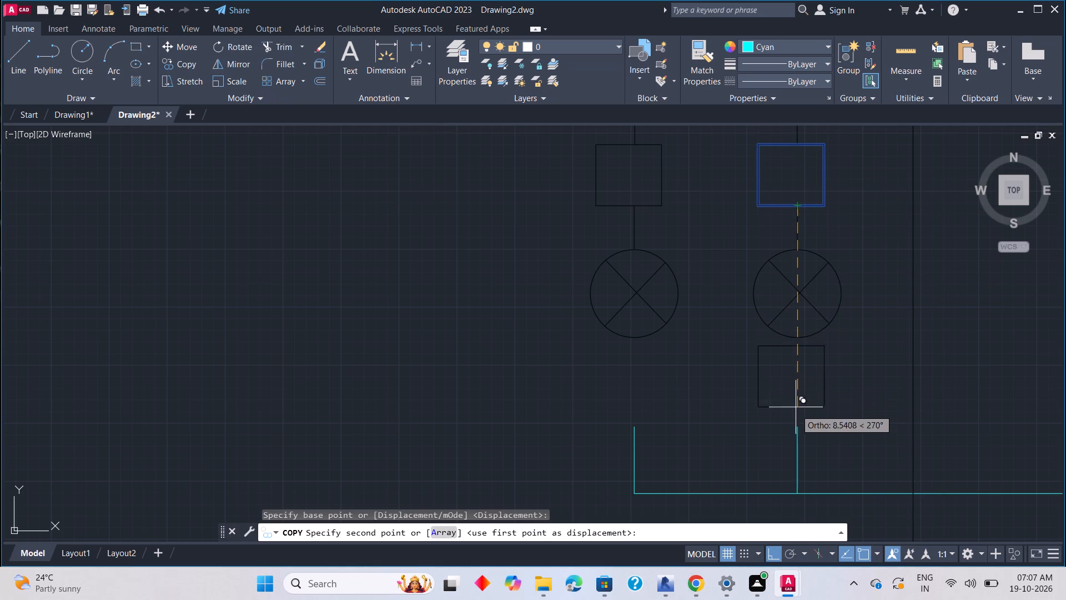
{"action": "scroll", "coordinate": [795, 423], "scroll_direction": "up", "scroll_amount": 4}
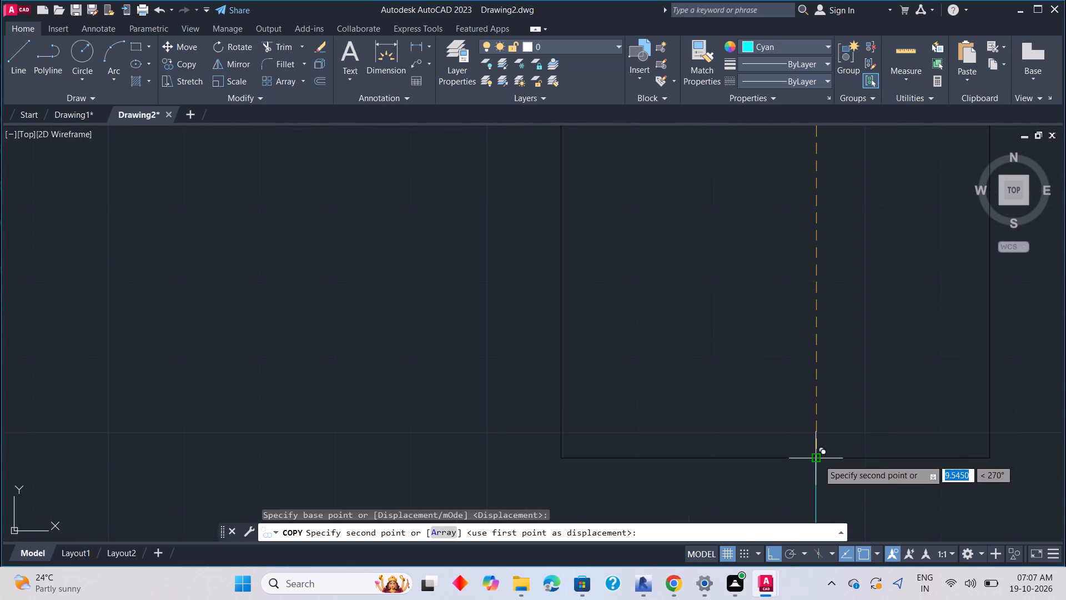
{"action": "left_click", "coordinate": [818, 459]}
{"action": "key", "text": "Escape"}
{"action": "scroll", "coordinate": [710, 409], "scroll_direction": "down", "scroll_amount": 6}
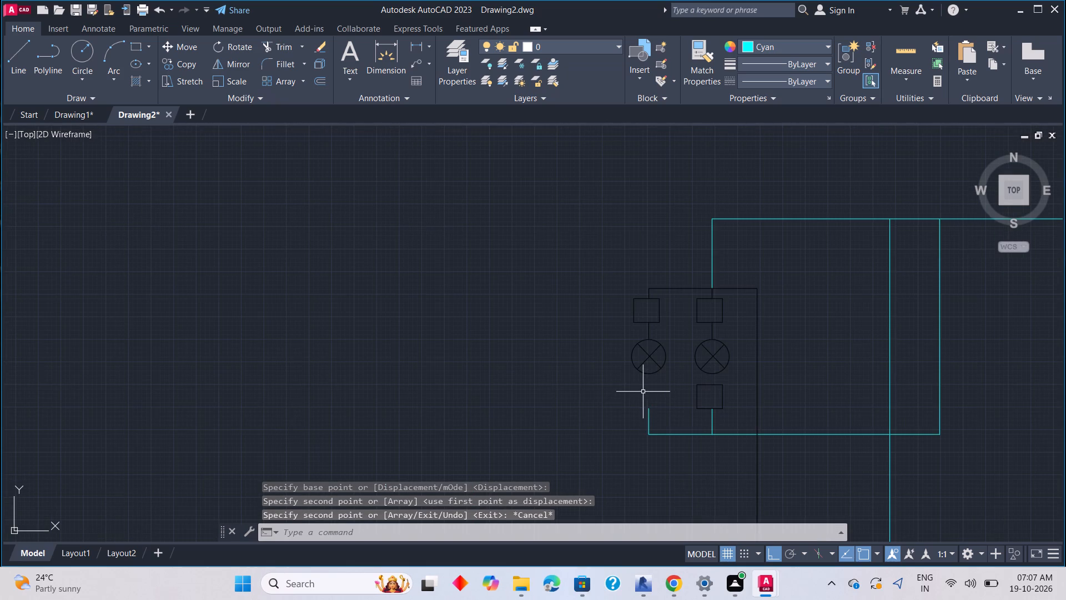
Copy the left box straight down, from its bottom edge at the drop line to the top of the left cyan stub.
{"action": "scroll", "coordinate": [645, 300], "scroll_direction": "up", "scroll_amount": 1}
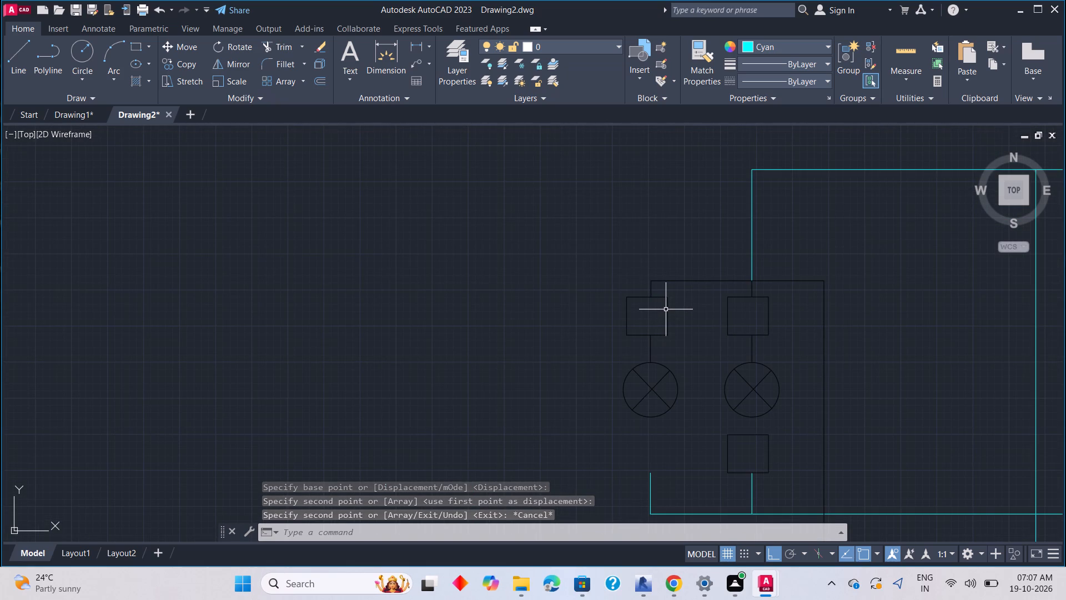
{"action": "left_click", "coordinate": [666, 308]}
{"action": "right_click", "coordinate": [688, 341]}
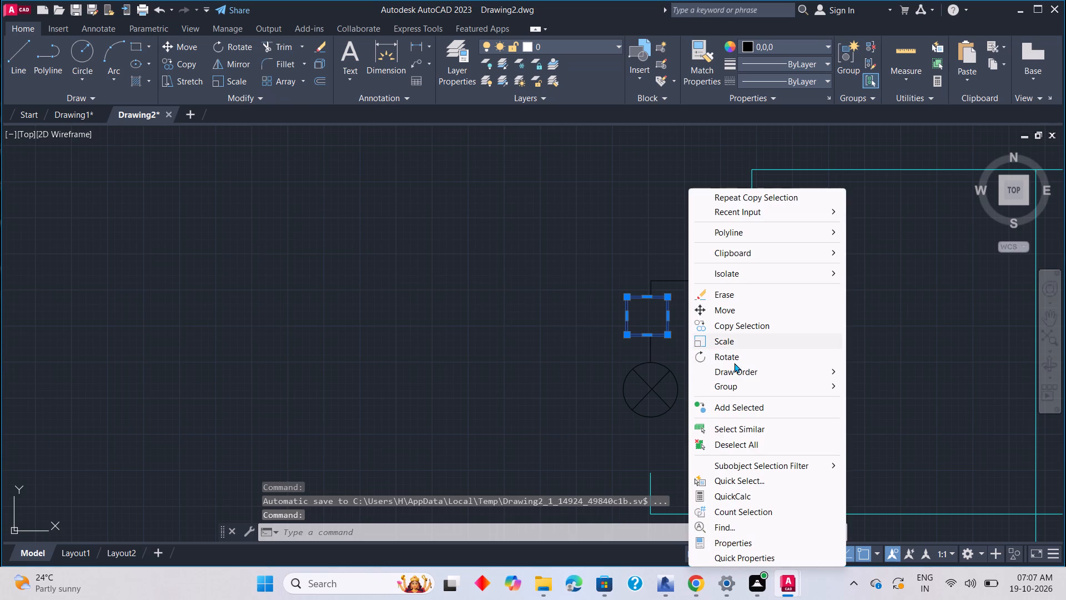
{"action": "left_click", "coordinate": [740, 327]}
{"action": "scroll", "coordinate": [649, 341], "scroll_direction": "up", "scroll_amount": 2}
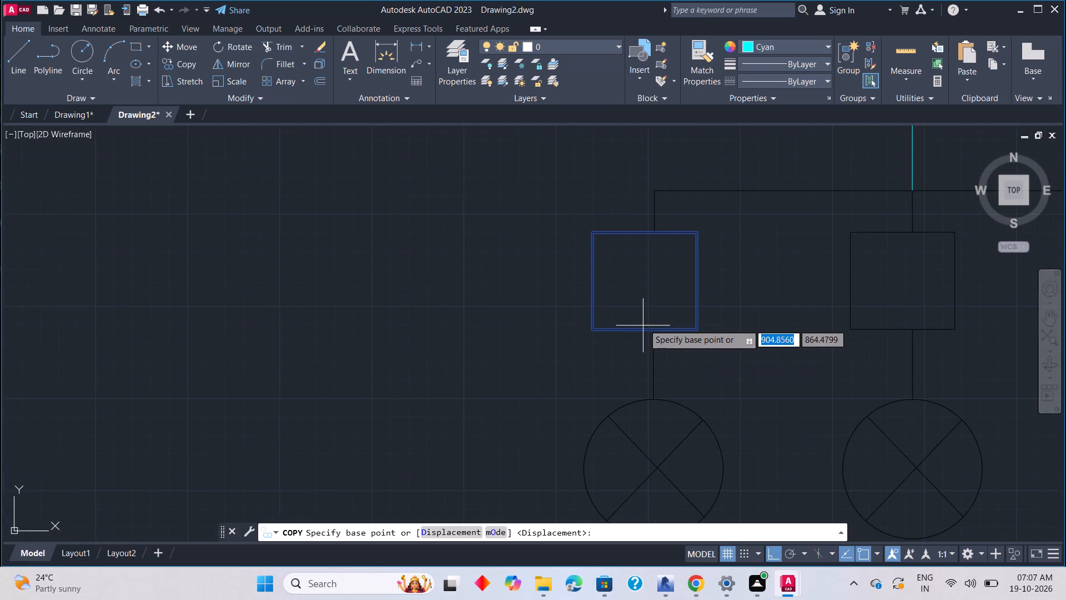
{"action": "left_click", "coordinate": [651, 331]}
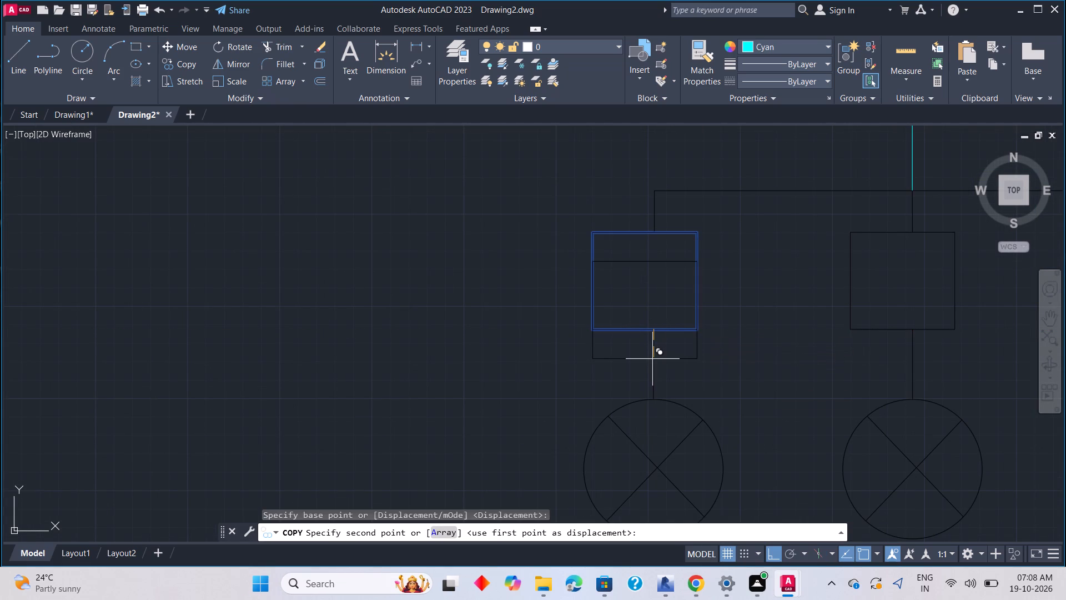
{"action": "middle_click_drag", "start_coordinate": [658, 444], "coordinate": [671, 277]}
{"action": "scroll", "coordinate": [672, 364], "scroll_direction": "down", "scroll_amount": 3}
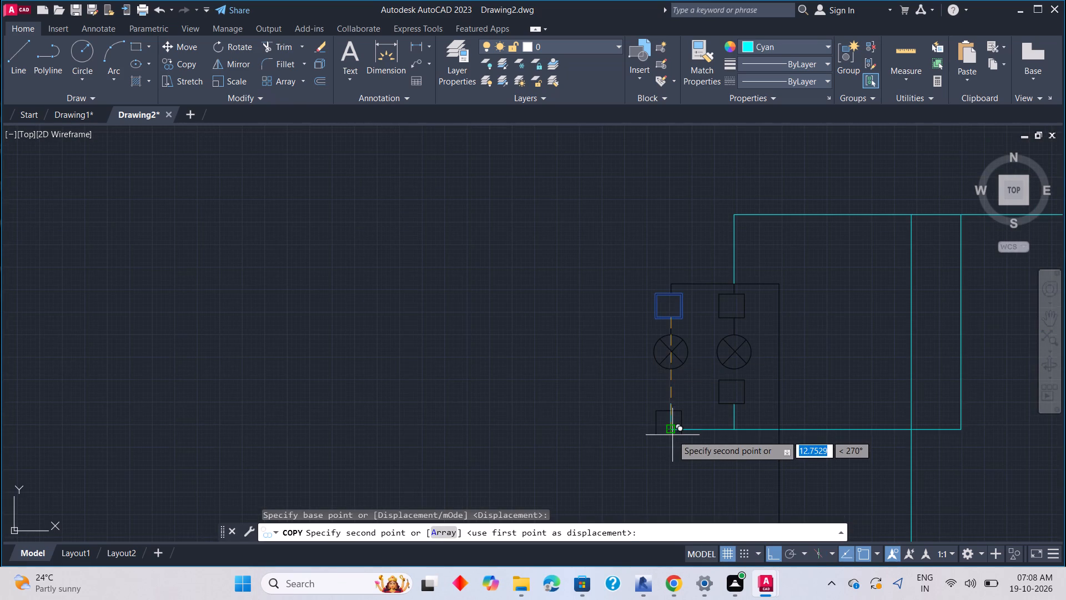
{"action": "scroll", "coordinate": [672, 427], "scroll_direction": "up", "scroll_amount": 2}
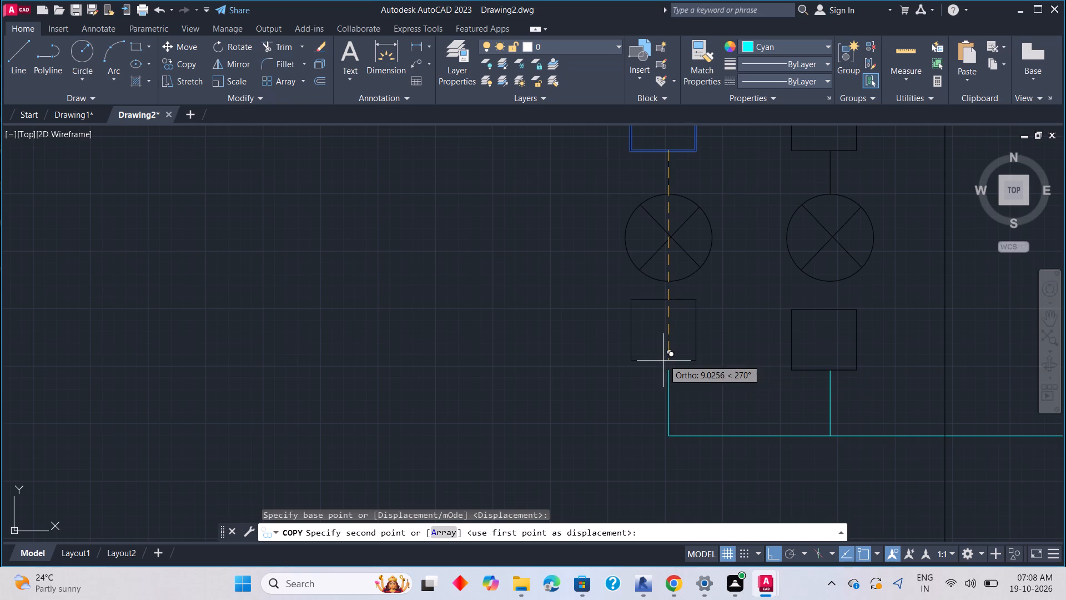
{"action": "scroll", "coordinate": [663, 361], "scroll_direction": "up", "scroll_amount": 2}
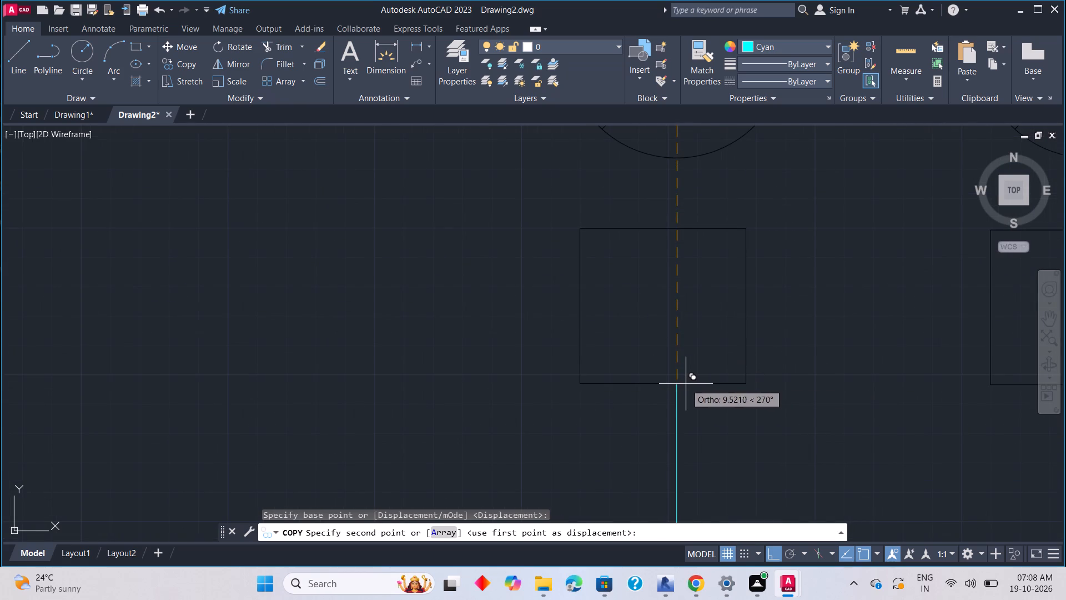
{"action": "left_click", "coordinate": [680, 386]}
{"action": "key", "text": "Escape"}
{"action": "scroll", "coordinate": [774, 399], "scroll_direction": "down", "scroll_amount": 3}
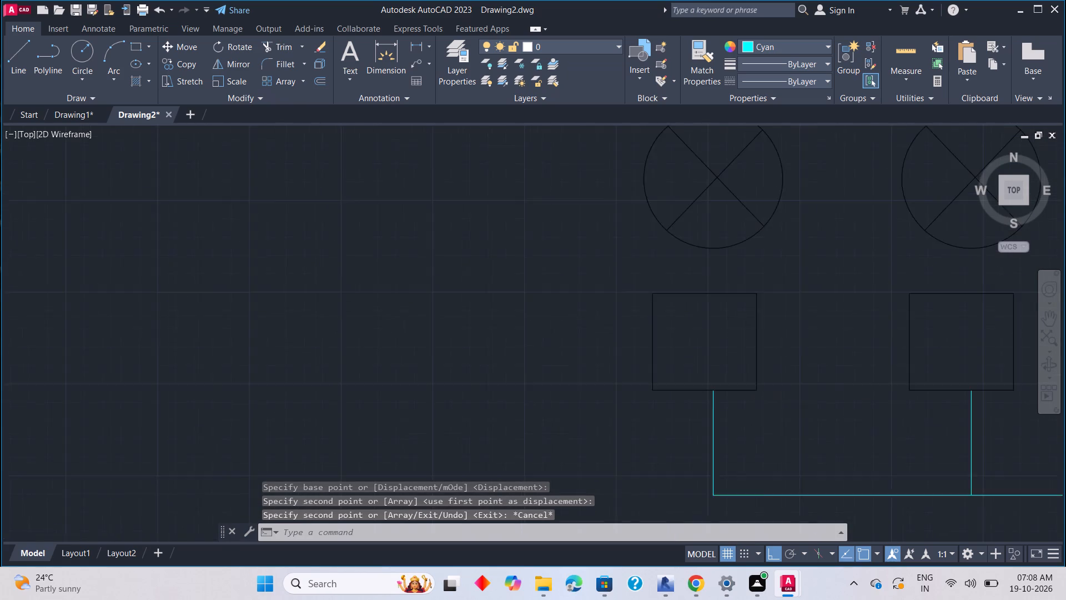
Examine the two box-and-circle branches within the surrounding cyan framework.
{"action": "middle_click_drag", "start_coordinate": [780, 398], "coordinate": [629, 400]}
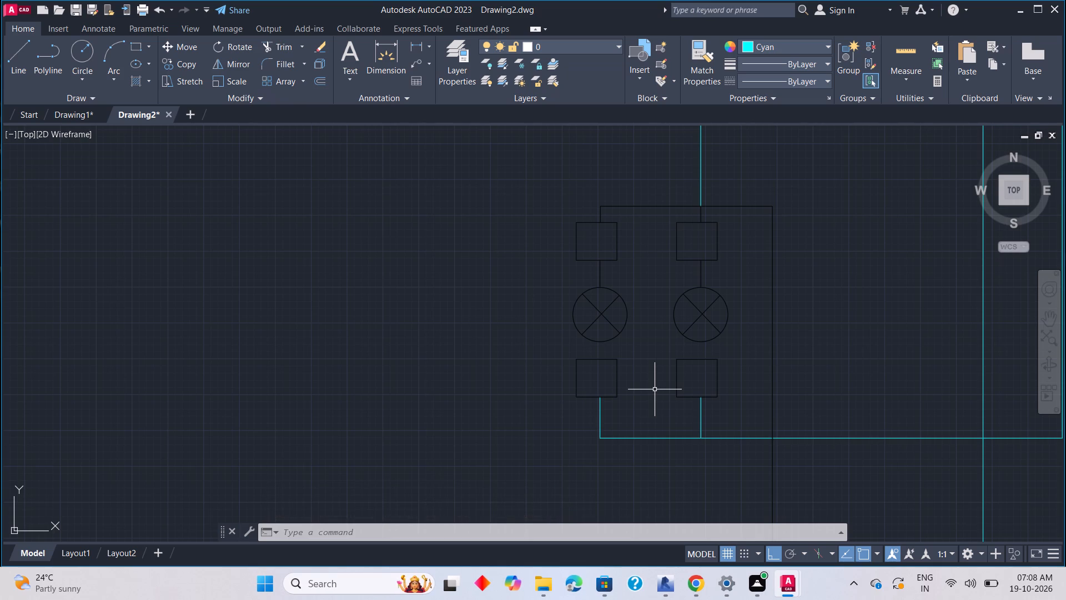
{"action": "scroll", "coordinate": [772, 452], "scroll_direction": "down", "scroll_amount": 3}
{"action": "middle_click_drag", "start_coordinate": [802, 463], "coordinate": [787, 377]}
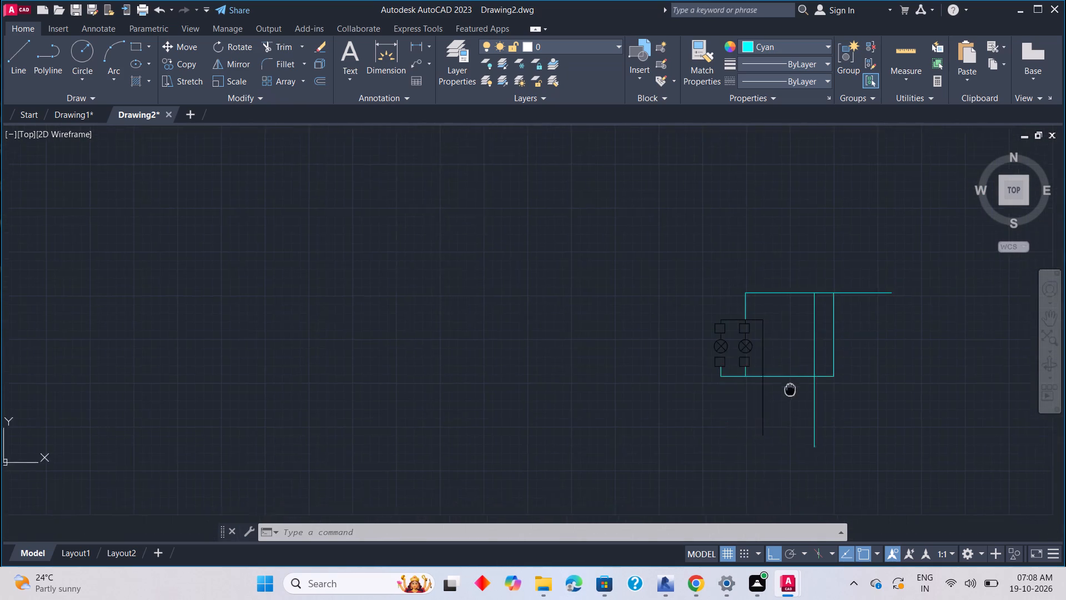
{"action": "middle_click_drag", "start_coordinate": [787, 377], "coordinate": [781, 349]}
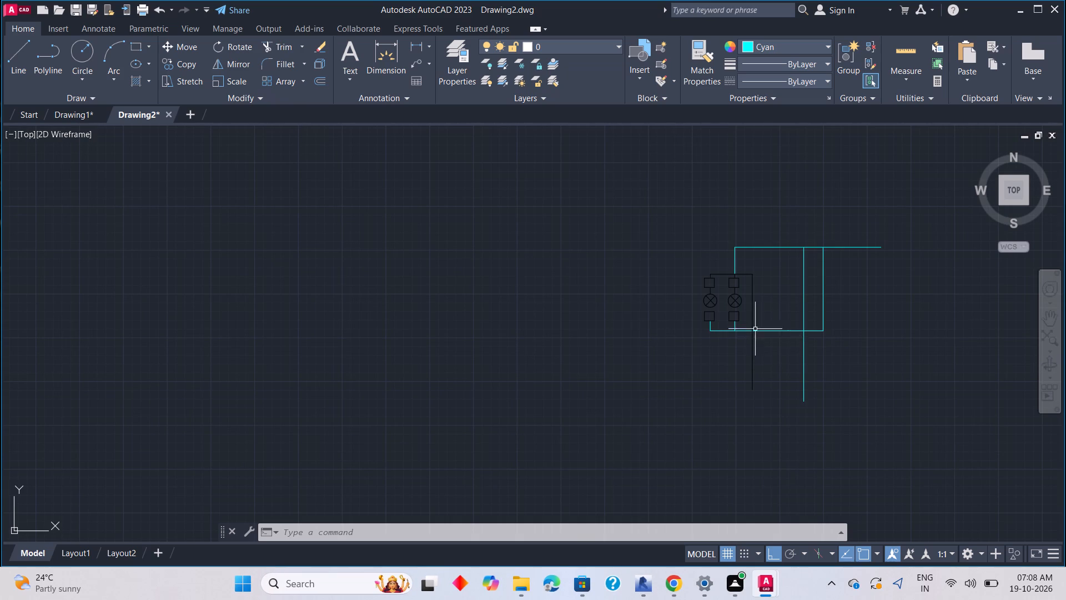
{"action": "scroll", "coordinate": [762, 313], "scroll_direction": "up", "scroll_amount": 2}
{"action": "middle_click_drag", "start_coordinate": [758, 314], "coordinate": [766, 333]}
{"action": "scroll", "coordinate": [771, 335], "scroll_direction": "down", "scroll_amount": 2}
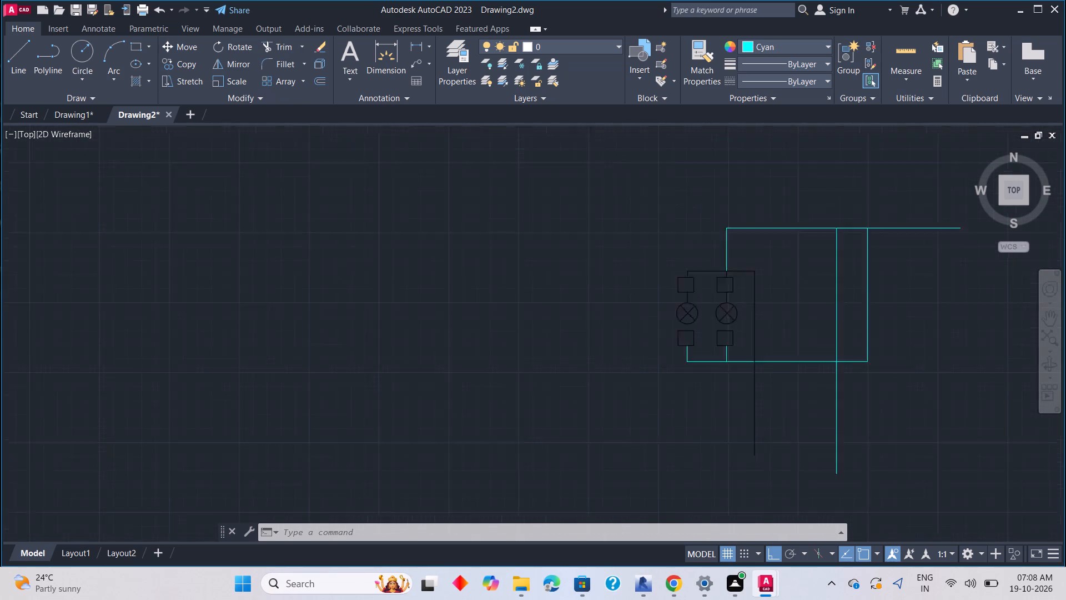
{"action": "middle_click_drag", "start_coordinate": [772, 347], "coordinate": [748, 327]}
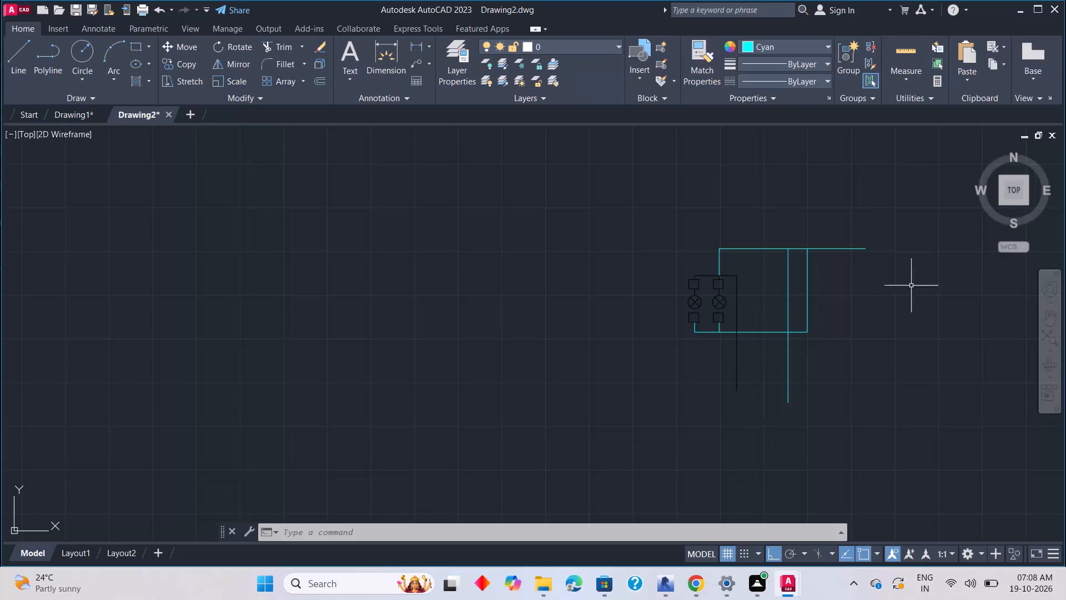
In colour 0,0,0, draw a vertical line about 5 units long from the right circle's top point to the lower right box's top edge.
{"action": "scroll", "coordinate": [704, 308], "scroll_direction": "up", "scroll_amount": 2}
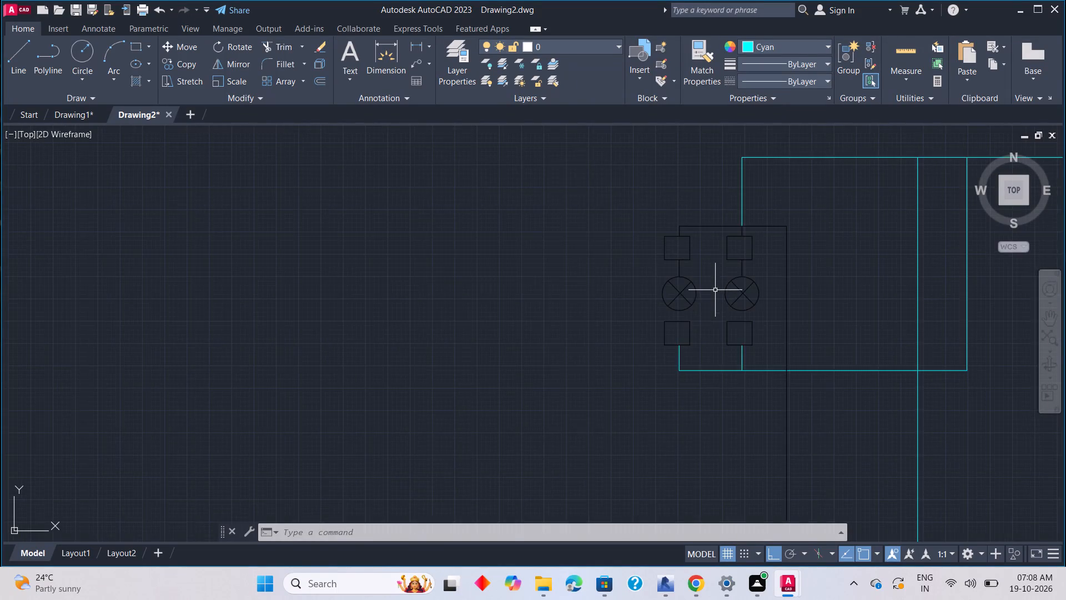
{"action": "scroll", "coordinate": [716, 288], "scroll_direction": "up", "scroll_amount": 1}
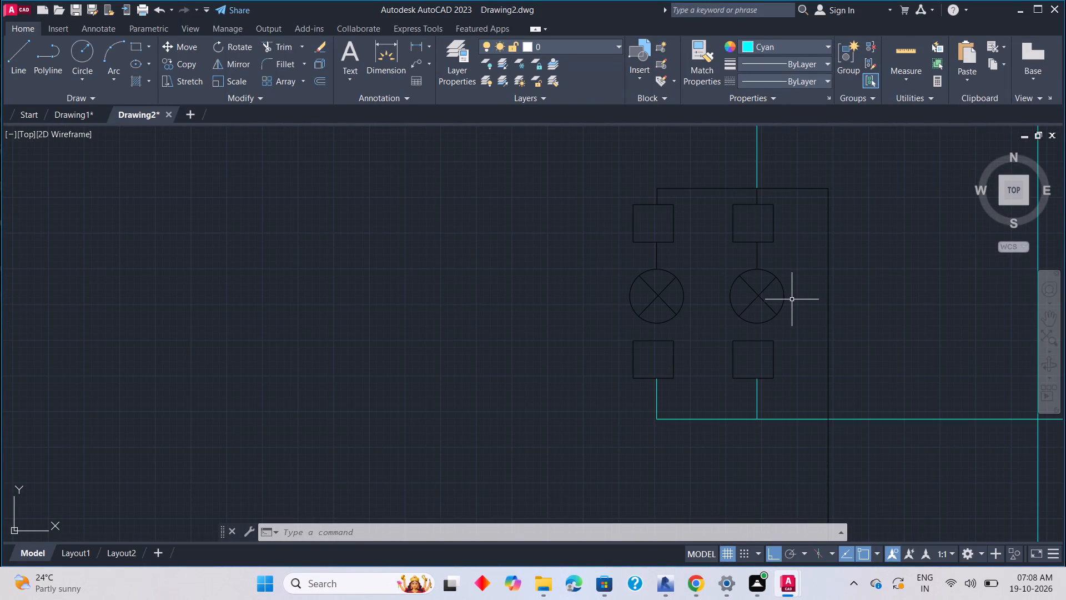
{"action": "left_click", "coordinate": [822, 47]}
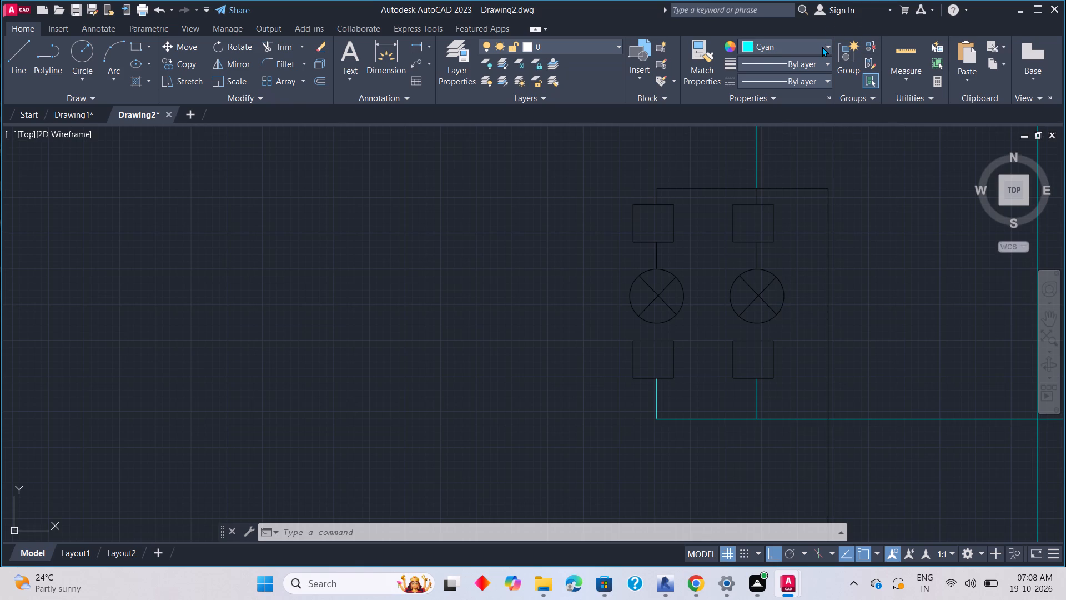
{"action": "left_click", "coordinate": [750, 90]}
{"action": "scroll", "coordinate": [764, 311], "scroll_direction": "up", "scroll_amount": 3}
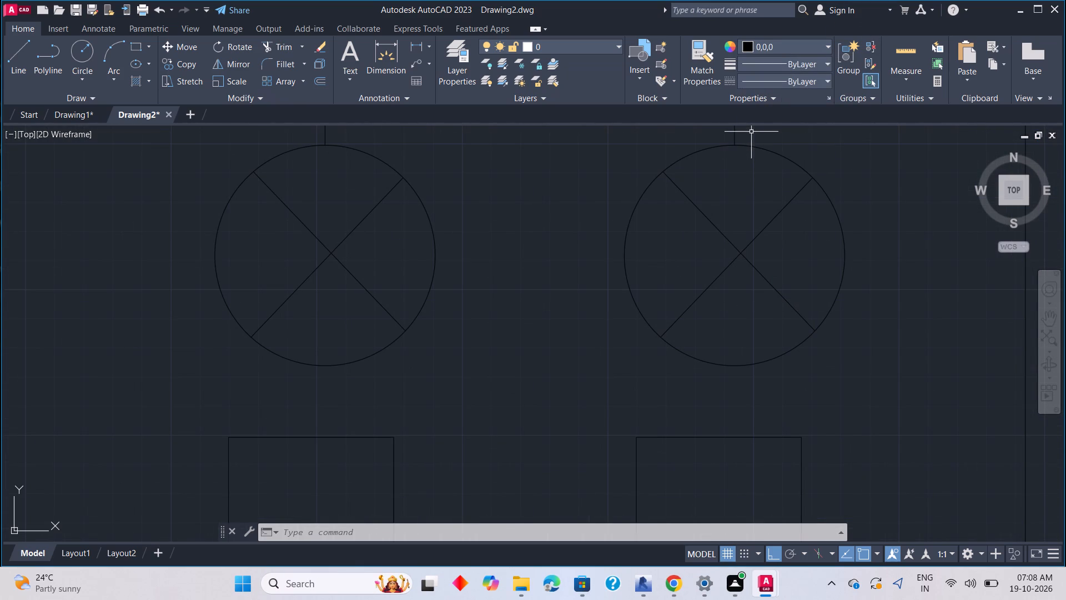
{"action": "type", "text": "l"}
{"action": "key", "text": "space"}
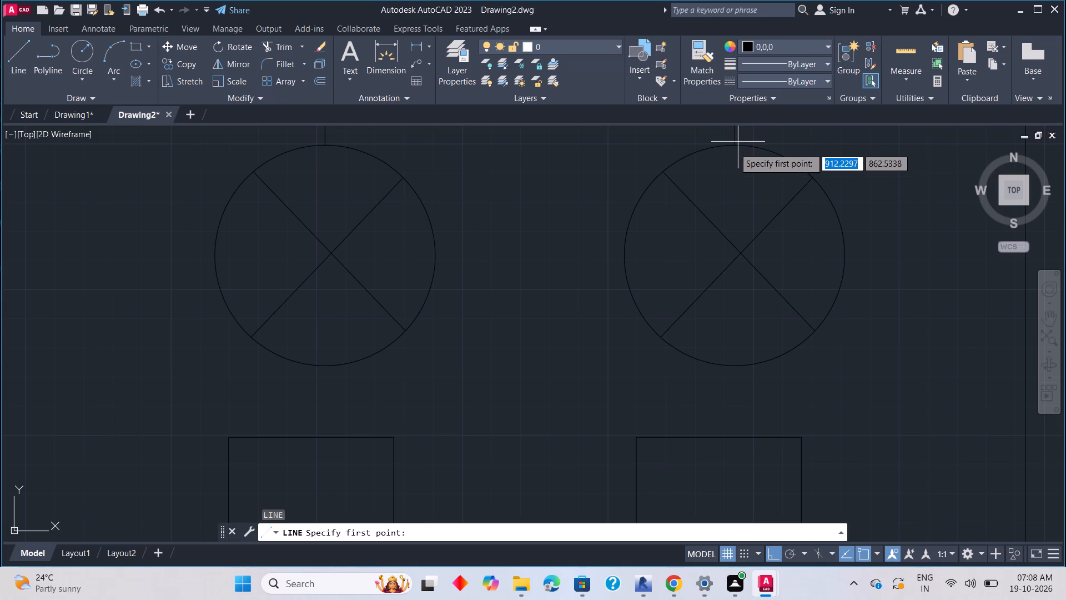
{"action": "left_click", "coordinate": [735, 148]}
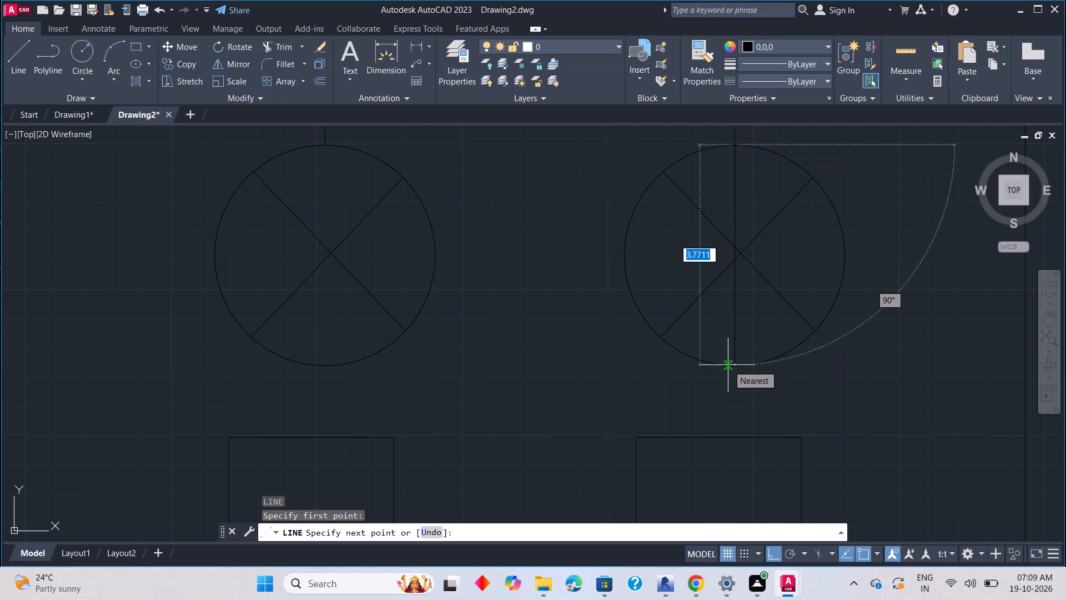
{"action": "middle_click_drag", "start_coordinate": [728, 365], "coordinate": [737, 329]}
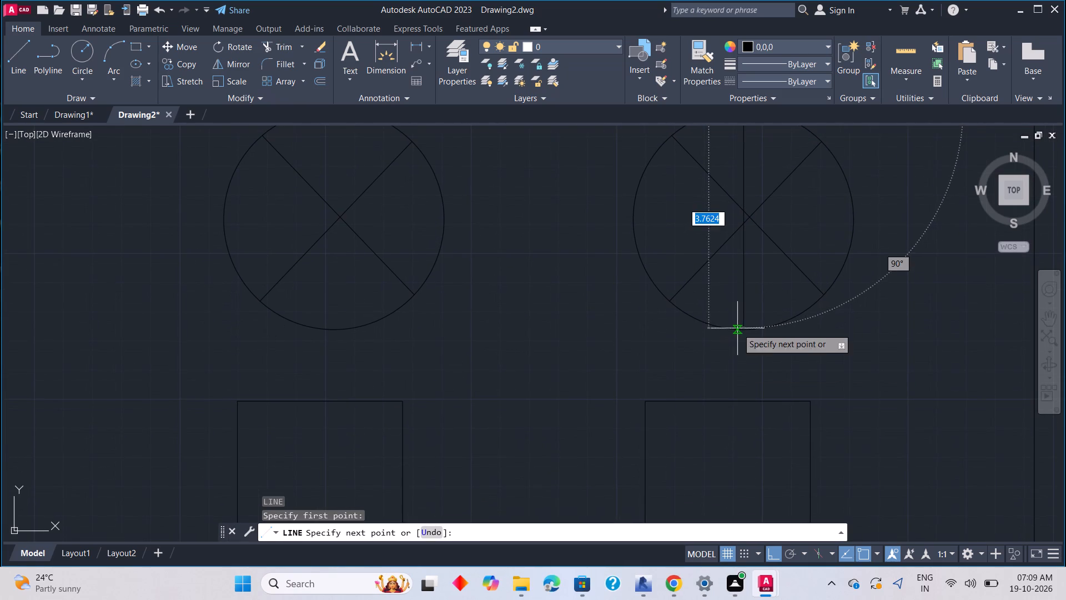
{"action": "left_click", "coordinate": [743, 404]}
{"action": "key", "text": "grave"}
{"action": "key", "text": "Escape"}
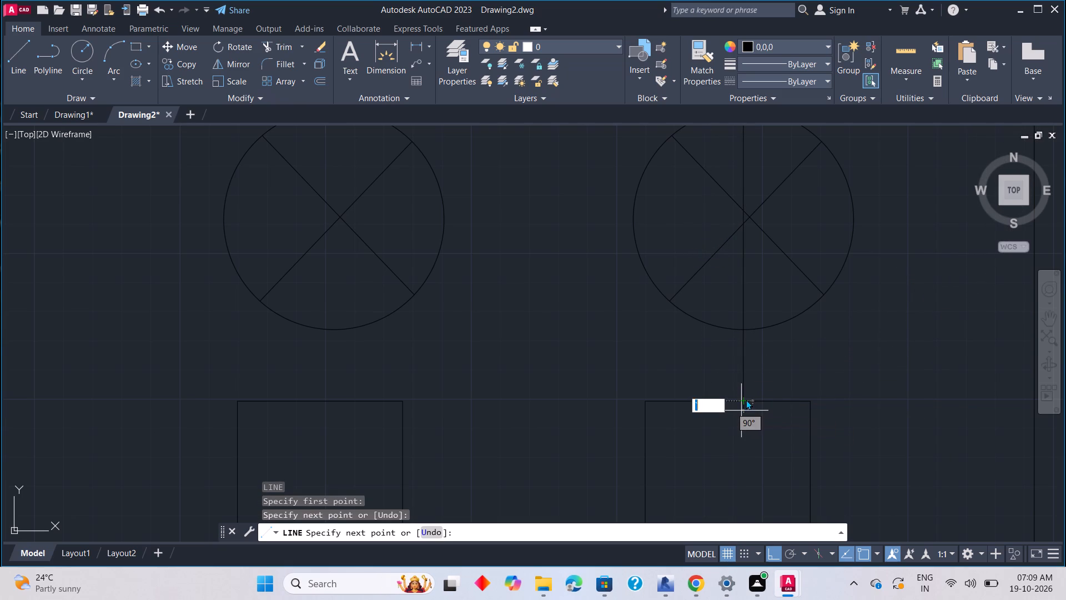
{"action": "key", "text": "Escape"}
{"action": "key", "text": "Escape"}
{"action": "scroll", "coordinate": [537, 353], "scroll_direction": "down", "scroll_amount": 1}
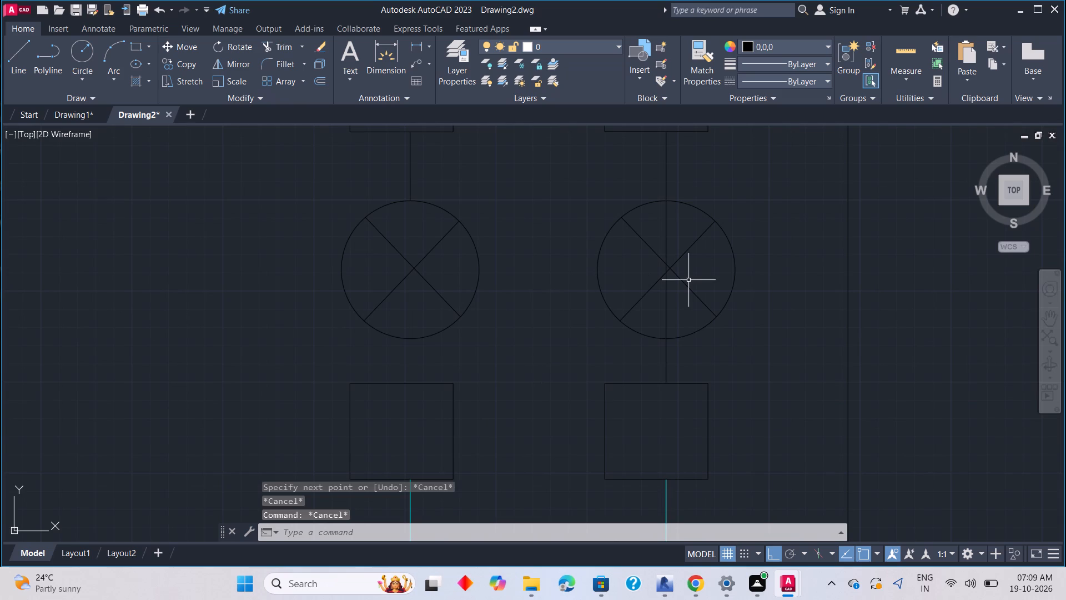
{"action": "scroll", "coordinate": [687, 277], "scroll_direction": "up", "scroll_amount": 1}
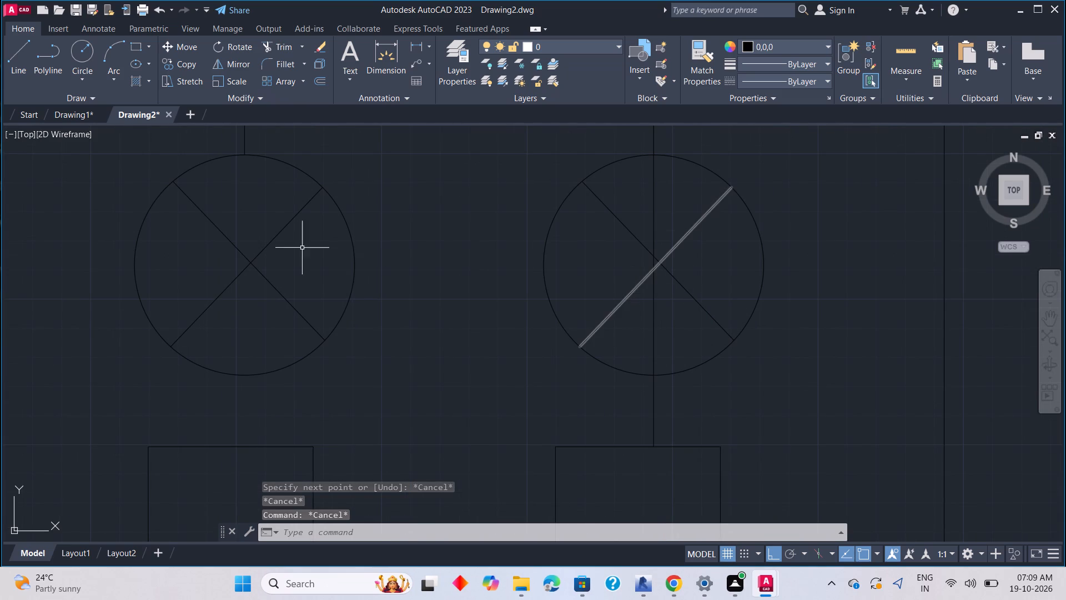
Draw a vertical line about 5 units long from the left circle's top point to the lower left box's top edge.
{"action": "middle_click_drag", "start_coordinate": [302, 248], "coordinate": [542, 243]}
{"action": "key", "text": "l"}
{"action": "key", "text": "space"}
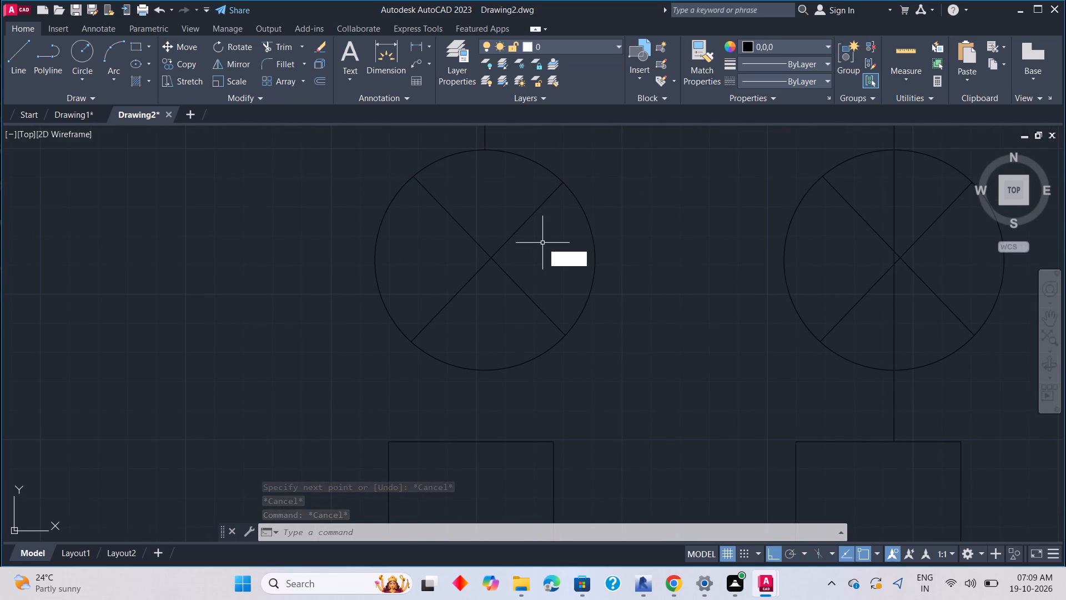
{"action": "left_click", "coordinate": [482, 150]}
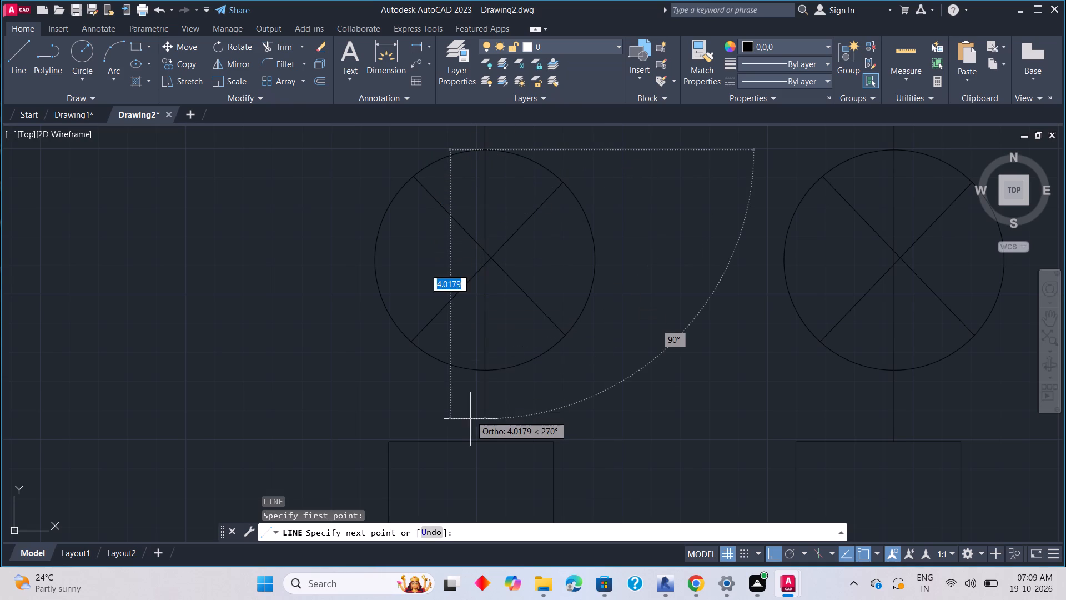
{"action": "middle_click_drag", "start_coordinate": [468, 418], "coordinate": [521, 272]}
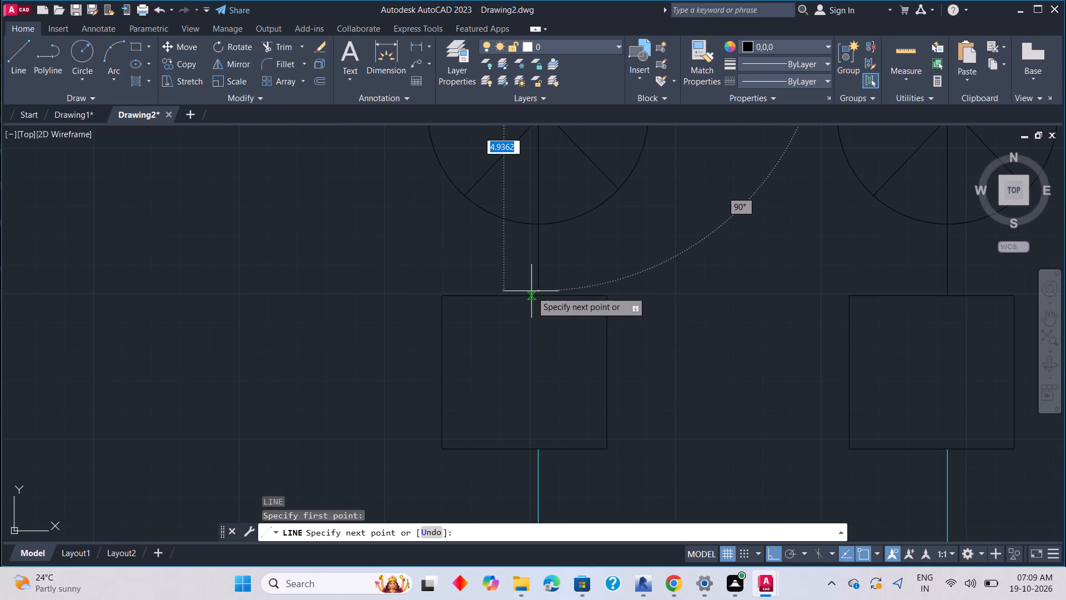
{"action": "scroll", "coordinate": [532, 294], "scroll_direction": "up", "scroll_amount": 2}
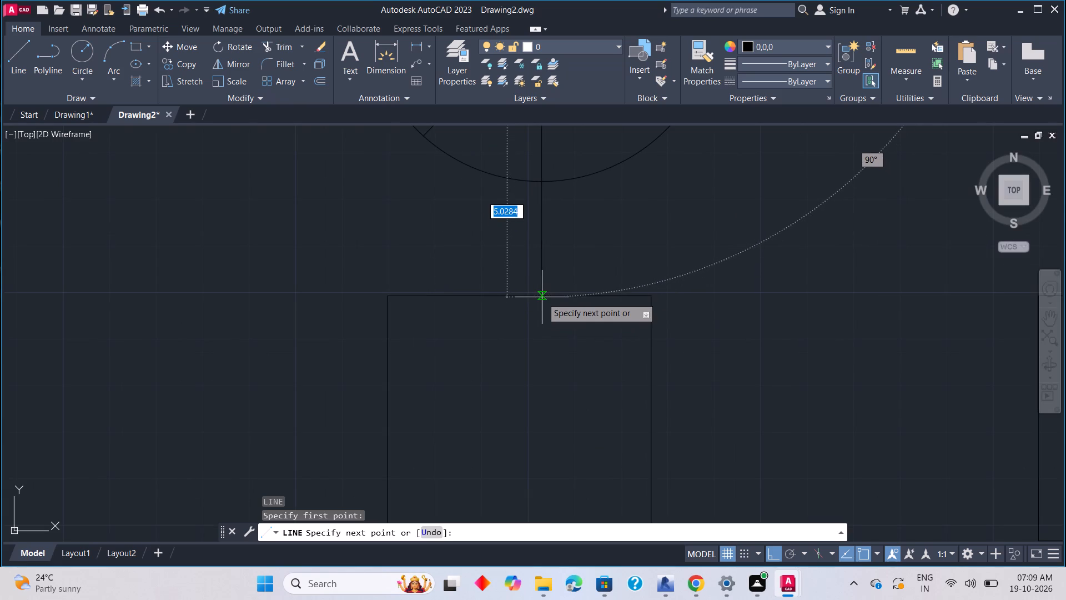
{"action": "left_click", "coordinate": [542, 297]}
{"action": "key", "text": "Escape"}
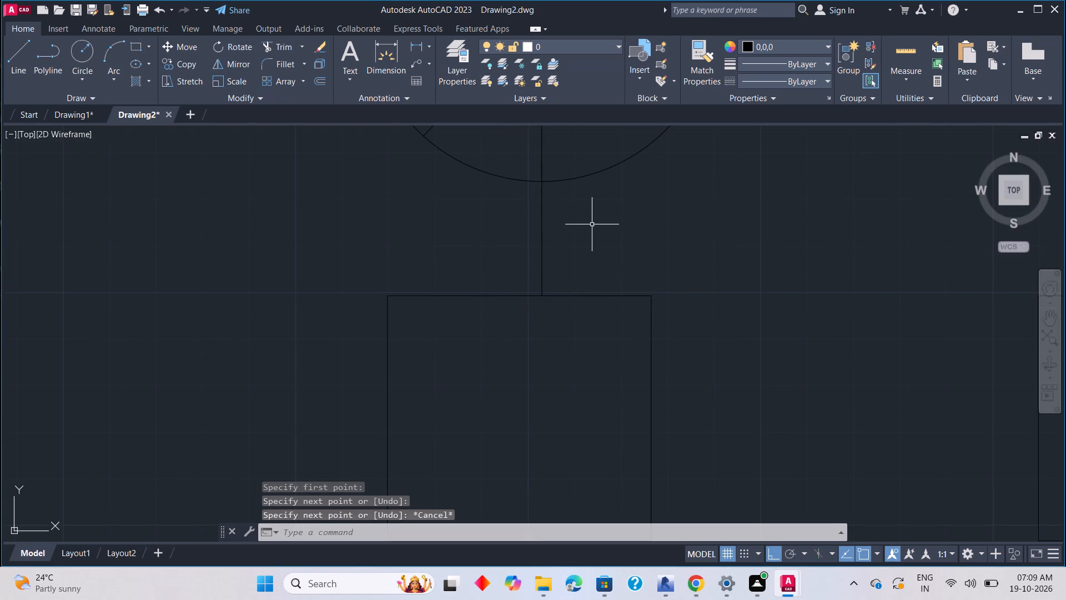
Erase the right circle's diagonal that runs from upper left to lower right.
{"action": "middle_click_drag", "start_coordinate": [592, 224], "coordinate": [479, 354]}
{"action": "scroll", "coordinate": [498, 321], "scroll_direction": "down", "scroll_amount": 4}
{"action": "middle_click_drag", "start_coordinate": [616, 301], "coordinate": [610, 304]}
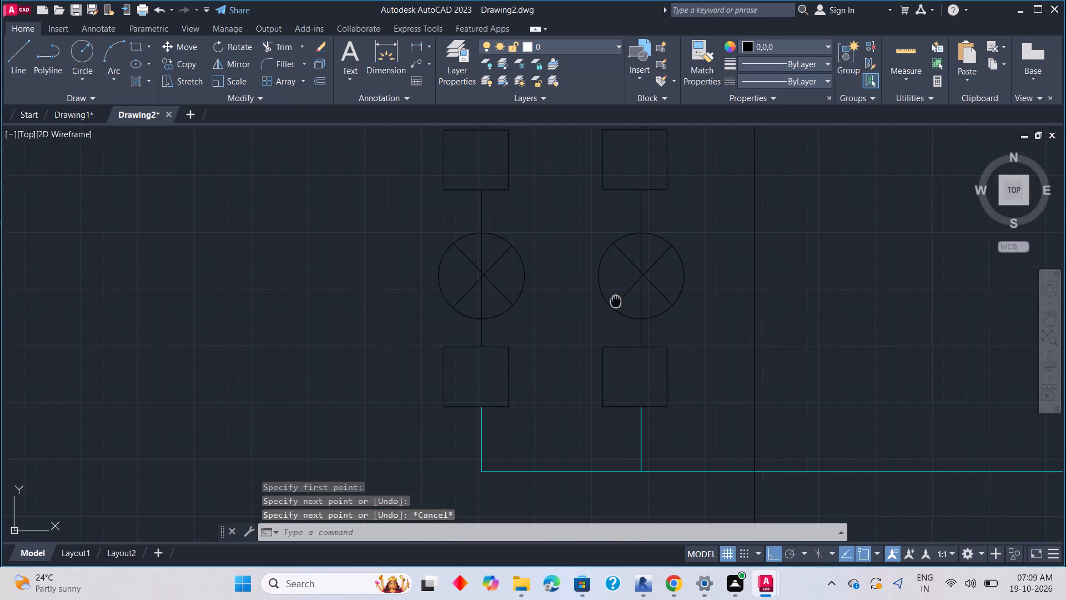
{"action": "middle_click_drag", "start_coordinate": [610, 304], "coordinate": [559, 330]}
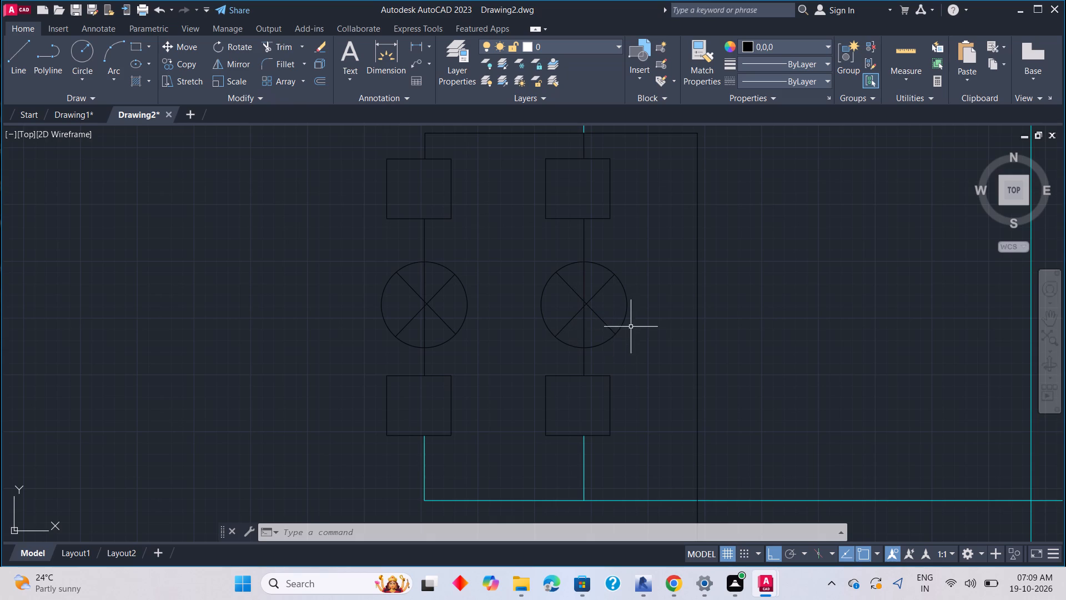
{"action": "scroll", "coordinate": [628, 318], "scroll_direction": "up", "scroll_amount": 2}
{"action": "left_click", "coordinate": [556, 314]}
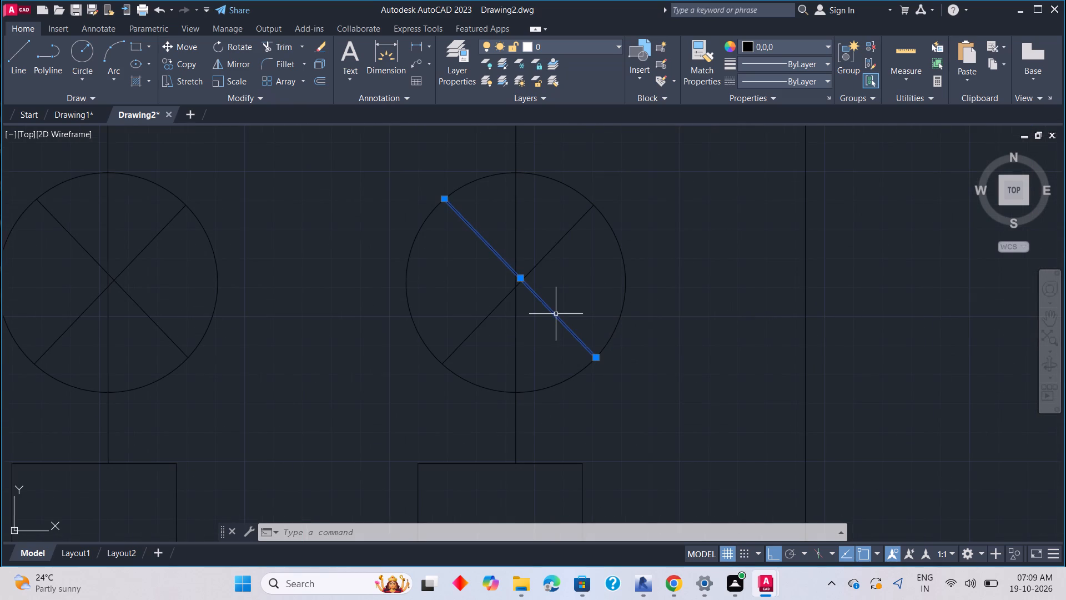
{"action": "key", "text": "Delete"}
With Ortho off, draw a line about 1.88 units long from the right circle's diagonal-vertical intersection to its upper-left circumference.
{"action": "type", "text": "l"}
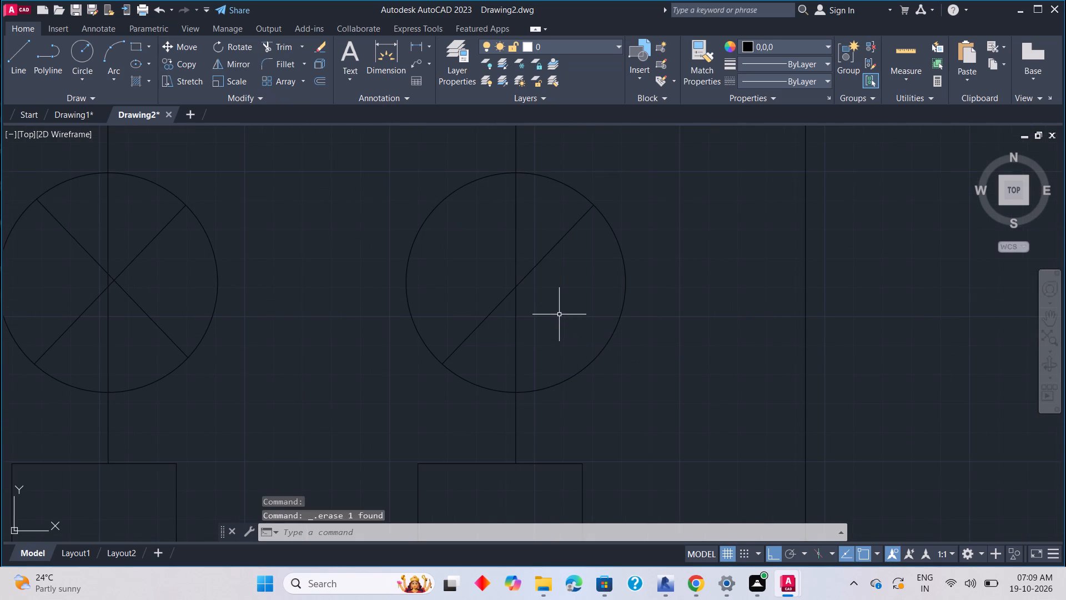
{"action": "key", "text": "space"}
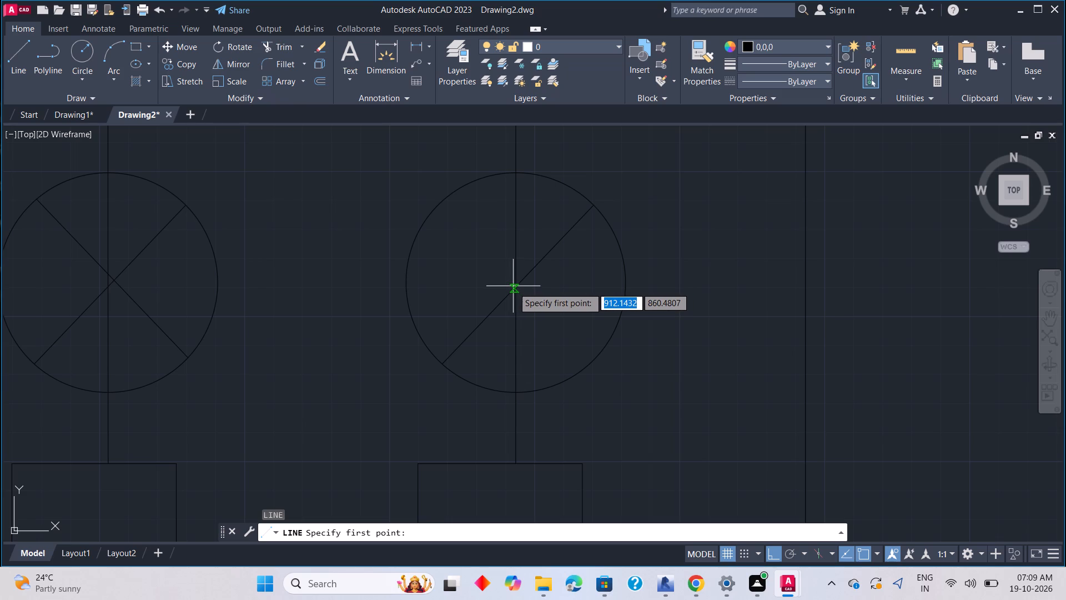
{"action": "scroll", "coordinate": [515, 286], "scroll_direction": "up", "scroll_amount": 5}
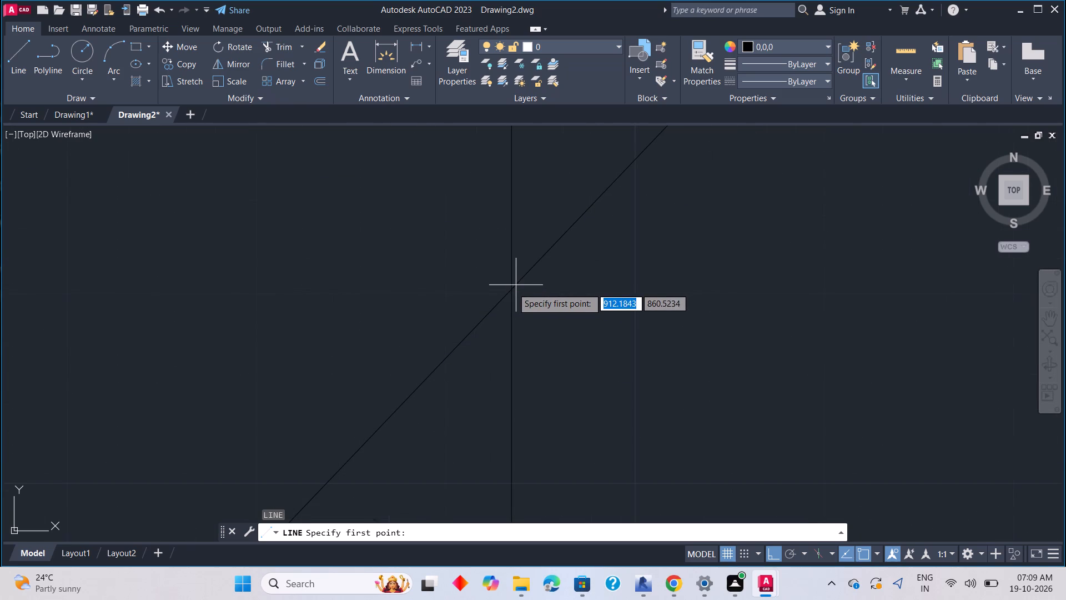
{"action": "left_click", "coordinate": [510, 291]}
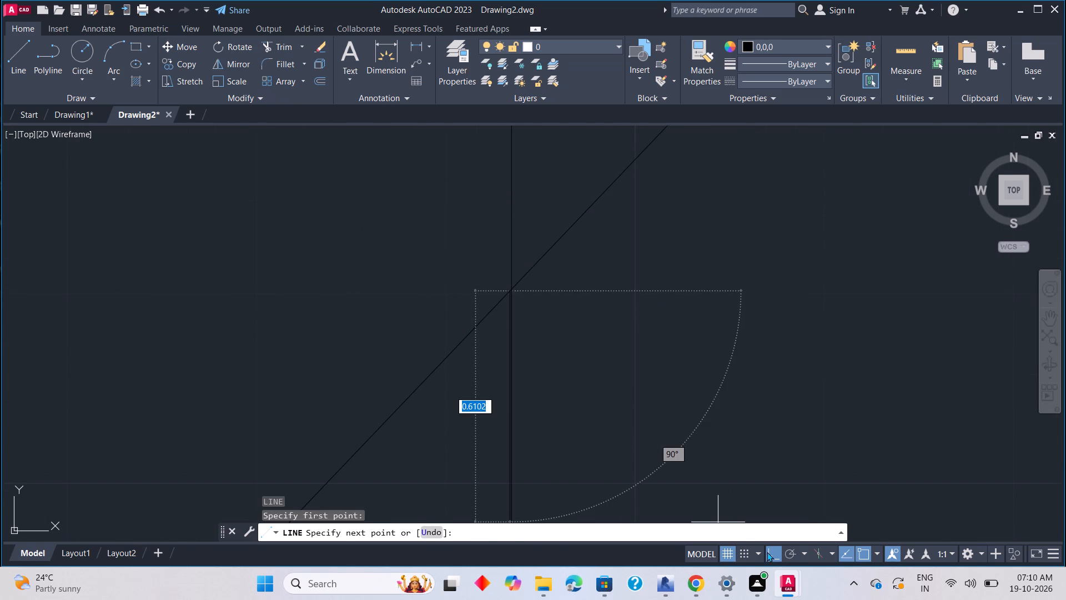
{"action": "left_click_drag", "start_coordinate": [767, 552], "coordinate": [765, 546]}
{"action": "middle_click_drag", "start_coordinate": [401, 261], "coordinate": [489, 367]}
{"action": "scroll", "coordinate": [489, 367], "scroll_direction": "down", "scroll_amount": 2}
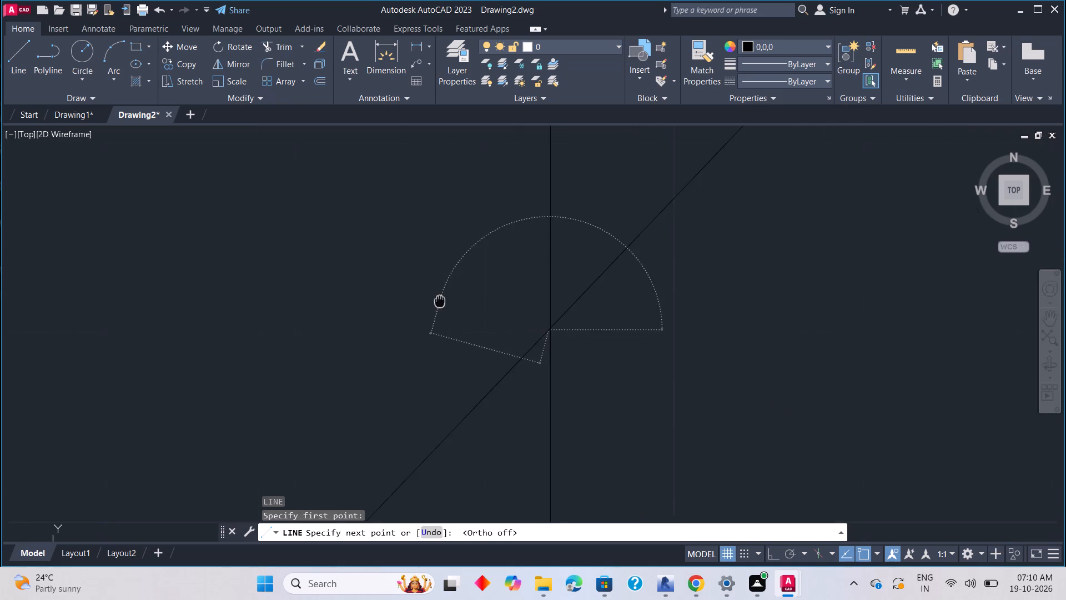
{"action": "scroll", "coordinate": [483, 357], "scroll_direction": "down", "scroll_amount": 6}
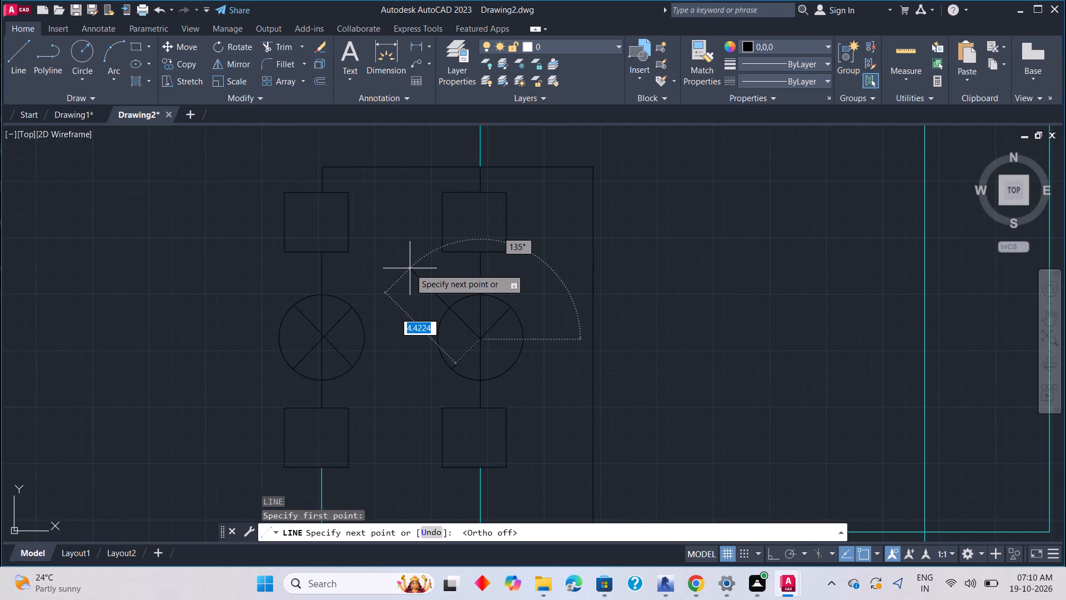
{"action": "scroll", "coordinate": [449, 313], "scroll_direction": "up", "scroll_amount": 1}
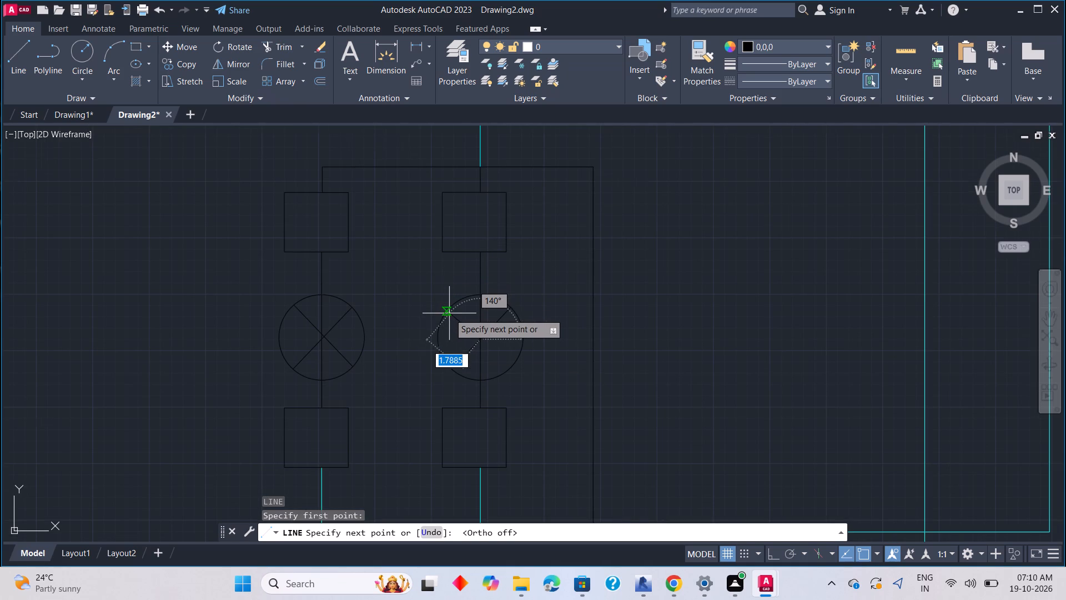
{"action": "scroll", "coordinate": [449, 313], "scroll_direction": "up", "scroll_amount": 2}
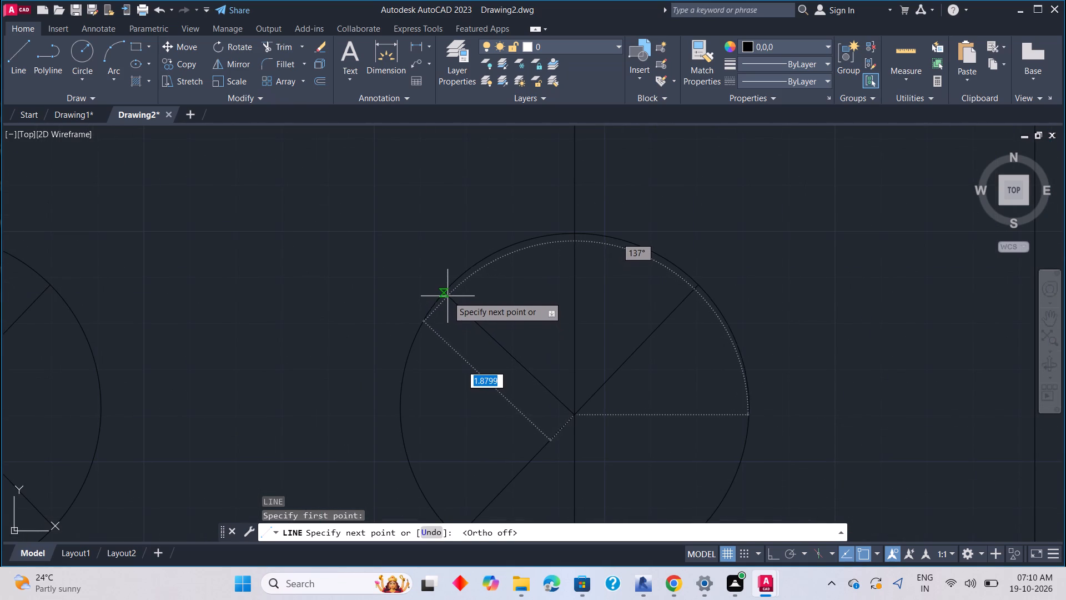
{"action": "left_click", "coordinate": [444, 290]}
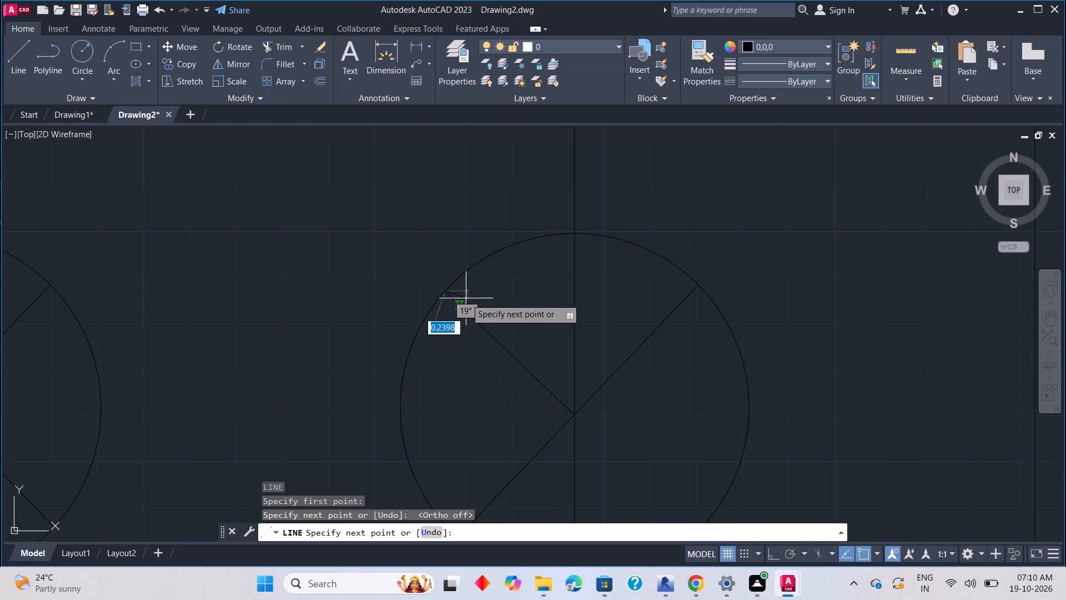
{"action": "key", "text": "Escape"}
{"action": "key", "text": "Escape"}
{"action": "key", "text": "Escape"}
{"action": "key", "text": "Escape"}
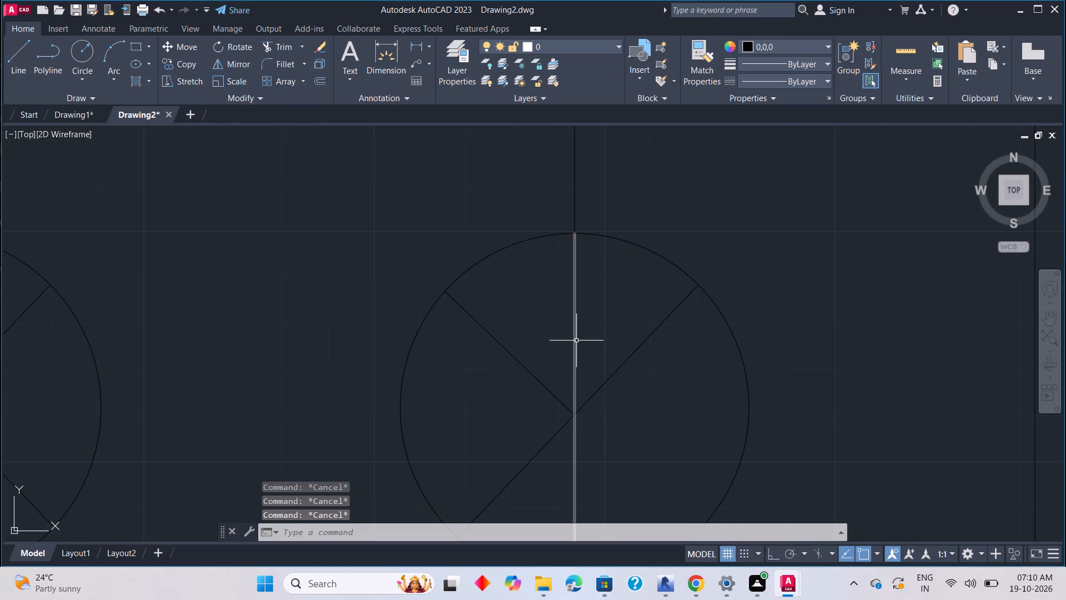
Erase the vertical line running through the right circle to the lower box.
{"action": "left_click", "coordinate": [576, 341]}
{"action": "key", "text": "Delete"}
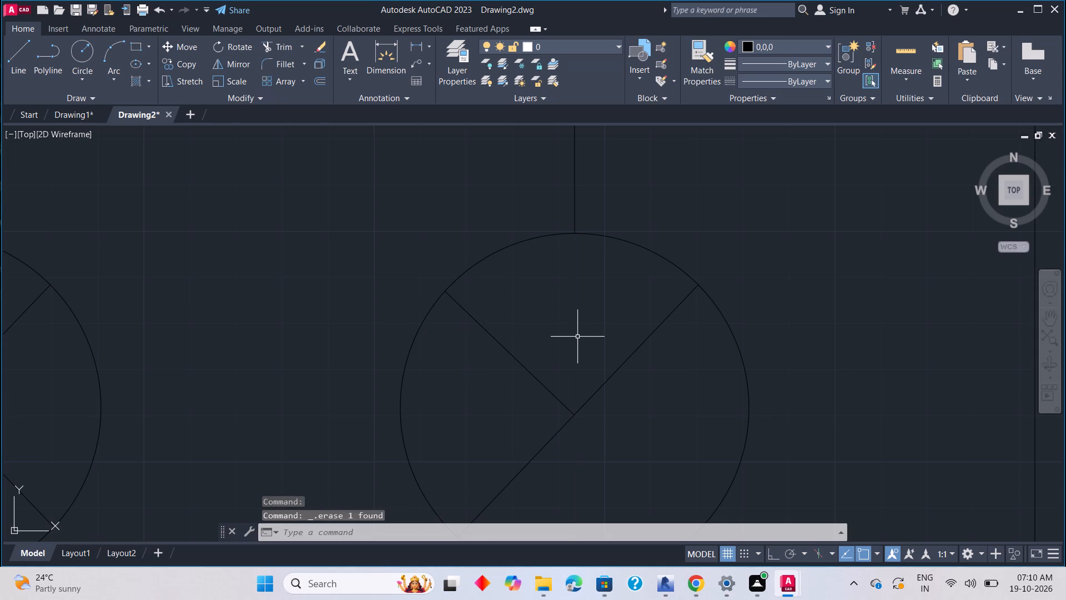
Extend the right circle's upper-left half diagonal through the crossing point to the lower-right circumference.
{"action": "key", "text": "e"}
{"action": "type", "text": "x"}
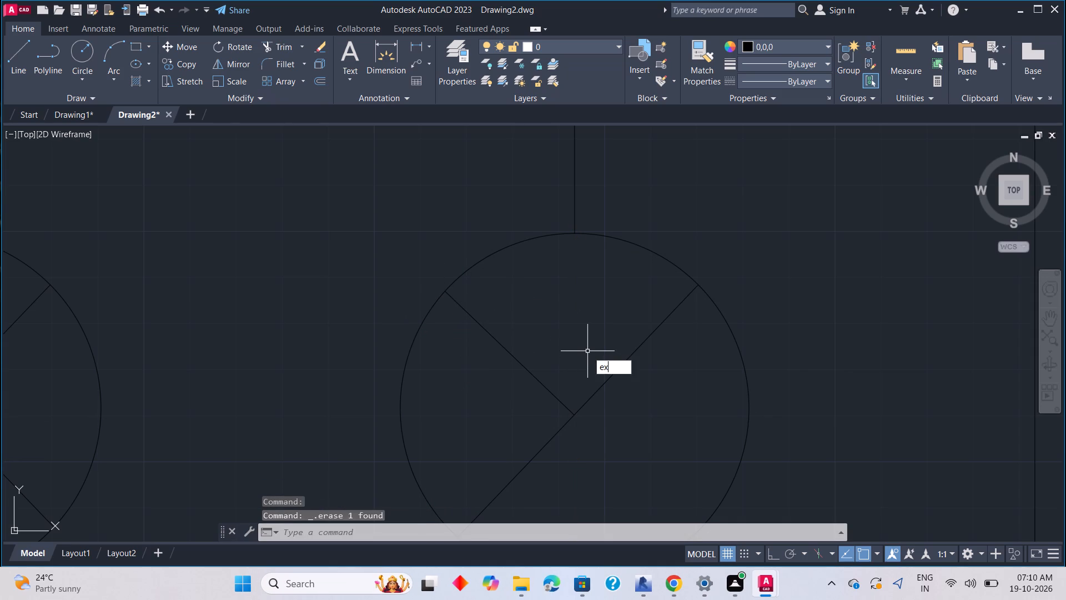
{"action": "key", "text": "space"}
{"action": "left_click", "coordinate": [562, 402]}
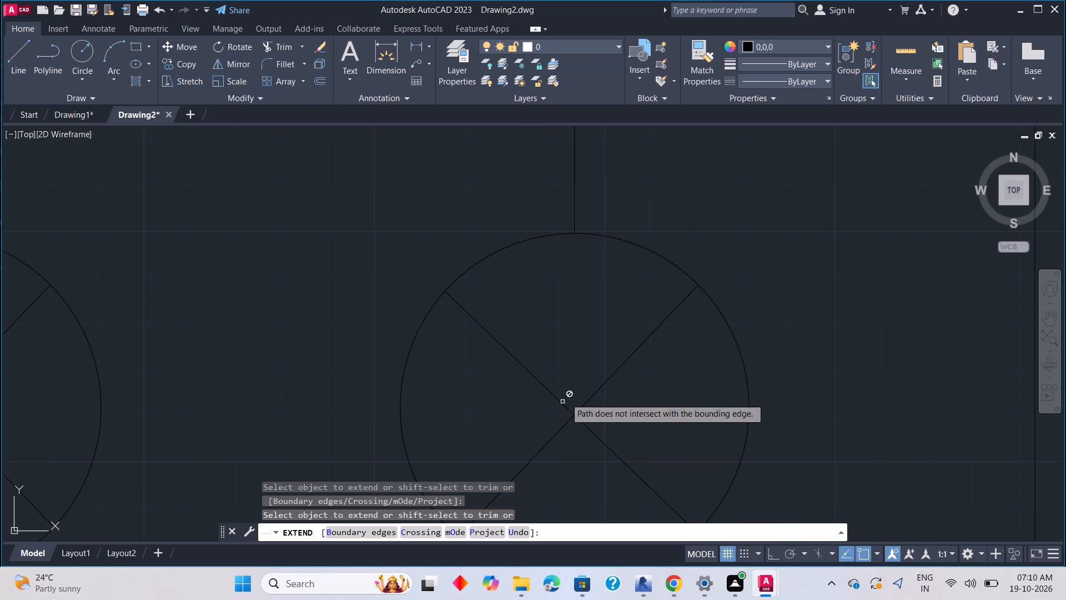
{"action": "key", "text": "Escape"}
Erase the left circle's diagonal that runs from upper left to lower right.
{"action": "scroll", "coordinate": [530, 366], "scroll_direction": "down", "scroll_amount": 4}
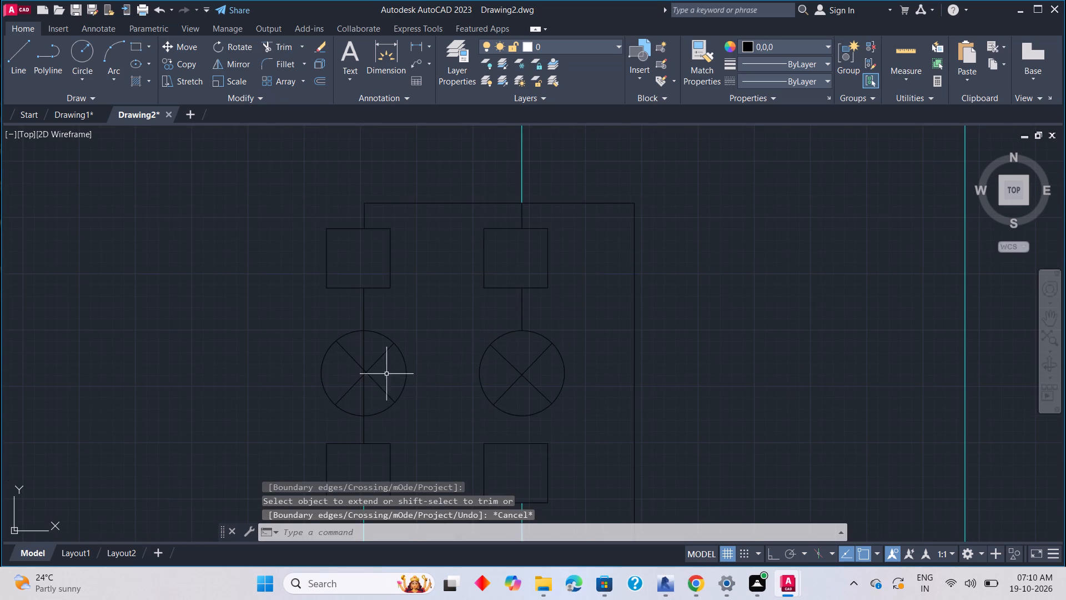
{"action": "scroll", "coordinate": [381, 373], "scroll_direction": "up", "scroll_amount": 3}
{"action": "middle_click_drag", "start_coordinate": [394, 358], "coordinate": [524, 298]}
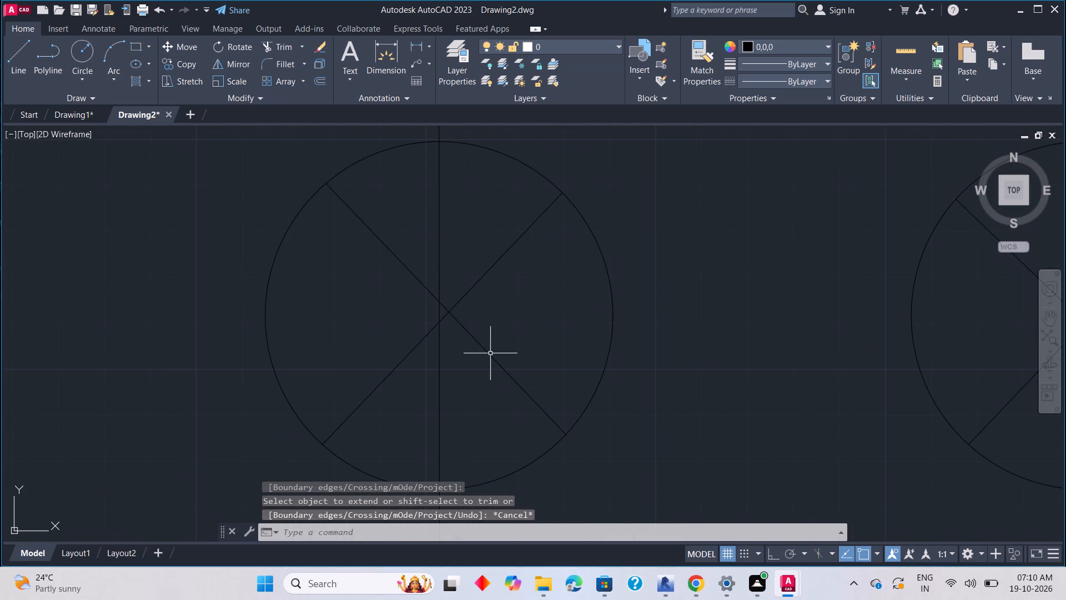
{"action": "left_click", "coordinate": [490, 356]}
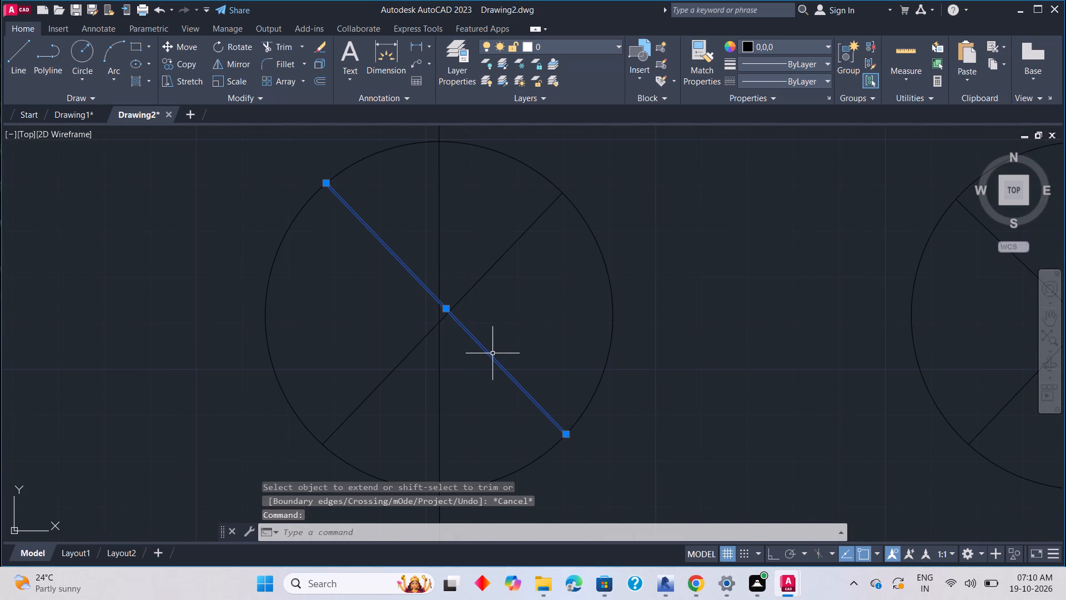
{"action": "key", "text": "Delete"}
Draw a line about 1.87 units long from the left circle's diagonal-vertical intersection to its upper-left circumference.
{"action": "type", "text": "l"}
{"action": "key", "text": "space"}
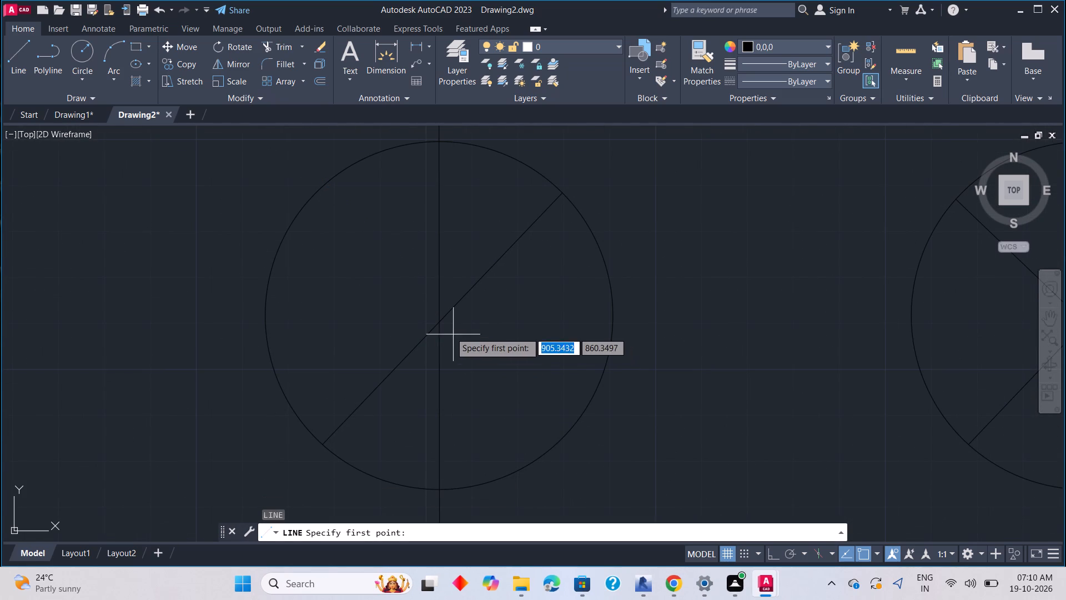
{"action": "left_click", "coordinate": [438, 321]}
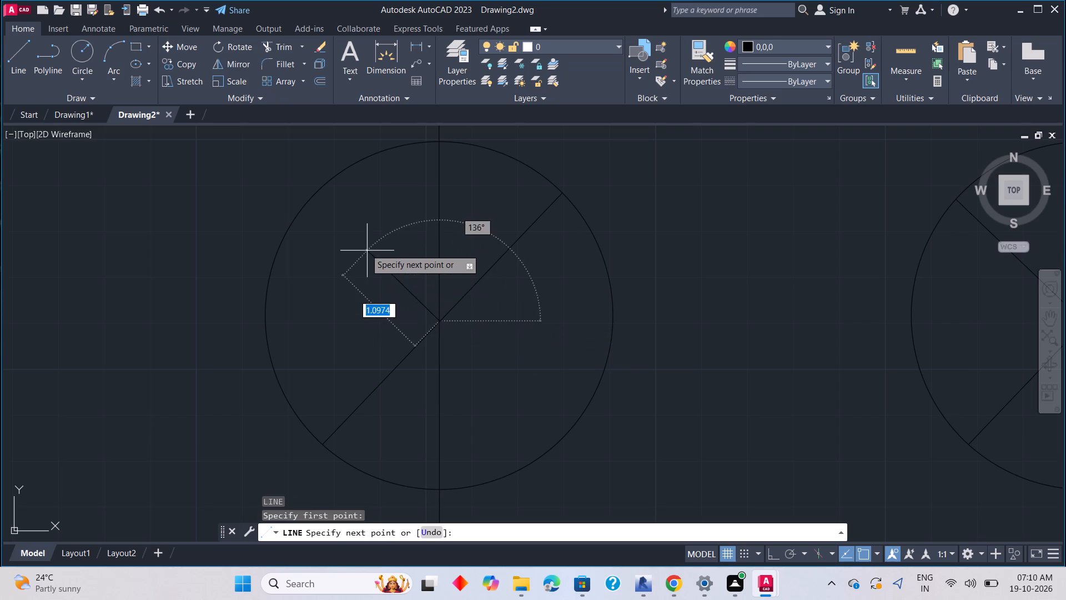
{"action": "left_click", "coordinate": [322, 195]}
{"action": "key", "text": "Escape"}
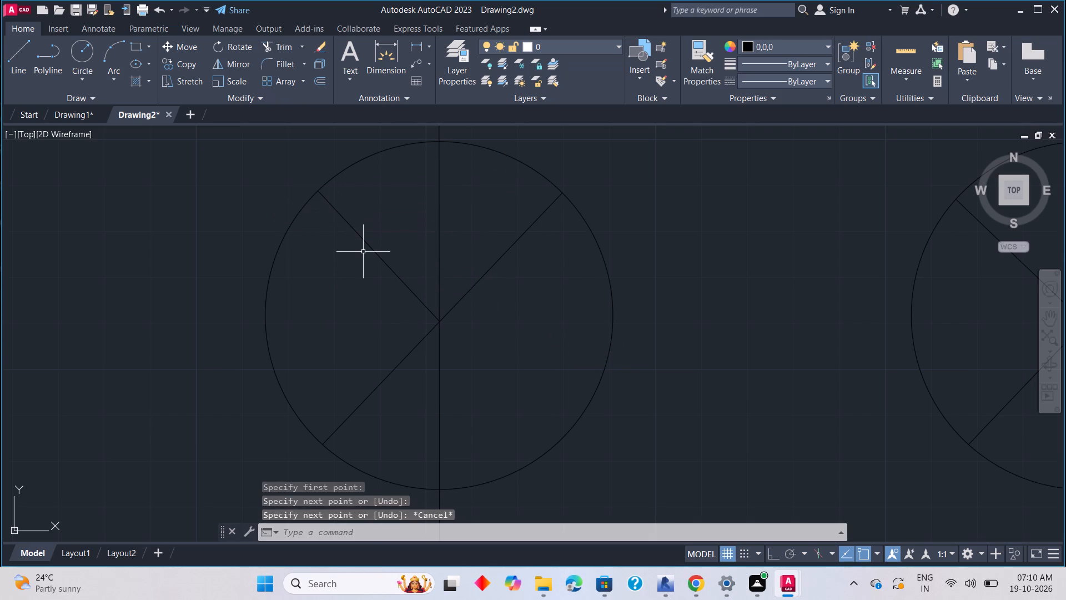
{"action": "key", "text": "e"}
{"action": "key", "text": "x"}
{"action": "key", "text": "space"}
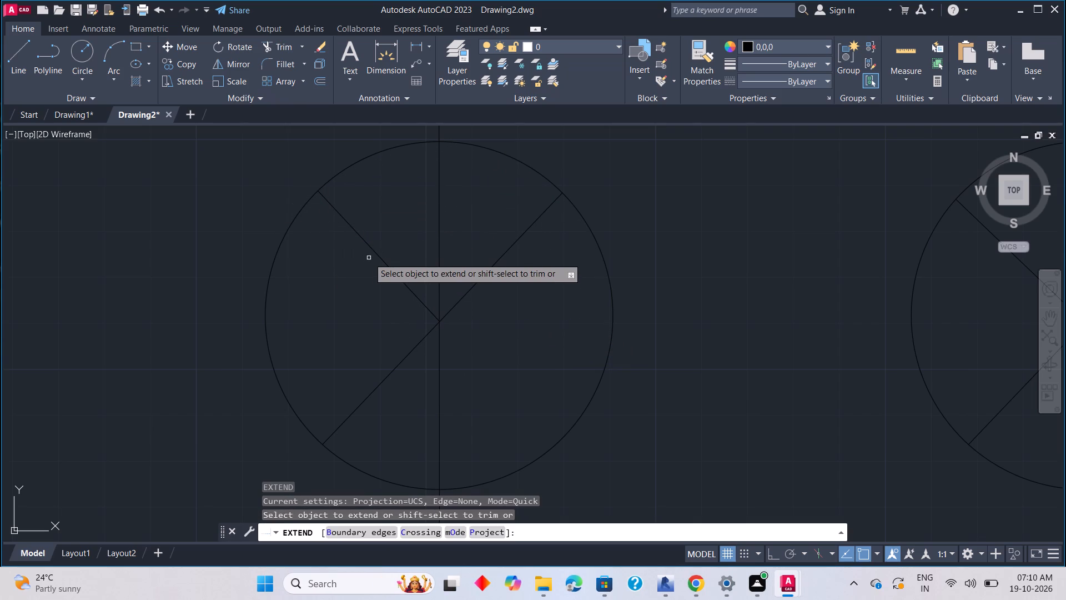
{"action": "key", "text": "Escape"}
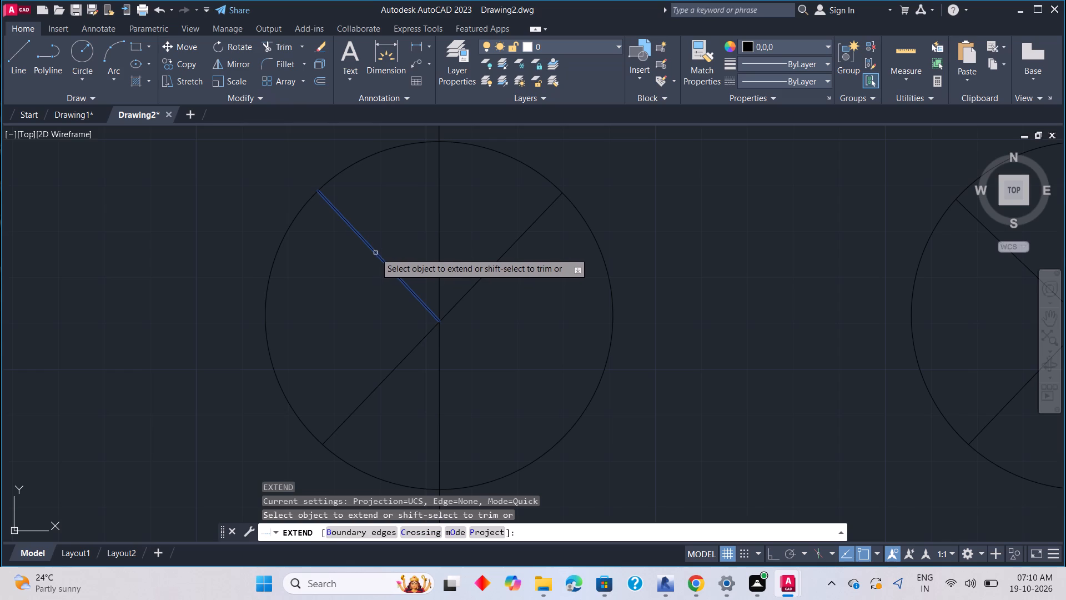
Erase the vertical line running through the left circle to the lower box.
{"action": "left_click", "coordinate": [440, 232]}
{"action": "key", "text": "Delete"}
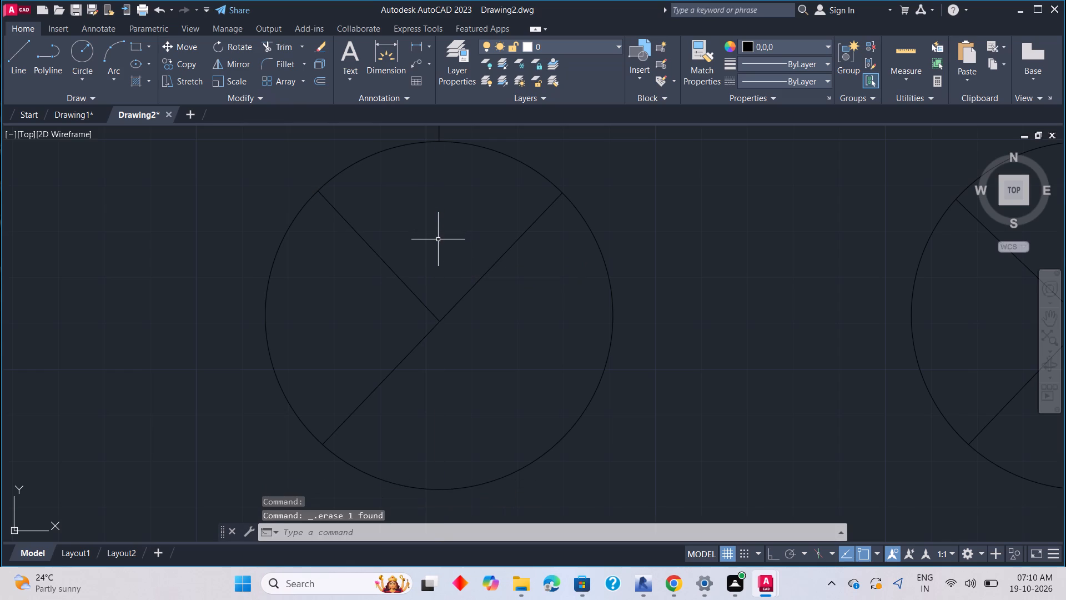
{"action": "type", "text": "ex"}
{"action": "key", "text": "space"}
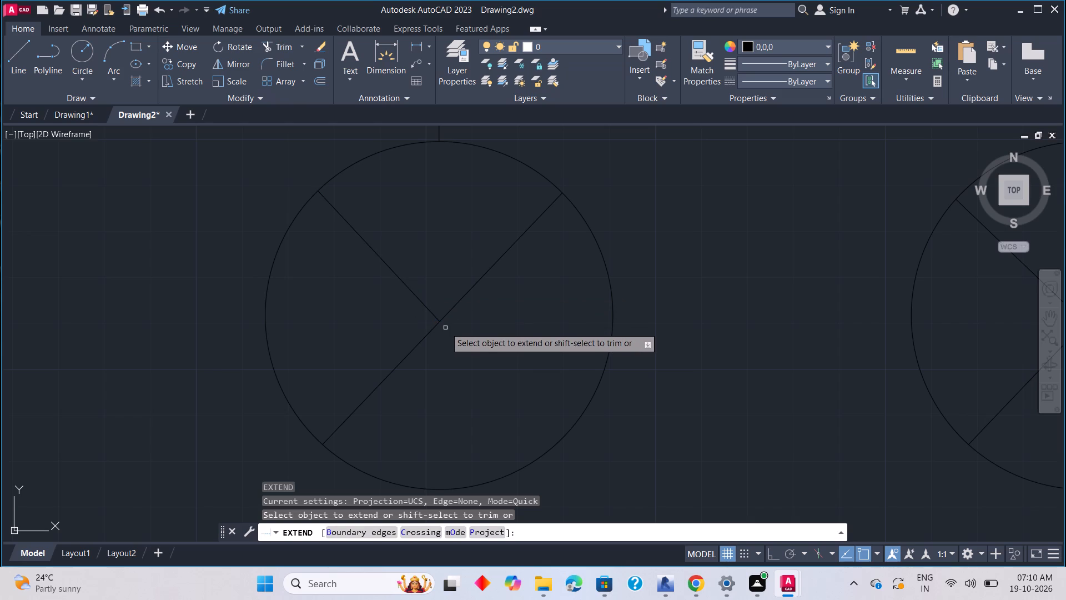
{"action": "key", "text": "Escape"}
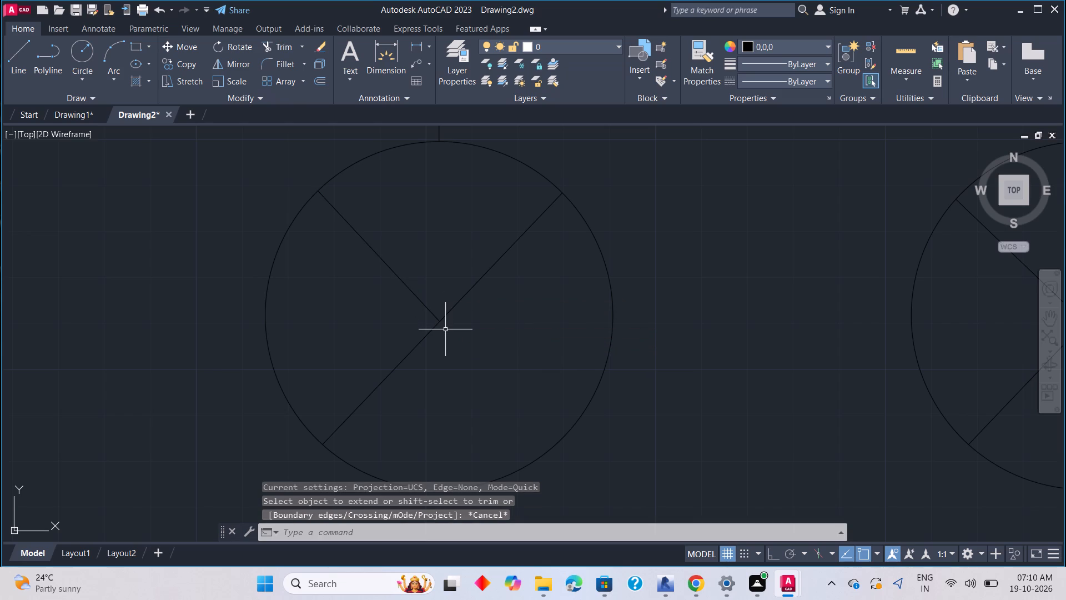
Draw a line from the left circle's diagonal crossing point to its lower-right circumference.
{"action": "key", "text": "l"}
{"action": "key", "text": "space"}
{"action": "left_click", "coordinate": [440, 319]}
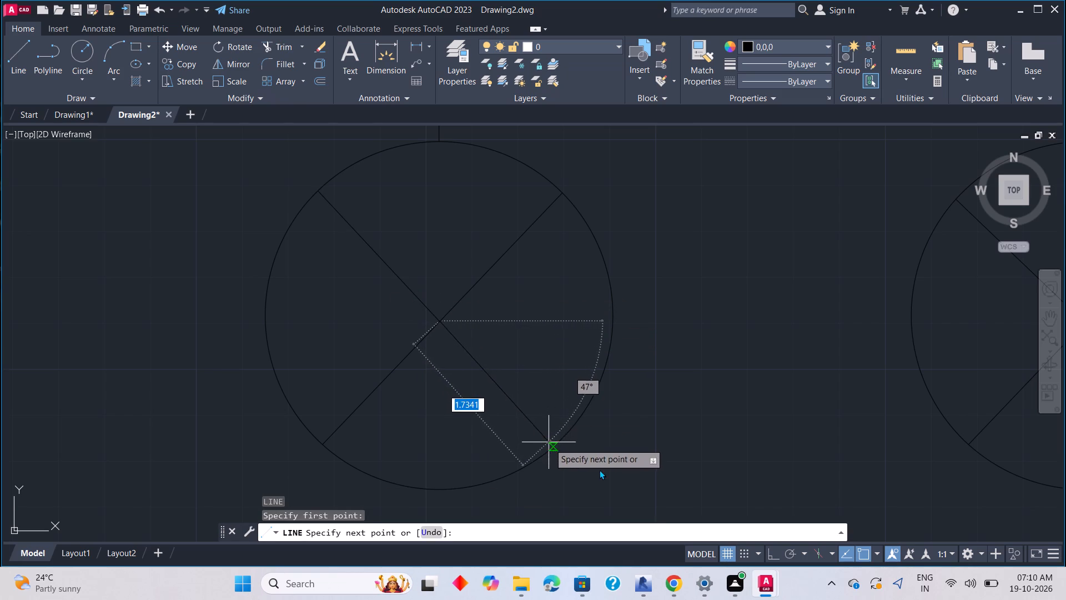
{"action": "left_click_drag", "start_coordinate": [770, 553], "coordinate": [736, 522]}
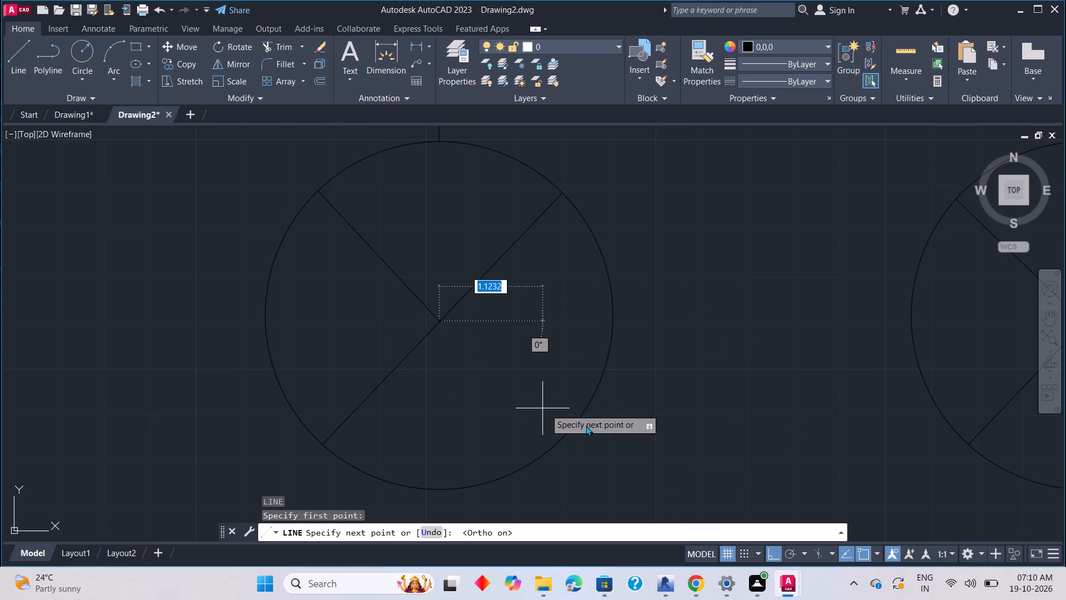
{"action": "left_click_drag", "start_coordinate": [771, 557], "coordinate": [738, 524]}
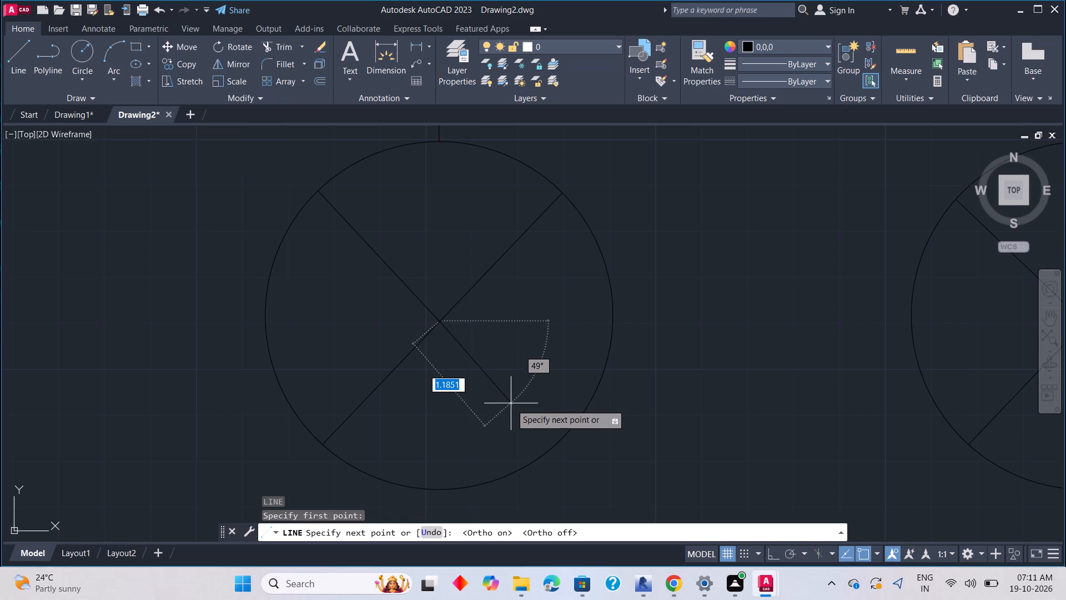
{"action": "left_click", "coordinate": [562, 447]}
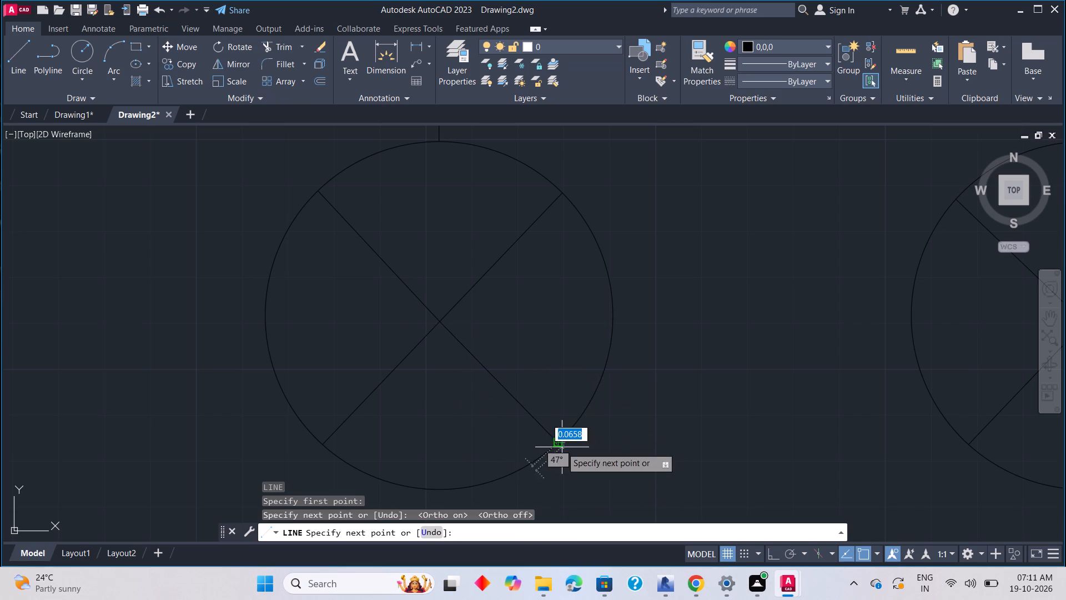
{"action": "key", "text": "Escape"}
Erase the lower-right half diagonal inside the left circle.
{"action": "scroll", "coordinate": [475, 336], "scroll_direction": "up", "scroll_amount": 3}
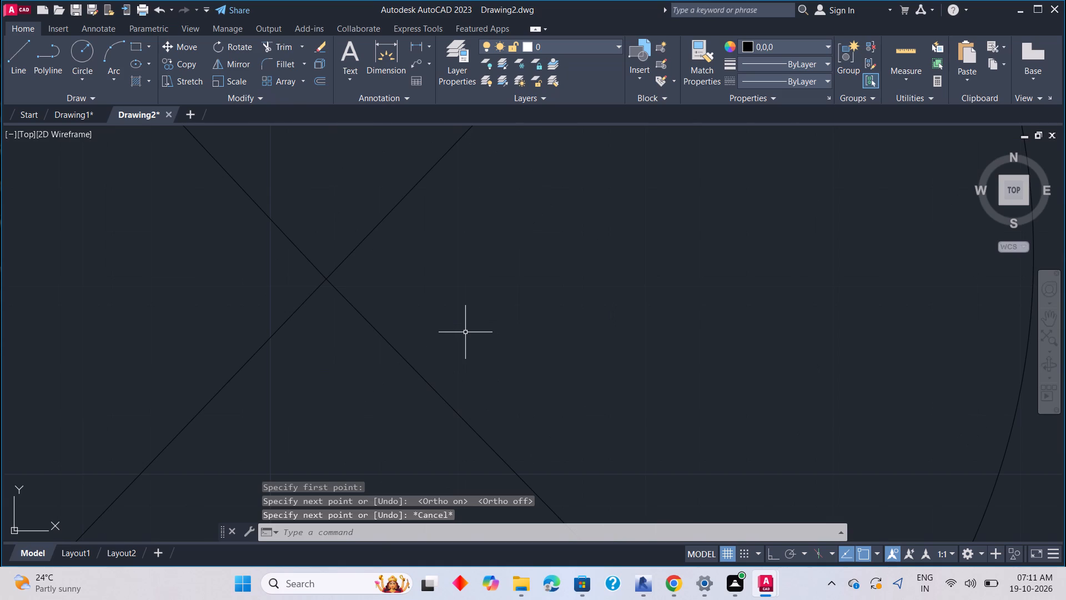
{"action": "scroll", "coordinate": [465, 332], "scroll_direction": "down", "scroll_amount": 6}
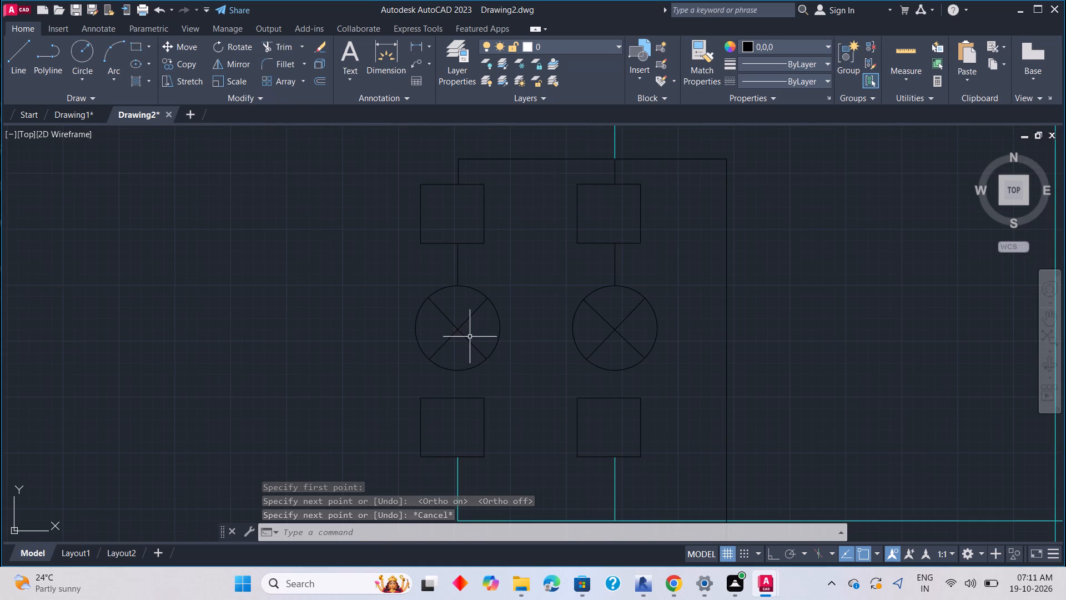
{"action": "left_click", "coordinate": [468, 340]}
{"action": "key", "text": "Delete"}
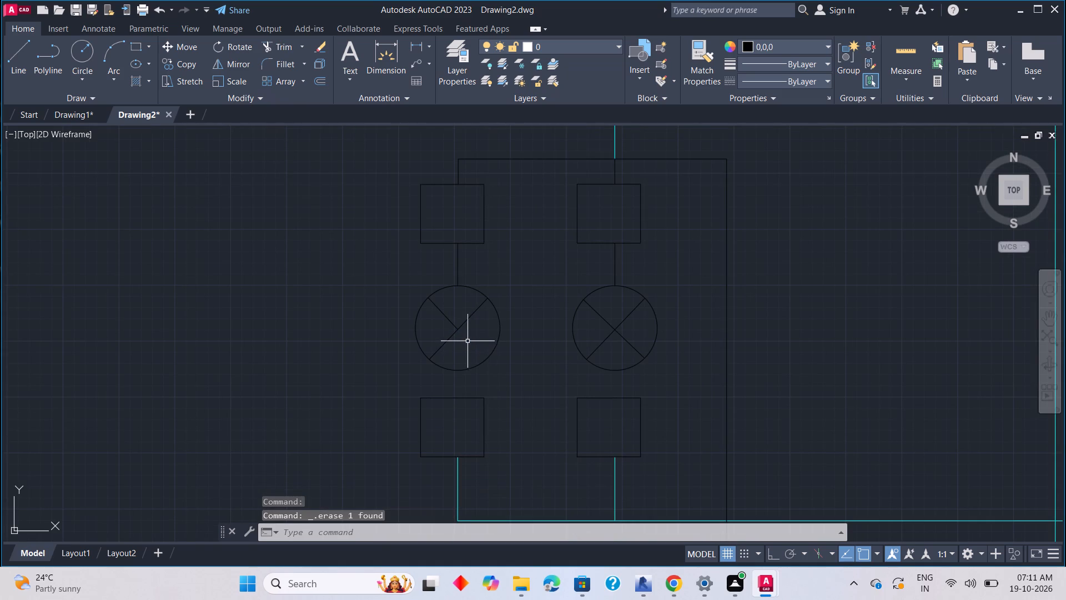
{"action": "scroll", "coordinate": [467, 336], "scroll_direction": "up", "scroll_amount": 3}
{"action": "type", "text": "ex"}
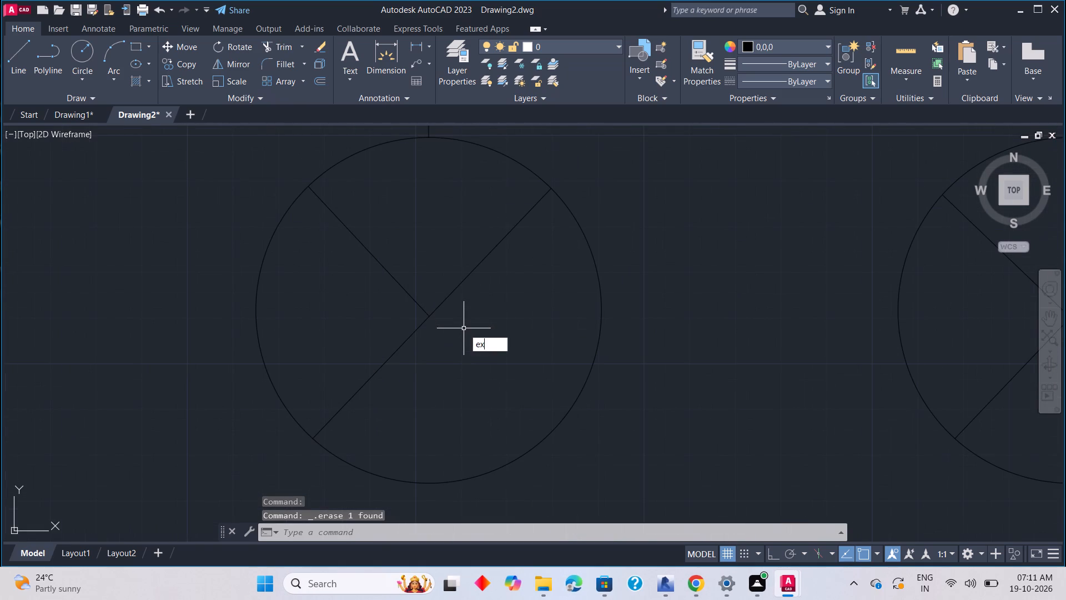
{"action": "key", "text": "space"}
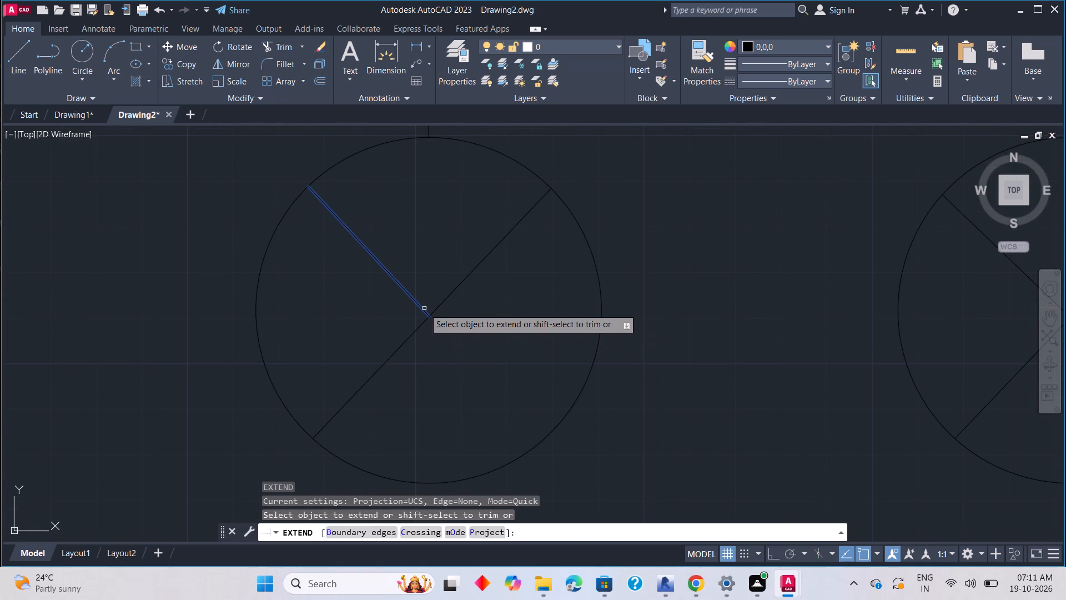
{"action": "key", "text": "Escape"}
Erase the upper-left half diagonal inside the left circle.
{"action": "left_click", "coordinate": [423, 311]}
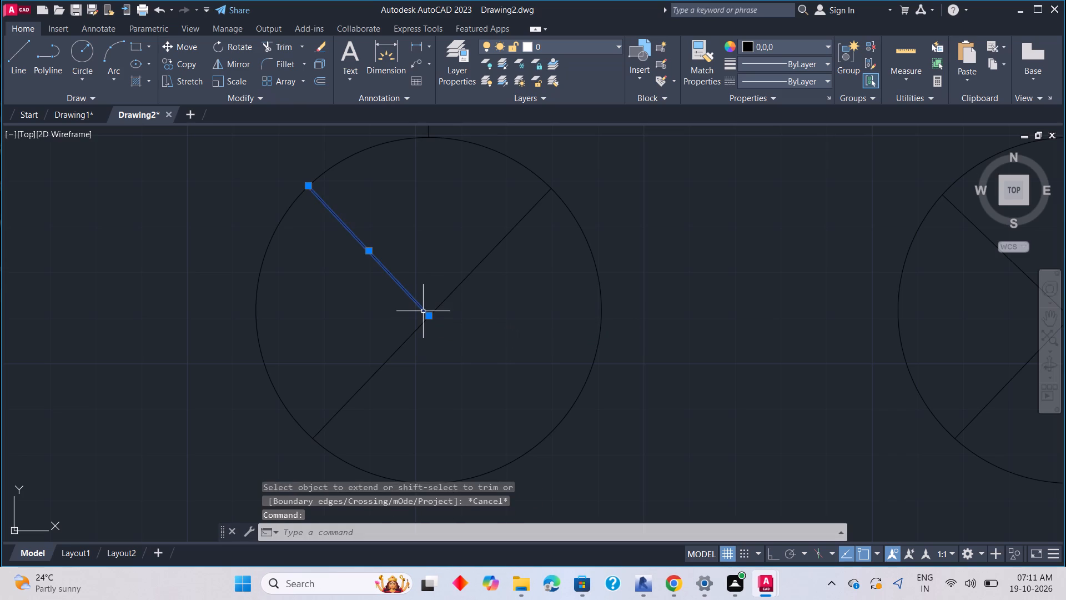
{"action": "key", "text": "Delete"}
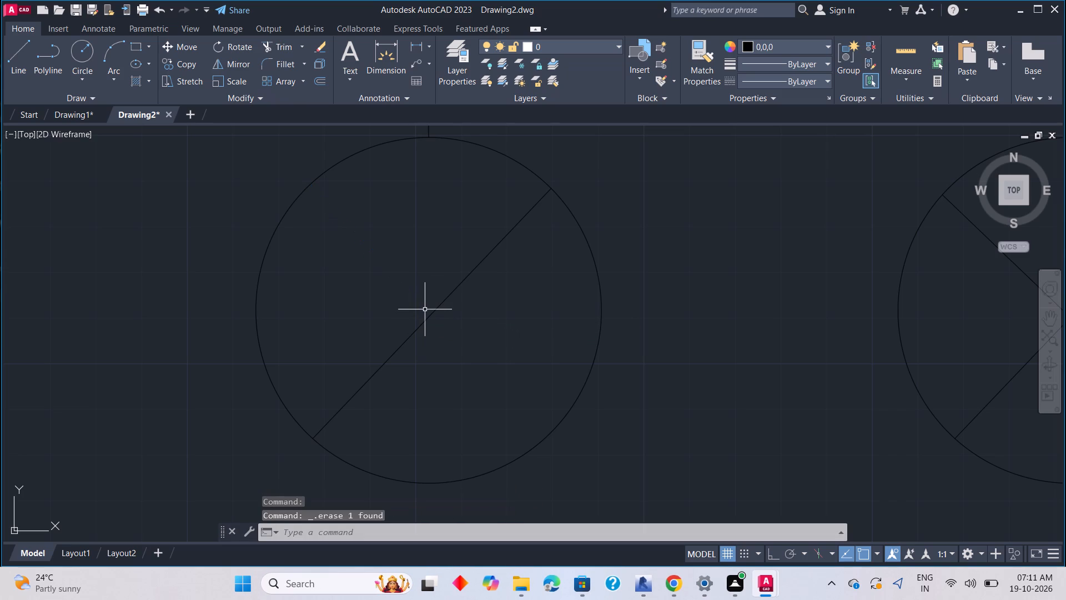
Draw a vertical guide line with Ortho on, from the left circle's top point down through the circle to just below it.
{"action": "scroll", "coordinate": [425, 309], "scroll_direction": "down", "scroll_amount": 1}
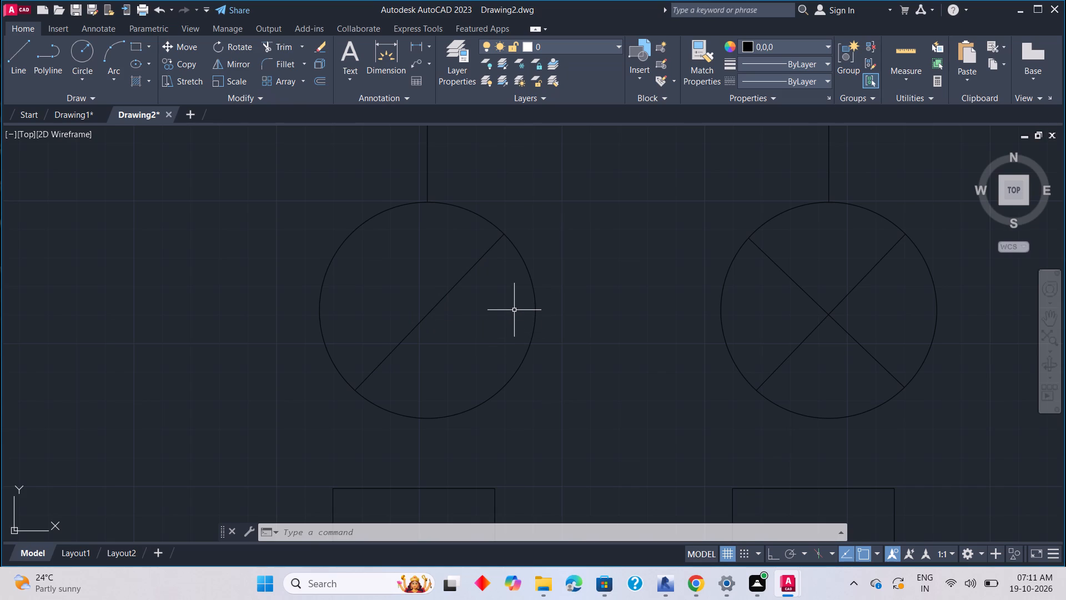
{"action": "key", "text": "l"}
{"action": "key", "text": "space"}
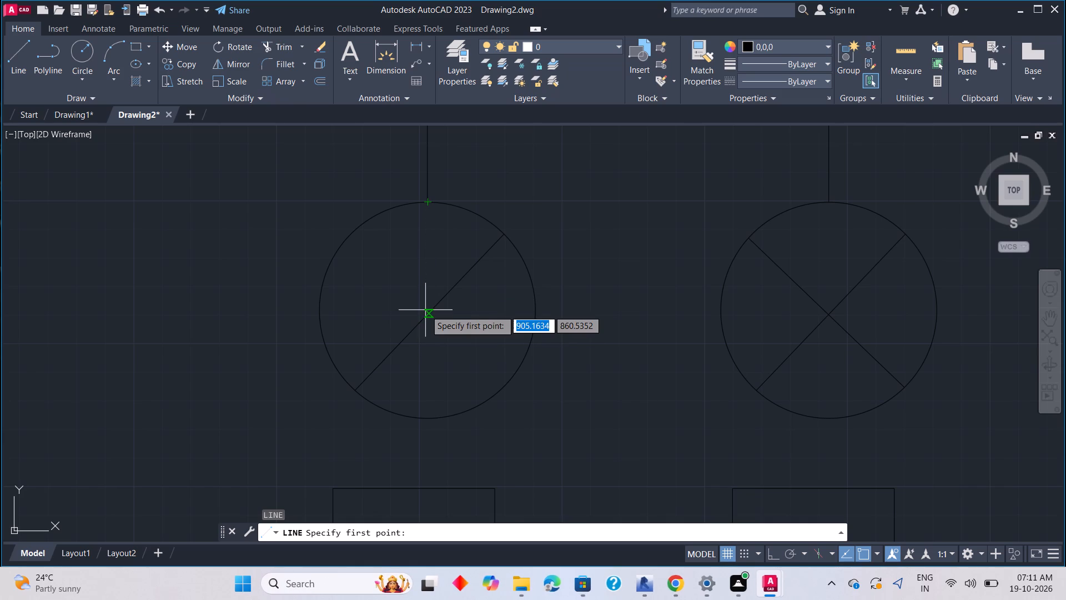
{"action": "left_click", "coordinate": [428, 204]}
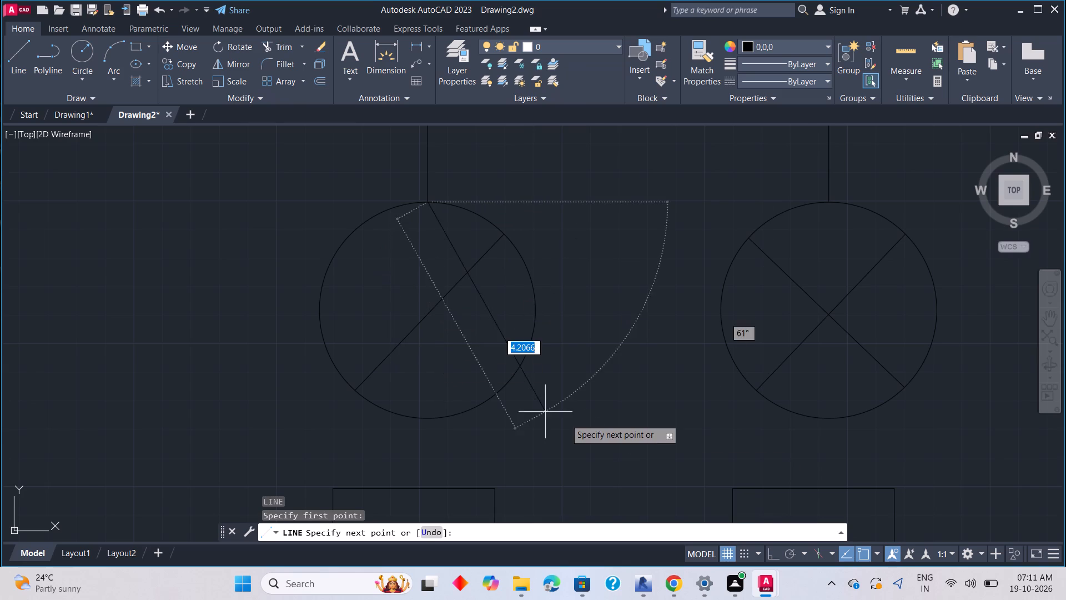
{"action": "left_click_drag", "start_coordinate": [771, 553], "coordinate": [763, 541]}
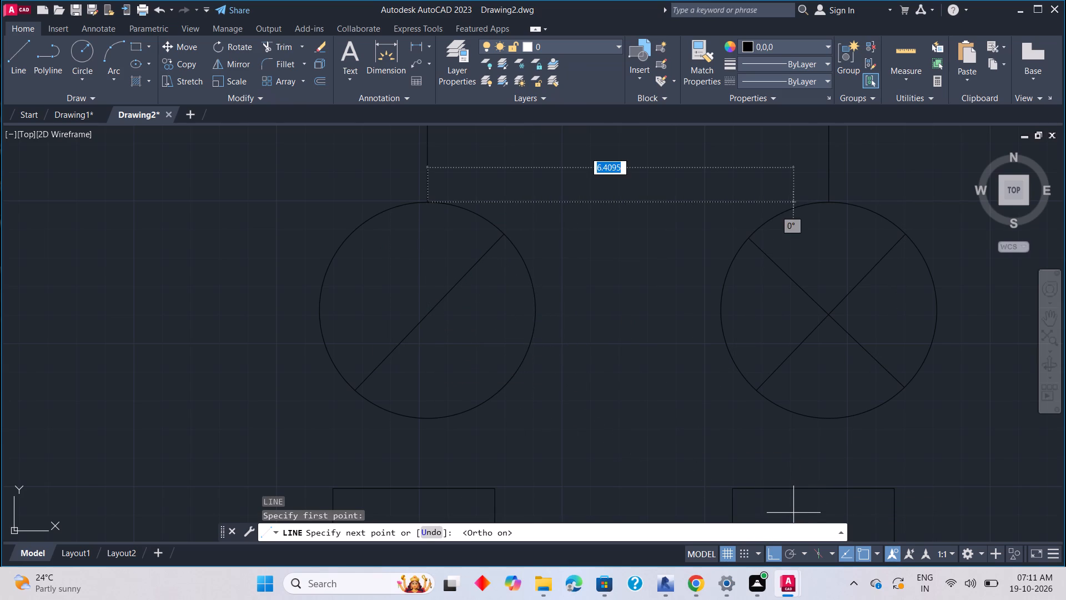
{"action": "left_click", "coordinate": [531, 440]}
{"action": "key", "text": "Escape"}
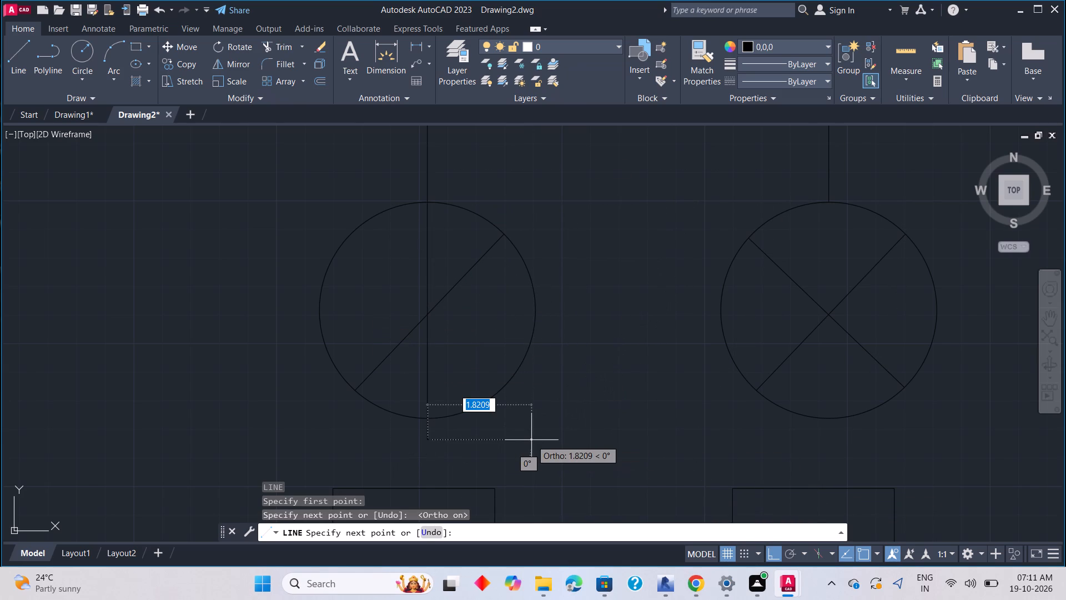
{"action": "key", "text": "Escape"}
{"action": "key", "text": "Escape"}
Draw a diagonal with Ortho off from the left circle's lower-right circumference through the existing intersection to its upper-left circumference.
{"action": "type", "text": "l"}
{"action": "key", "text": "space"}
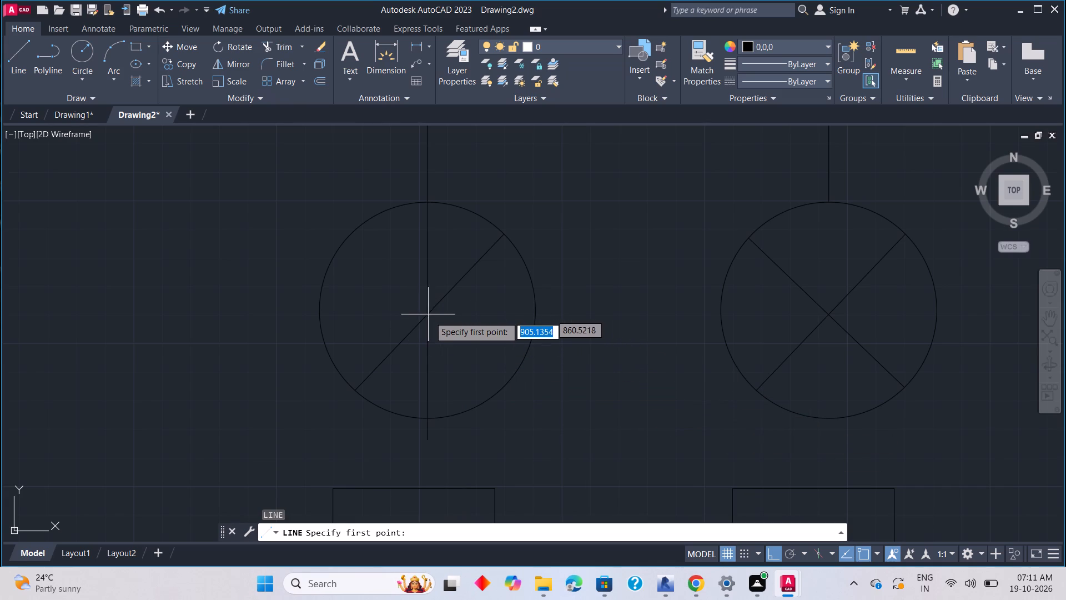
{"action": "left_click", "coordinate": [505, 383]}
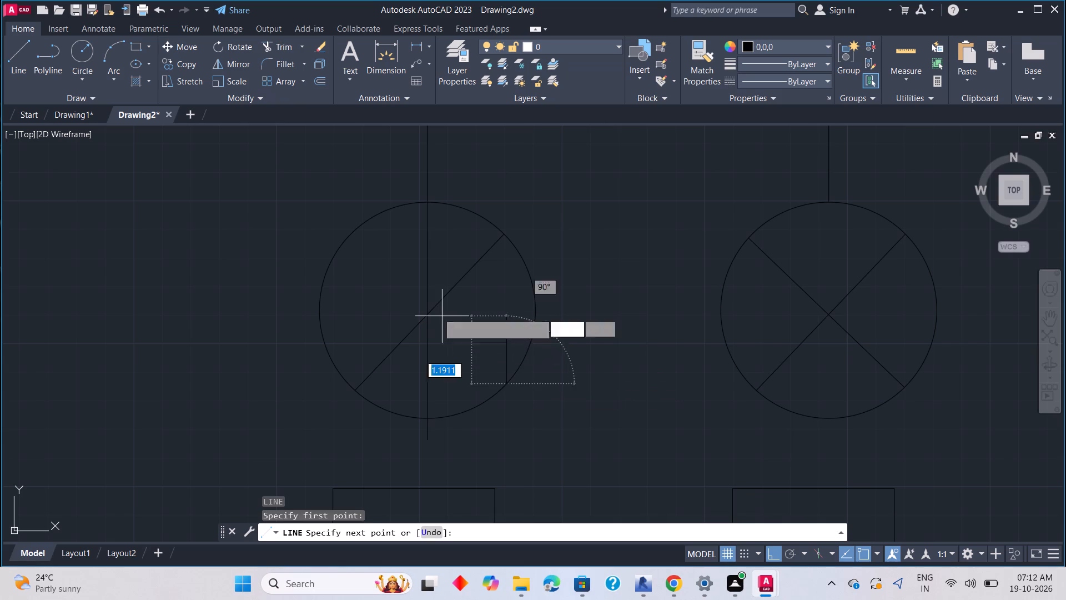
{"action": "left_click", "coordinate": [778, 553]}
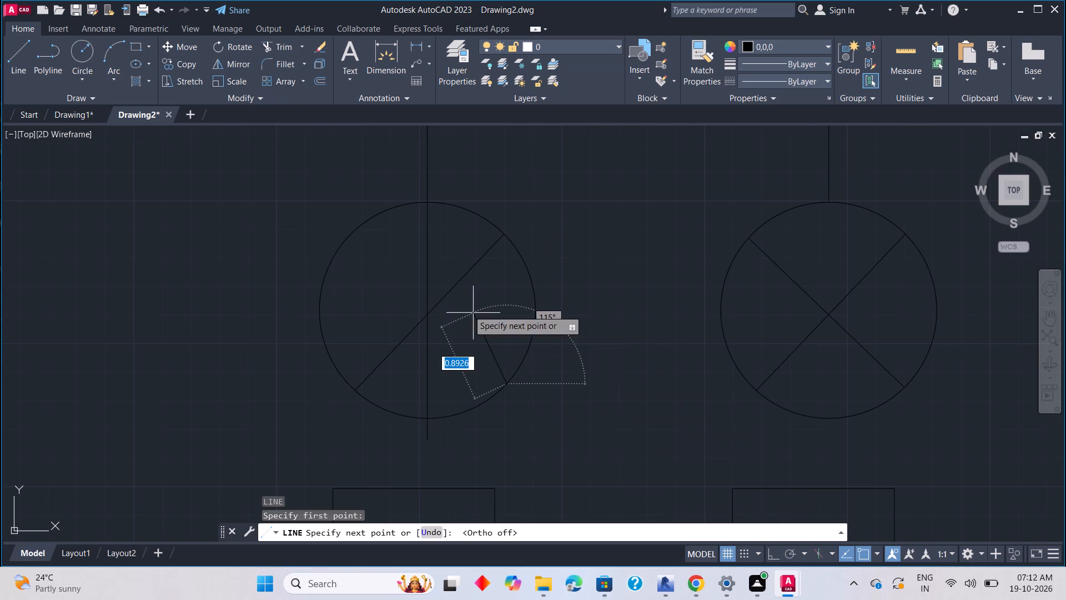
{"action": "left_click", "coordinate": [344, 243]}
{"action": "key", "text": "Escape"}
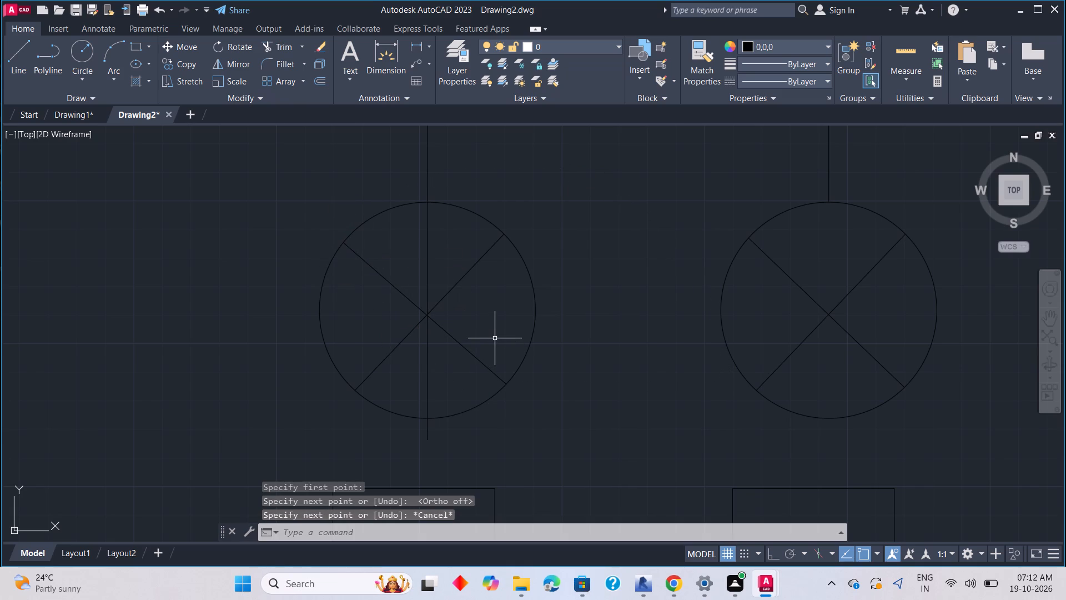
Trim both segments of the vertical guide line inside the left circle, above and below the crossing point.
{"action": "key", "text": "t"}
{"action": "key", "text": "r"}
{"action": "key", "text": "space"}
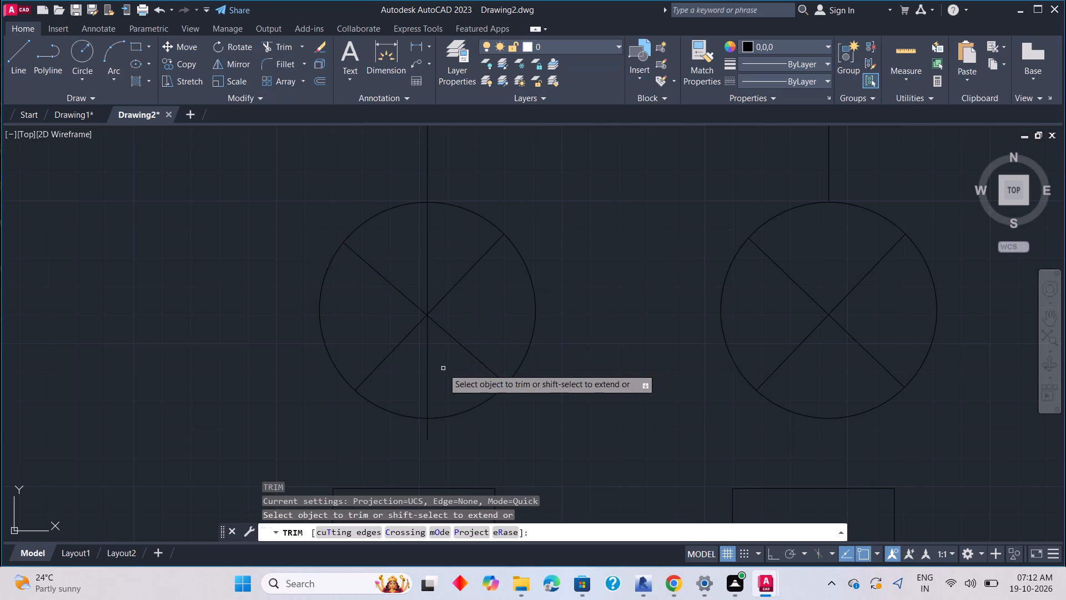
{"action": "left_click", "coordinate": [428, 343]}
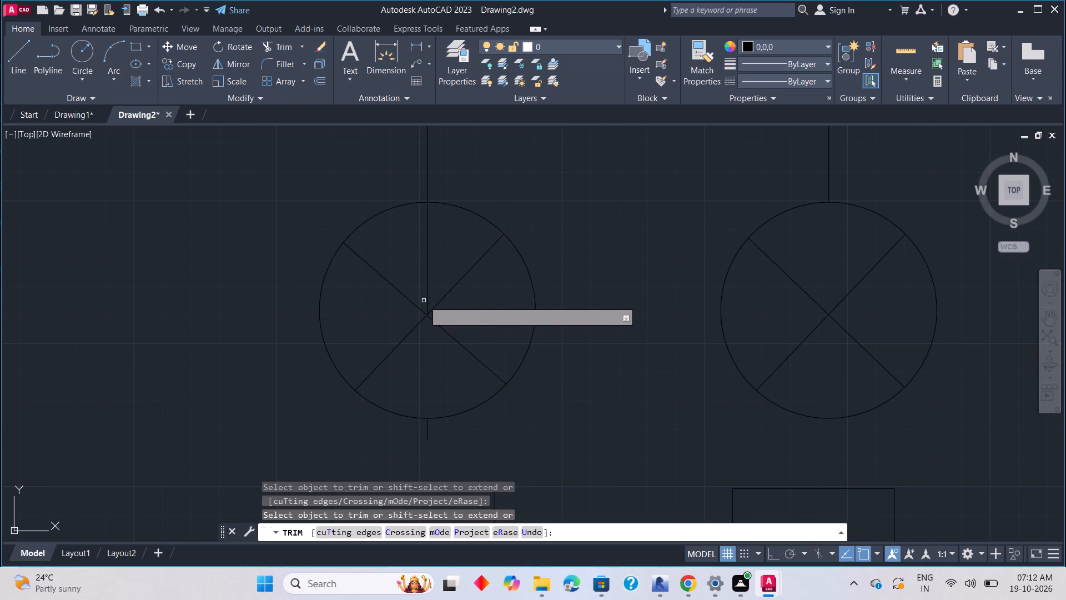
{"action": "left_click", "coordinate": [429, 292]}
{"action": "key", "text": "grave"}
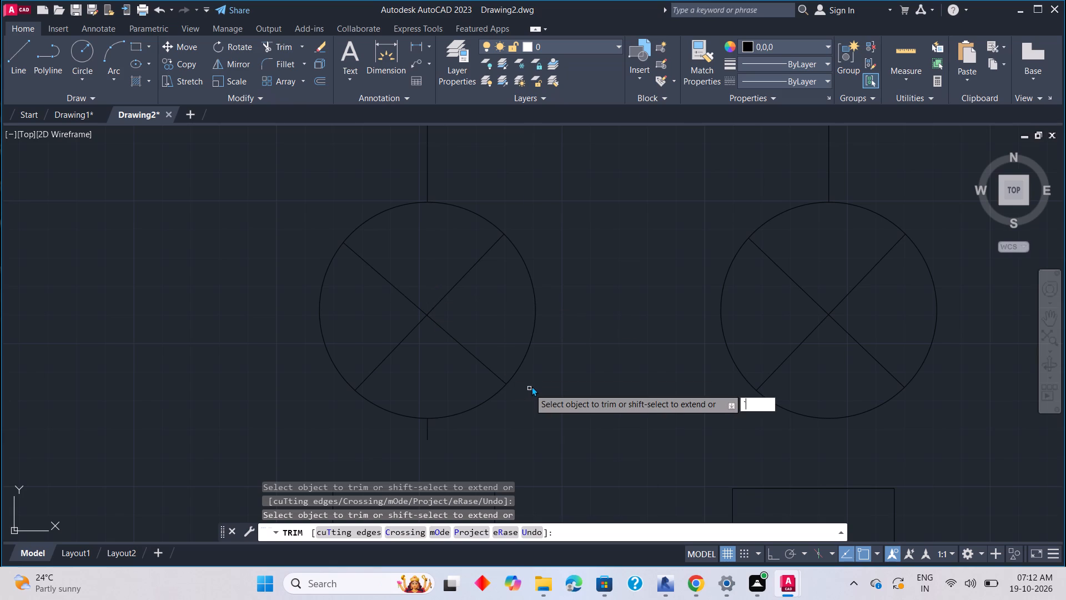
{"action": "key", "text": "Escape"}
{"action": "key", "text": "Escape"}
{"action": "key", "text": "Escape"}
{"action": "scroll", "coordinate": [532, 384], "scroll_direction": "down", "scroll_amount": 5}
{"action": "key", "text": "Escape"}
Remove the short vertical stub beneath the left circle with Trim.
{"action": "middle_click_drag", "start_coordinate": [537, 384], "coordinate": [542, 362]}
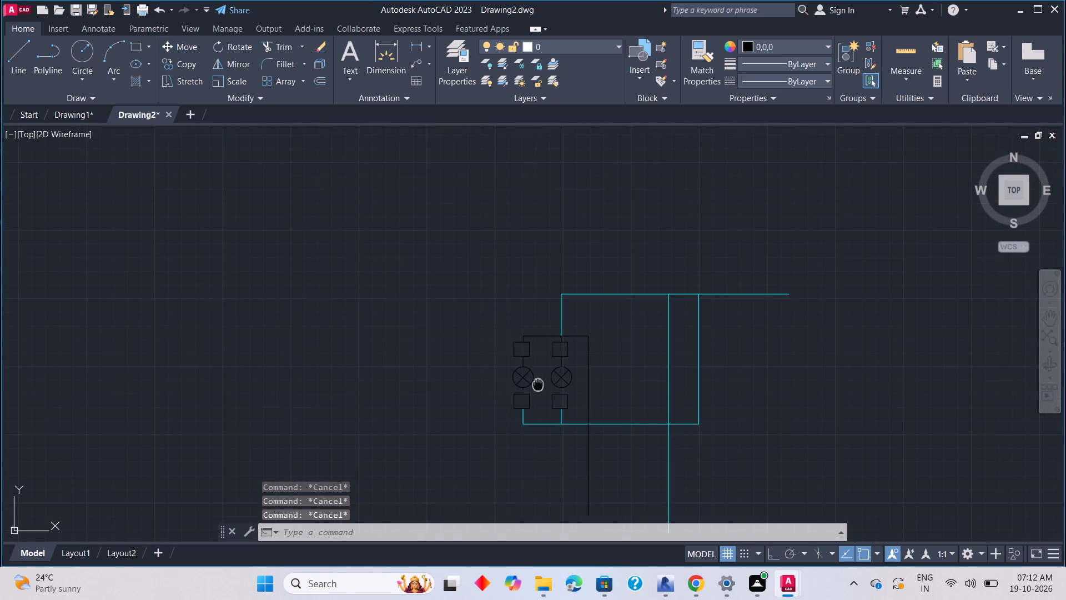
{"action": "middle_click_drag", "start_coordinate": [542, 362], "coordinate": [542, 342]}
{"action": "scroll", "coordinate": [548, 347], "scroll_direction": "up", "scroll_amount": 5}
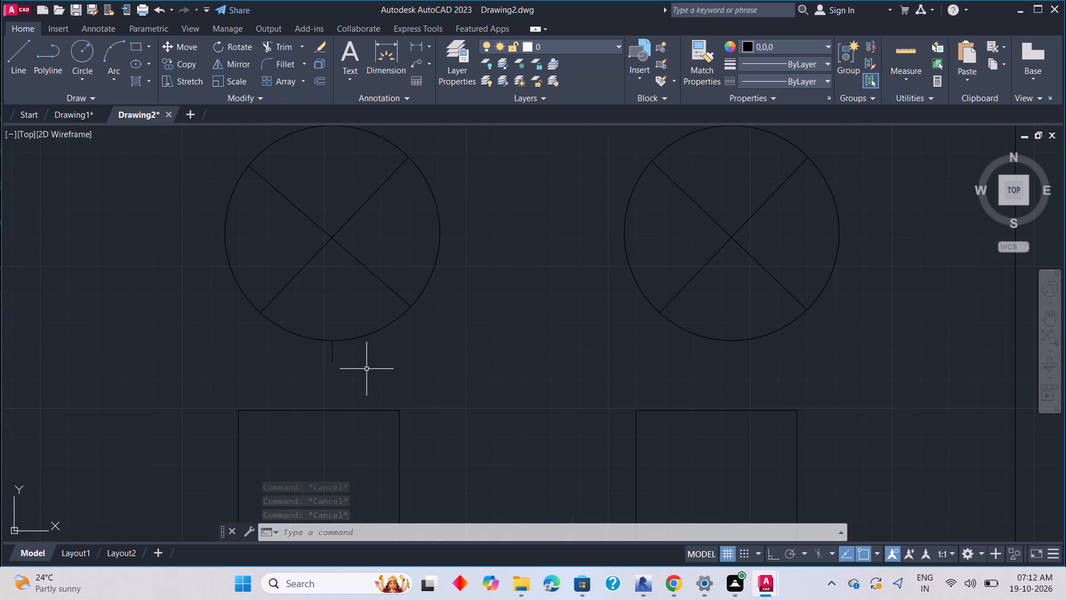
{"action": "type", "text": "tr"}
{"action": "key", "text": "space"}
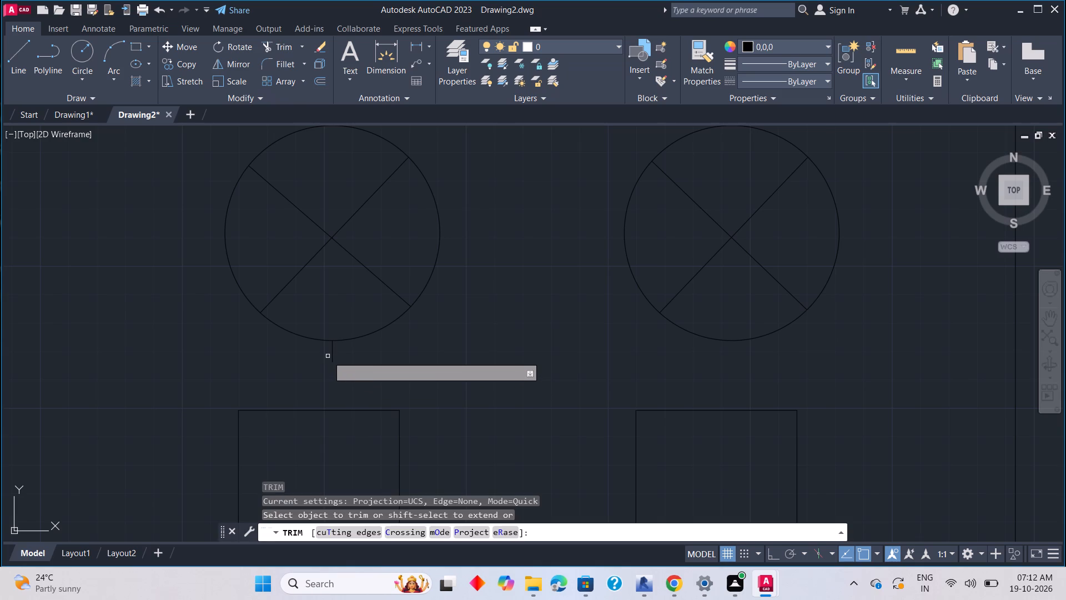
{"action": "left_click", "coordinate": [333, 354]}
{"action": "key", "text": "Escape"}
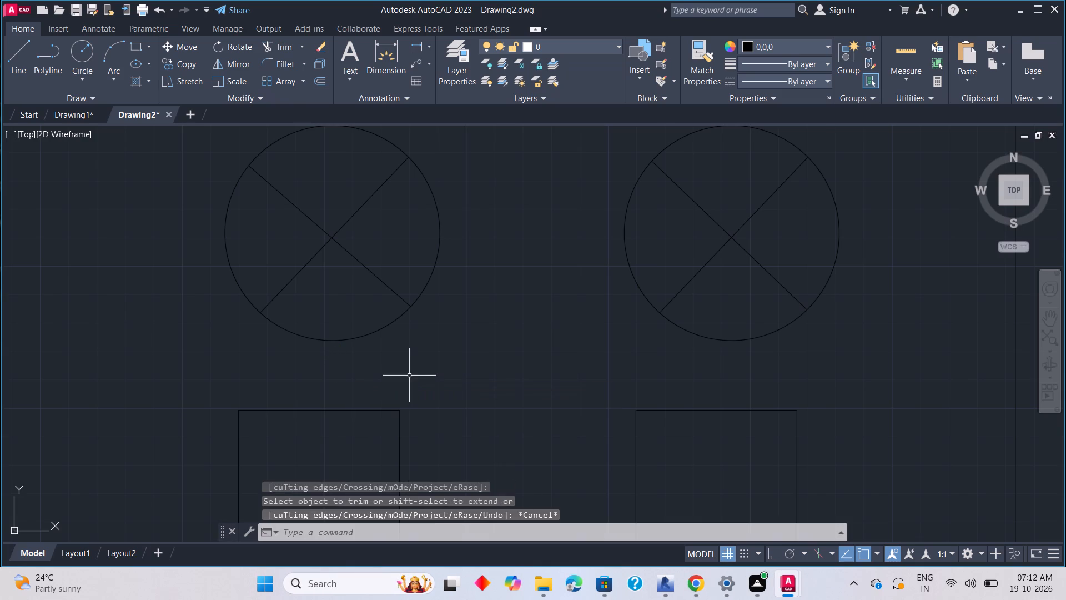
Draw a vertical line about 2.03 units long from the right circle's bottom point down into the lower box.
{"action": "scroll", "coordinate": [473, 373], "scroll_direction": "down", "scroll_amount": 1}
{"action": "middle_click_drag", "start_coordinate": [498, 382], "coordinate": [527, 342]}
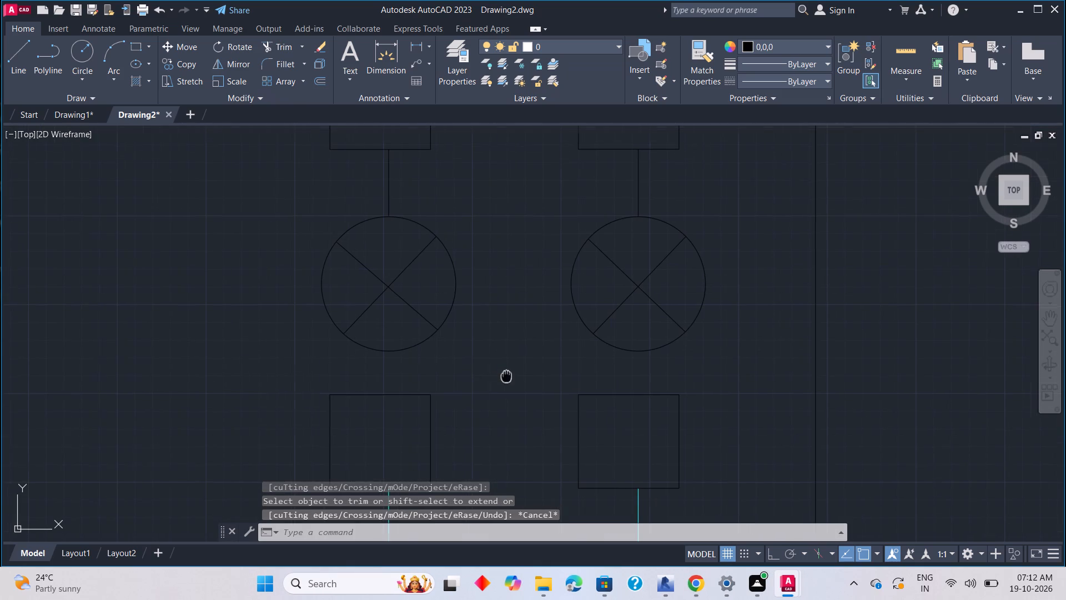
{"action": "middle_click_drag", "start_coordinate": [527, 342], "coordinate": [527, 341]}
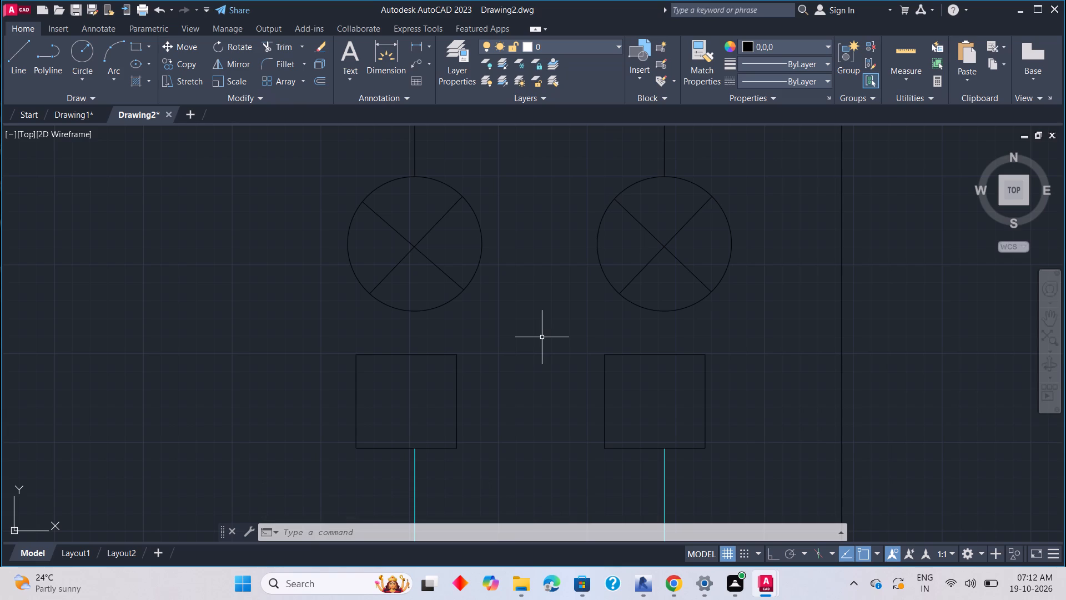
{"action": "scroll", "coordinate": [757, 352], "scroll_direction": "down", "scroll_amount": 1}
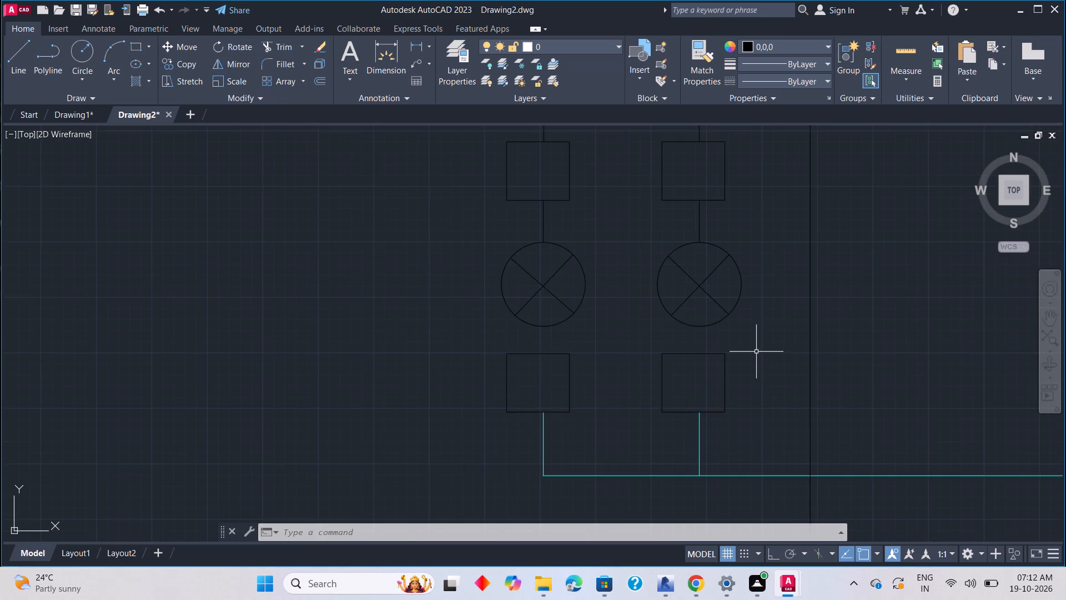
{"action": "scroll", "coordinate": [756, 351], "scroll_direction": "down", "scroll_amount": 1}
{"action": "middle_click_drag", "start_coordinate": [756, 351], "coordinate": [698, 346]}
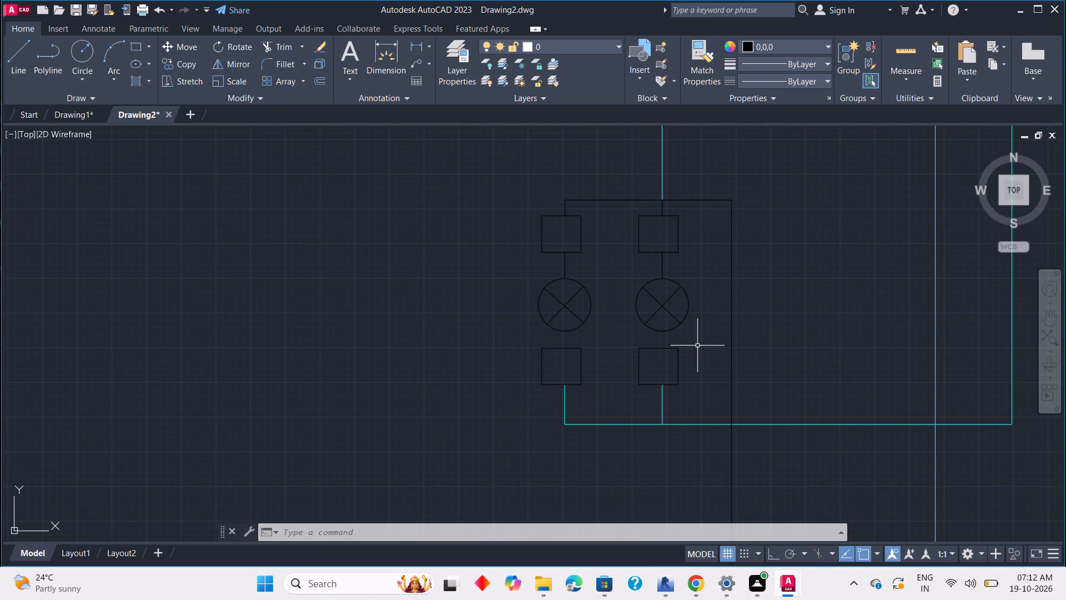
{"action": "scroll", "coordinate": [661, 349], "scroll_direction": "up", "scroll_amount": 2}
{"action": "key", "text": "l"}
{"action": "key", "text": "space"}
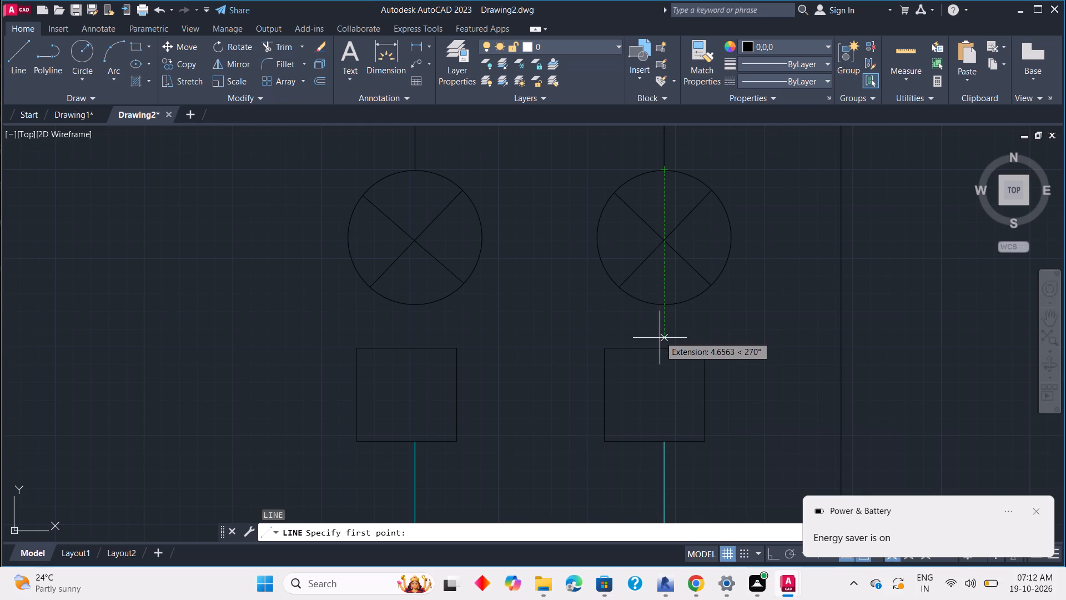
{"action": "left_click", "coordinate": [663, 306]}
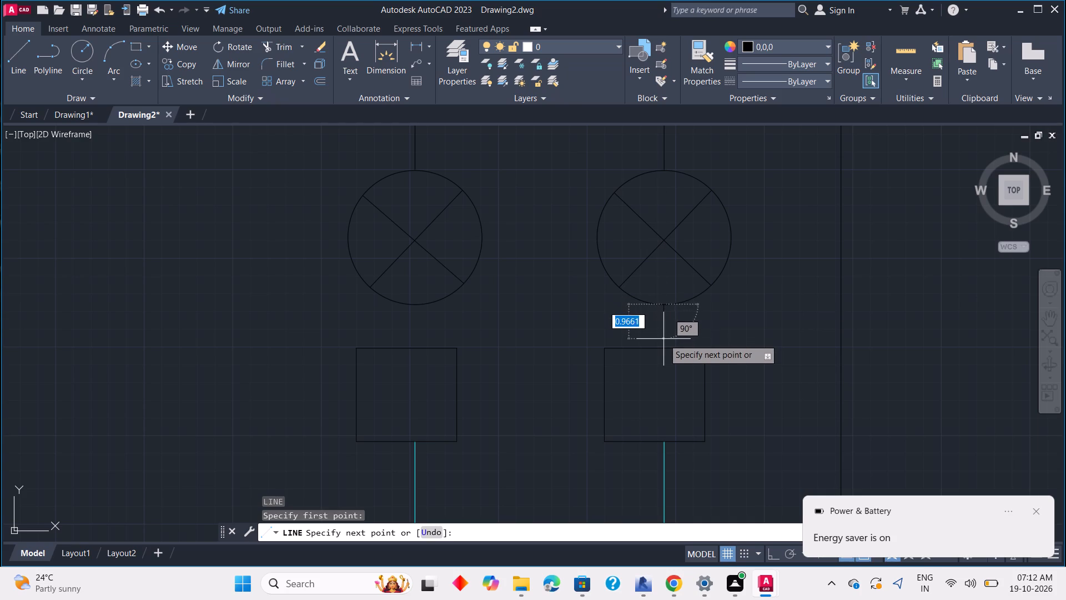
{"action": "left_click", "coordinate": [663, 377]}
{"action": "key", "text": "Escape"}
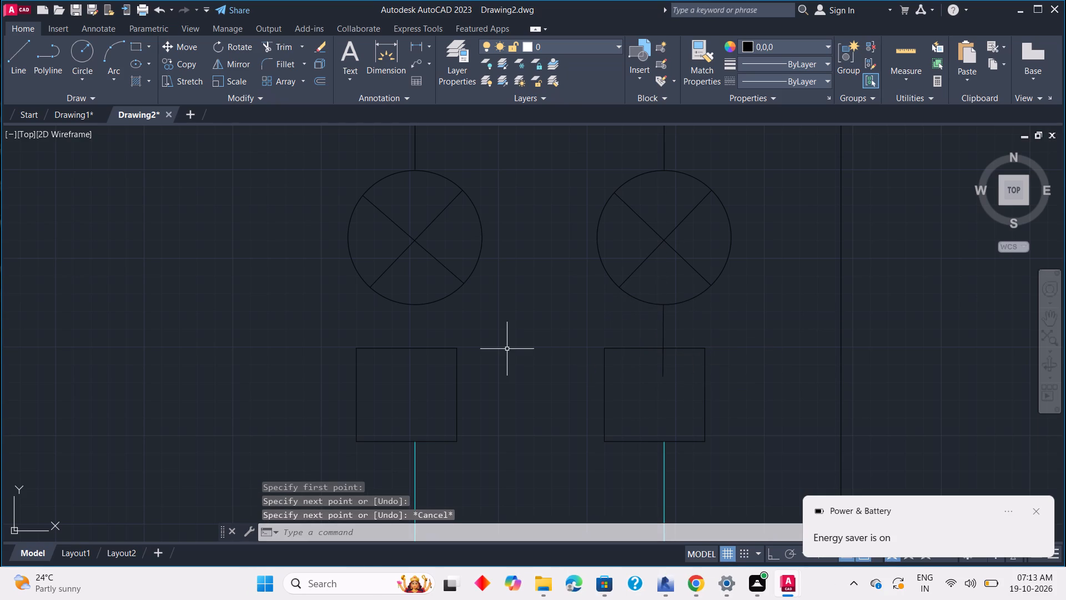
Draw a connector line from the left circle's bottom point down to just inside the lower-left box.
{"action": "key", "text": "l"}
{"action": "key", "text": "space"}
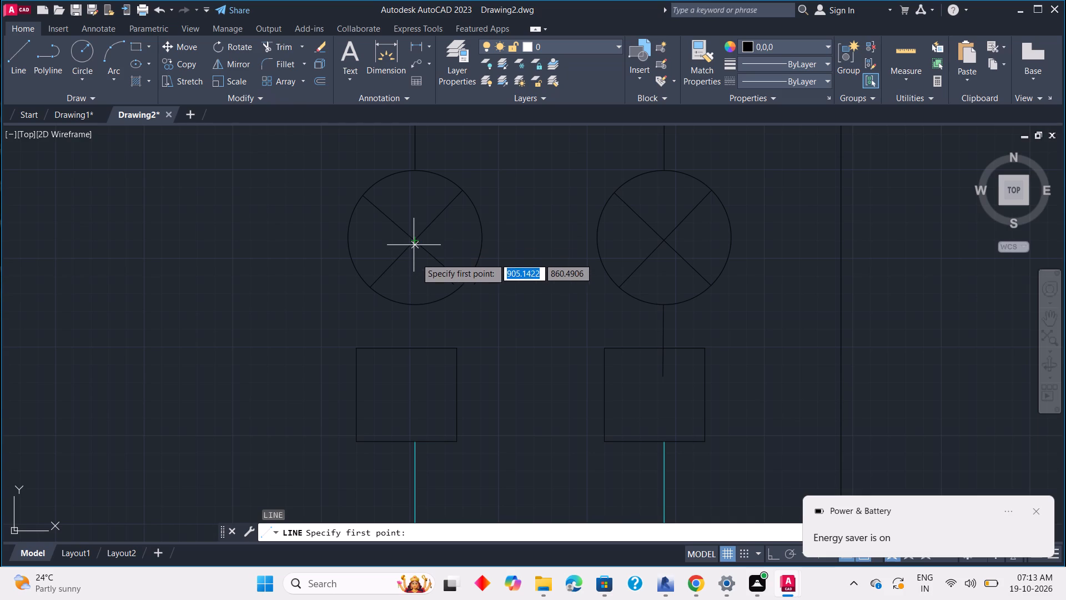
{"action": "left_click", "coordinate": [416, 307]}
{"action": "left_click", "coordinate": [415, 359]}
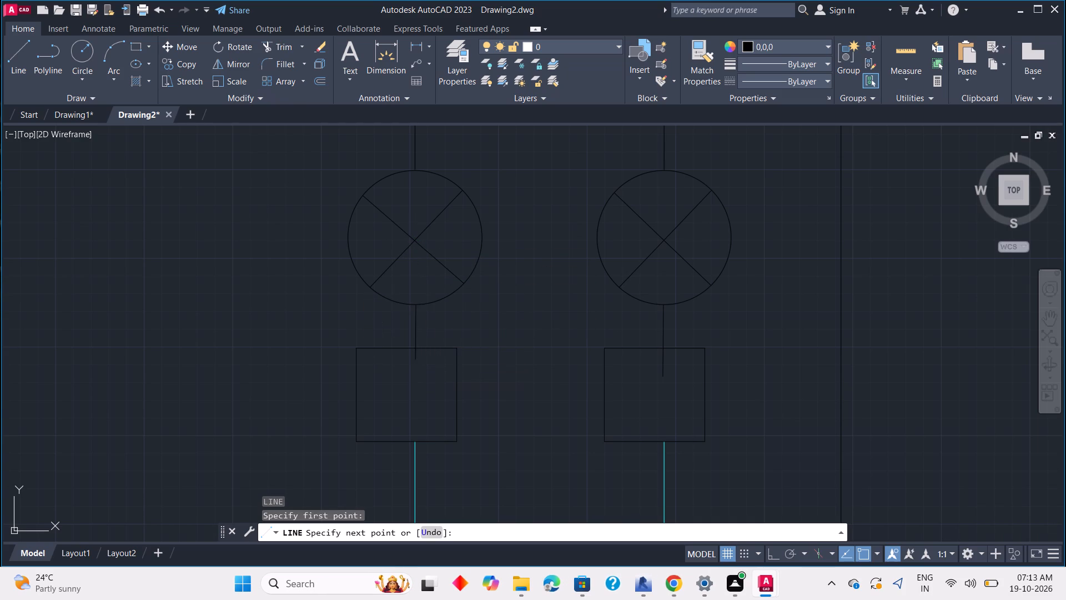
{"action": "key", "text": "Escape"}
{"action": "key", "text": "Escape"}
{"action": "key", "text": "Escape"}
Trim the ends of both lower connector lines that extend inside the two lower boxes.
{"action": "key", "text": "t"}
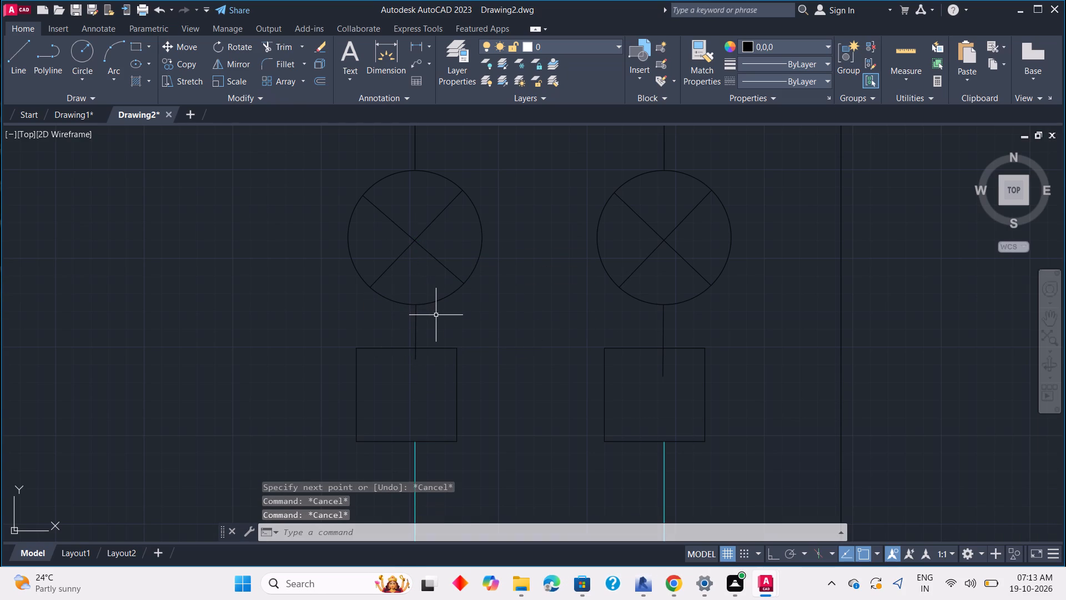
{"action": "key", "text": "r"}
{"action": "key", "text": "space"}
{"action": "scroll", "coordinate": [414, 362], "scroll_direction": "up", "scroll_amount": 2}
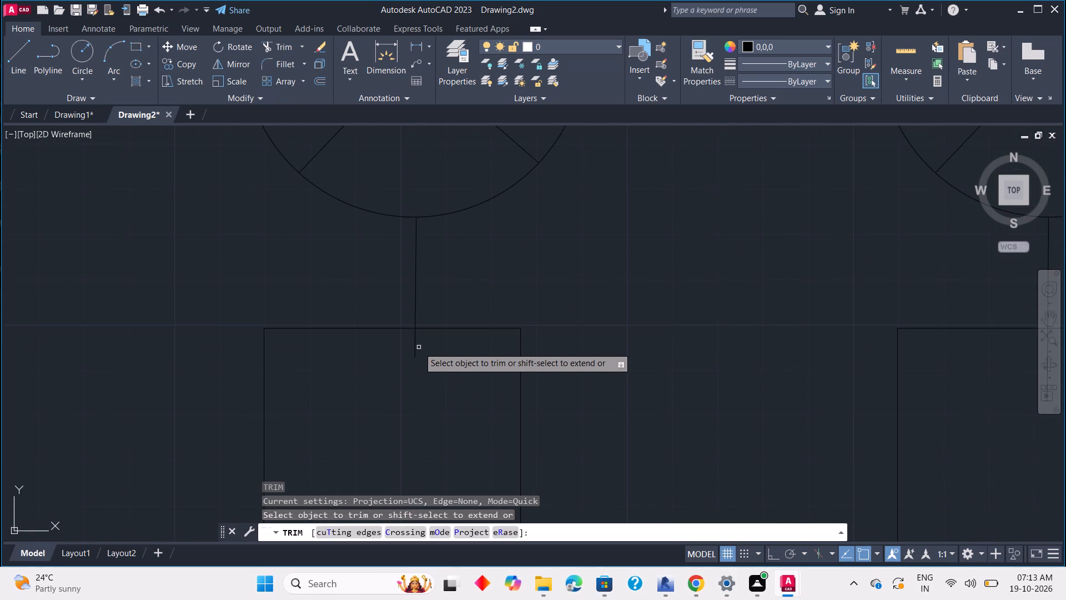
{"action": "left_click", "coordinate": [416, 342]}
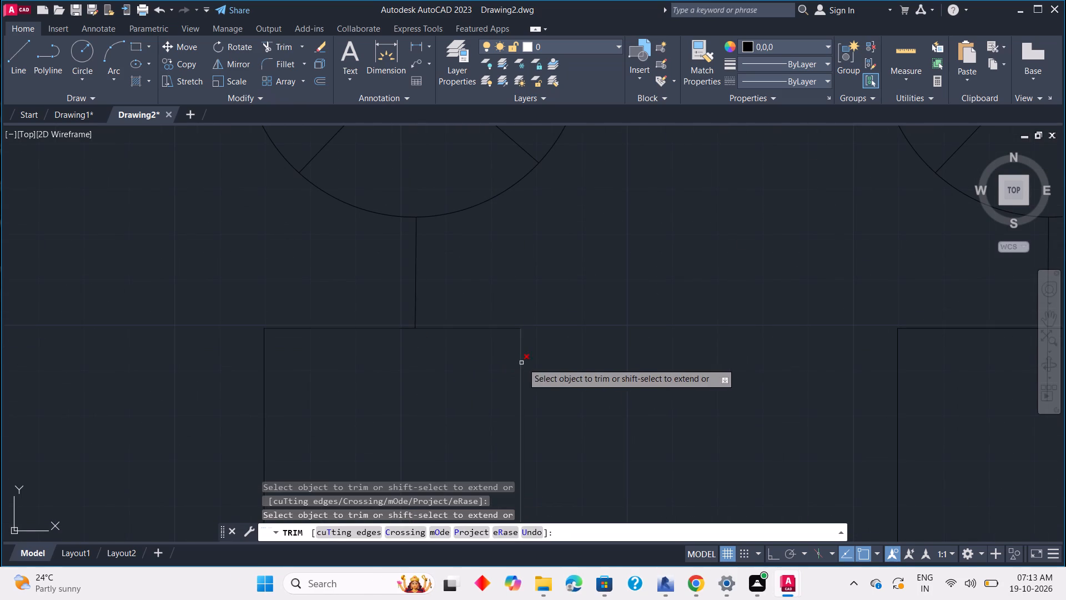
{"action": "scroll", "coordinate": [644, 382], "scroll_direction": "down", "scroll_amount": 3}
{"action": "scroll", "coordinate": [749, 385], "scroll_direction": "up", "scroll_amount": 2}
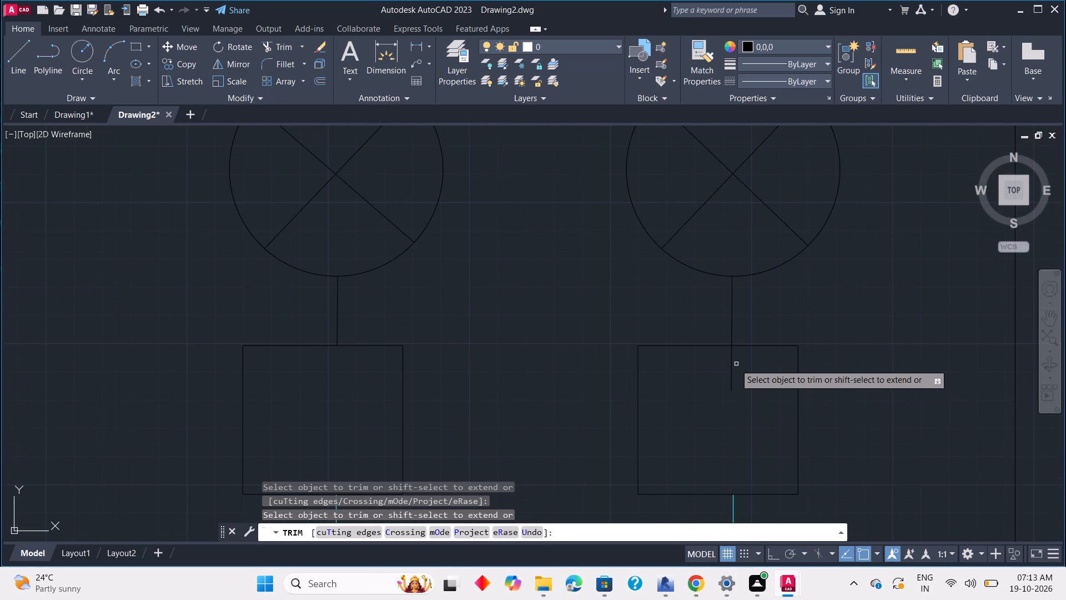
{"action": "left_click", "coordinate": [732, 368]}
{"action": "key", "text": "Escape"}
Draw a cyan vertical line about 3.78 units long with Ortho on, from the right circle's top point to its bottom.
{"action": "scroll", "coordinate": [733, 368], "scroll_direction": "down", "scroll_amount": 2}
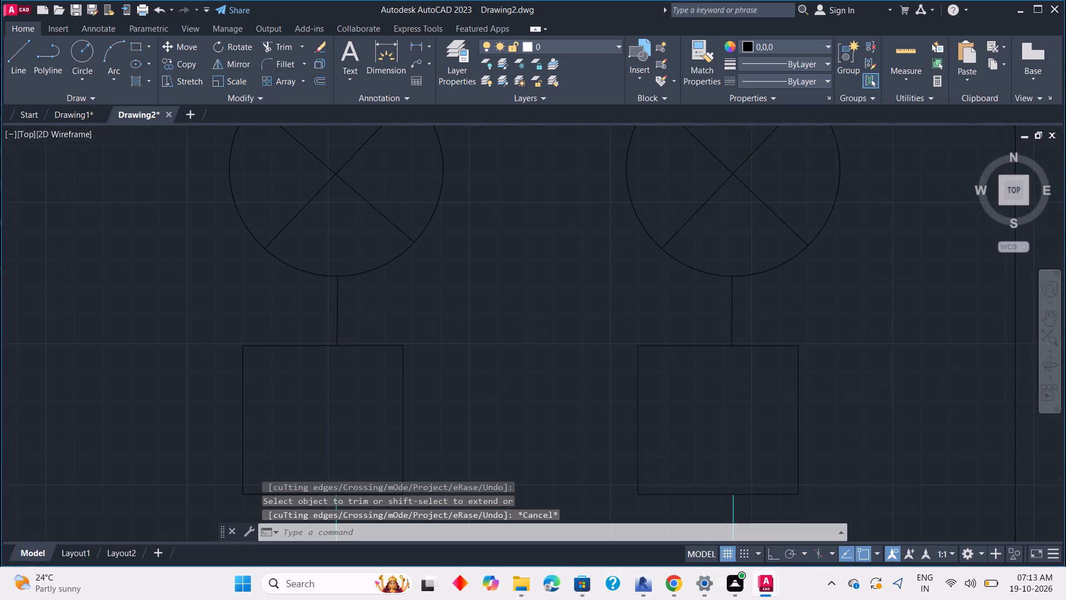
{"action": "scroll", "coordinate": [733, 368], "scroll_direction": "down", "scroll_amount": 2}
{"action": "middle_click_drag", "start_coordinate": [741, 363], "coordinate": [670, 347]}
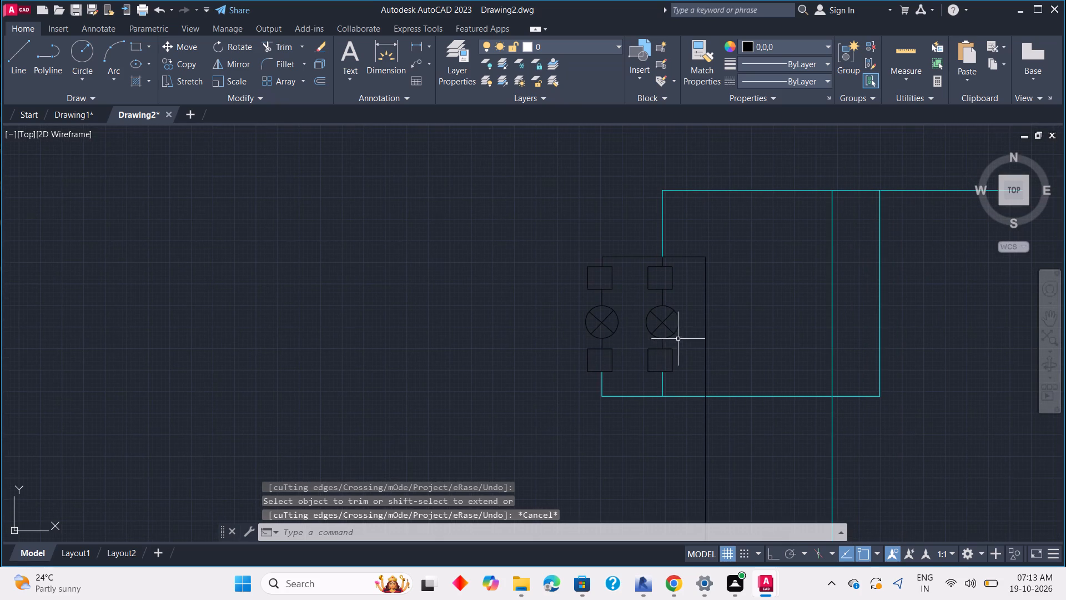
{"action": "scroll", "coordinate": [688, 342], "scroll_direction": "up", "scroll_amount": 2}
{"action": "middle_click_drag", "start_coordinate": [688, 342], "coordinate": [761, 400]}
{"action": "type", "text": "l"}
{"action": "key", "text": "space"}
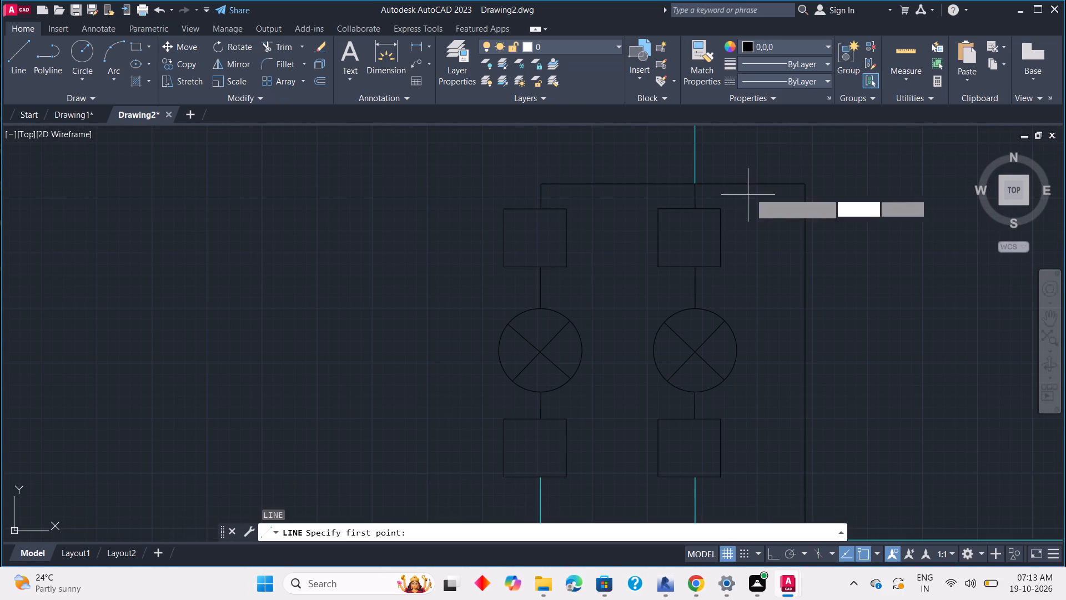
{"action": "left_click", "coordinate": [780, 46]}
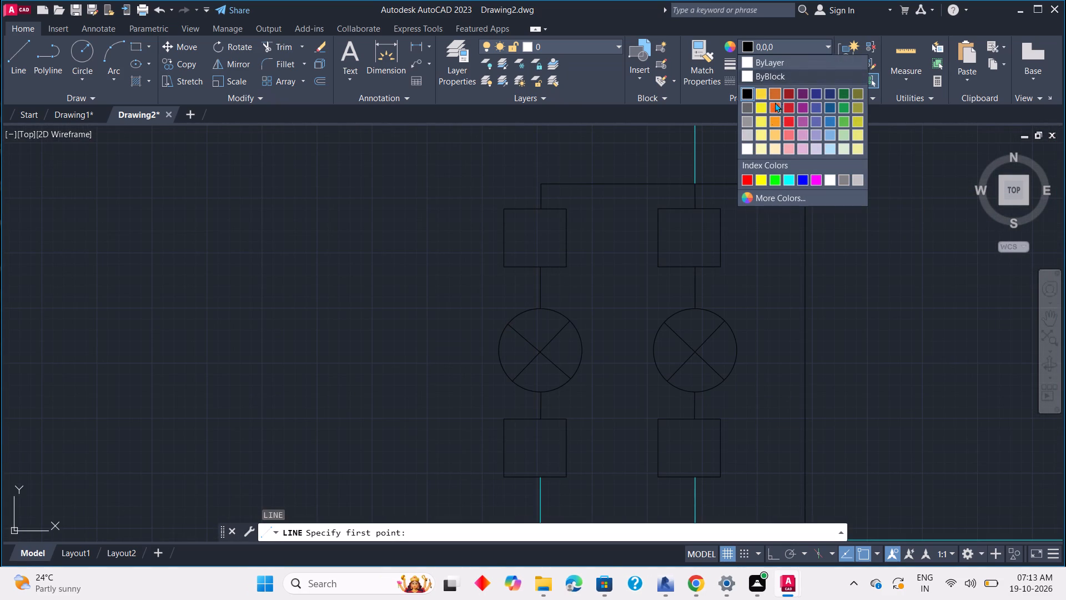
{"action": "left_click", "coordinate": [786, 179]}
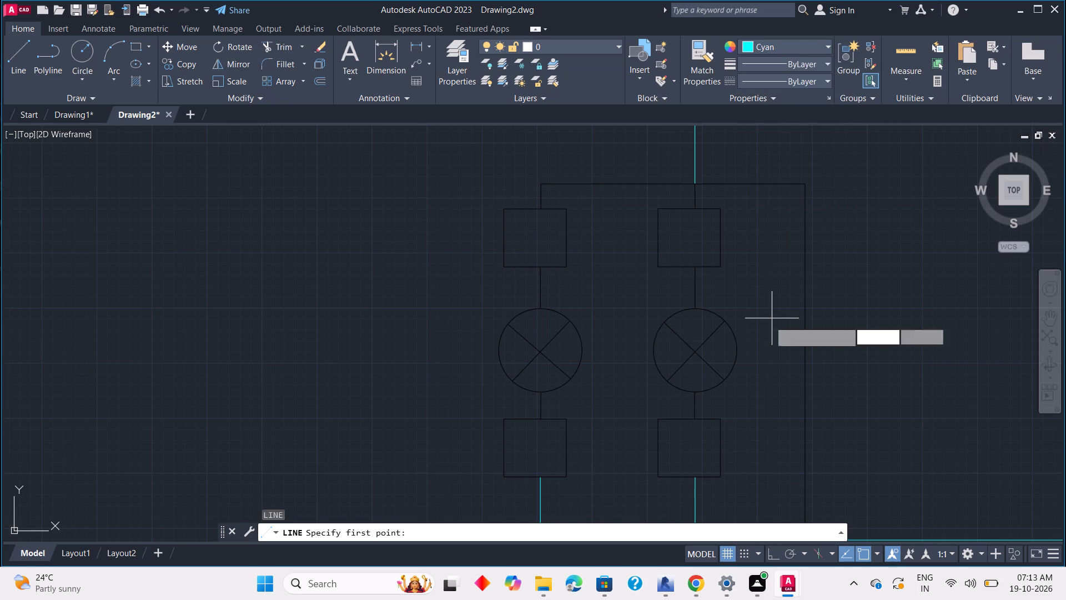
{"action": "scroll", "coordinate": [684, 325], "scroll_direction": "up", "scroll_amount": 2}
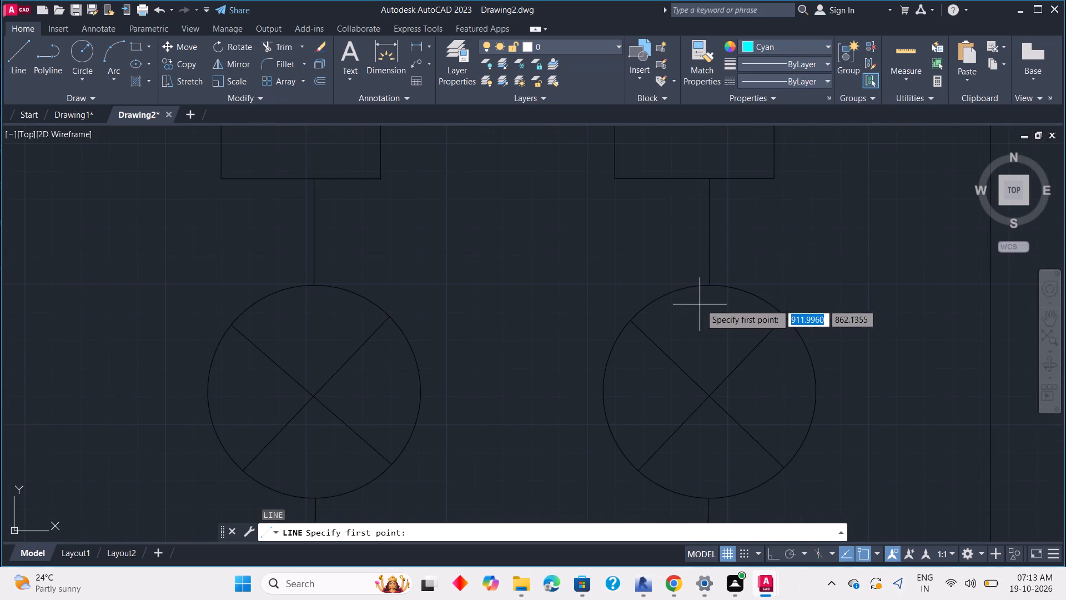
{"action": "left_click", "coordinate": [712, 281]}
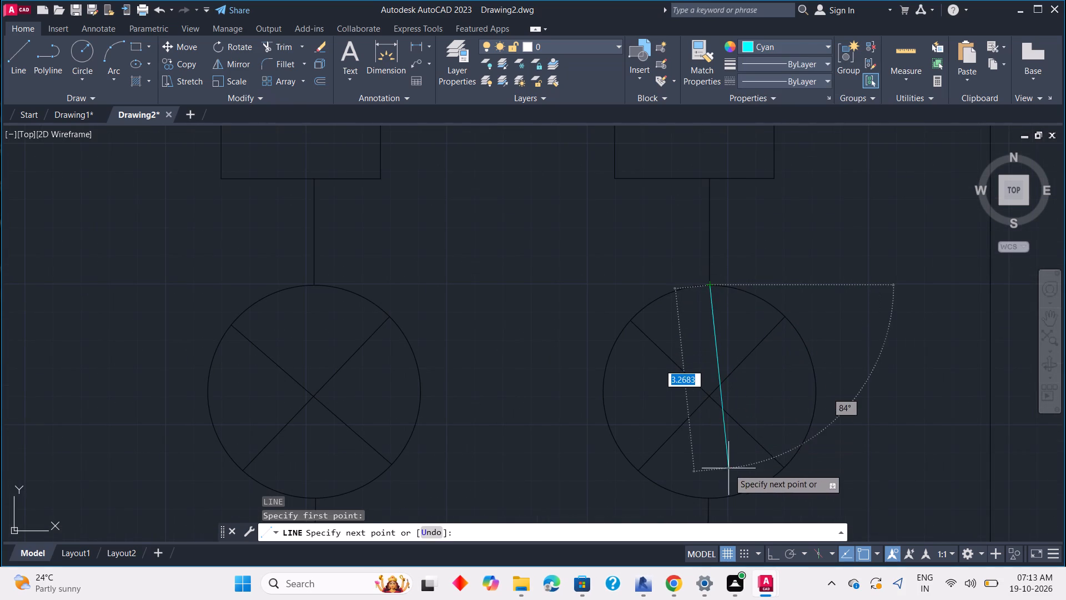
{"action": "left_click", "coordinate": [771, 553]}
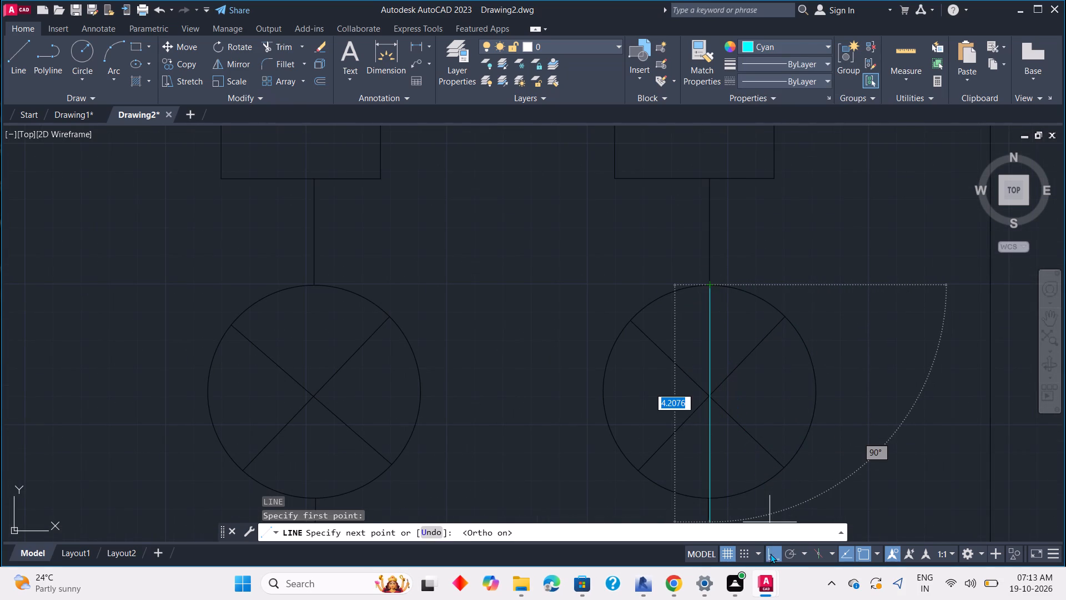
{"action": "middle_click_drag", "start_coordinate": [727, 490], "coordinate": [742, 417]}
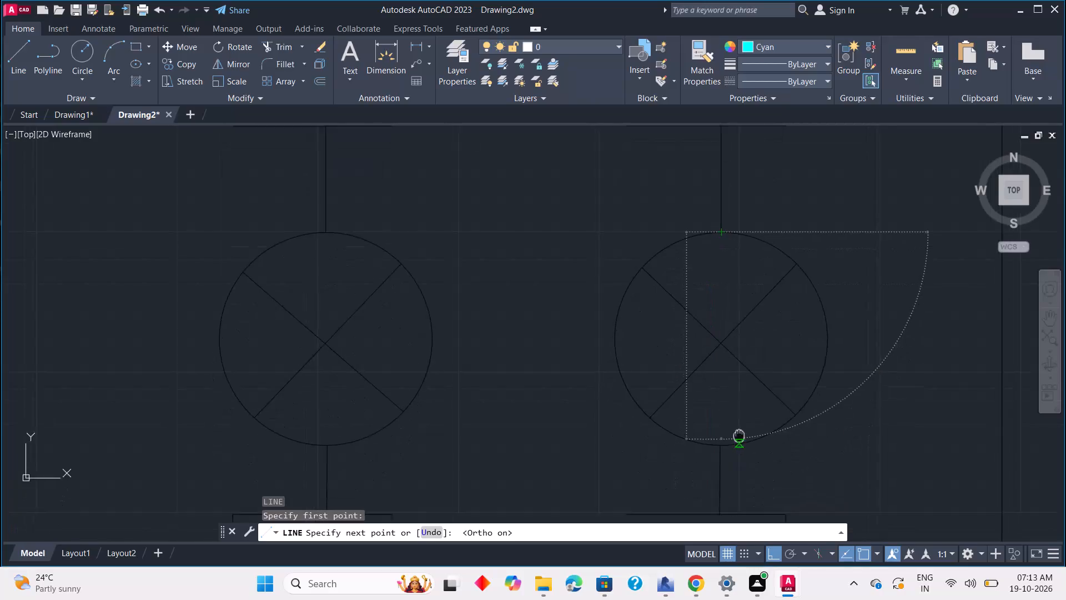
{"action": "middle_click_drag", "start_coordinate": [742, 417], "coordinate": [746, 398]}
{"action": "scroll", "coordinate": [743, 401], "scroll_direction": "up", "scroll_amount": 3}
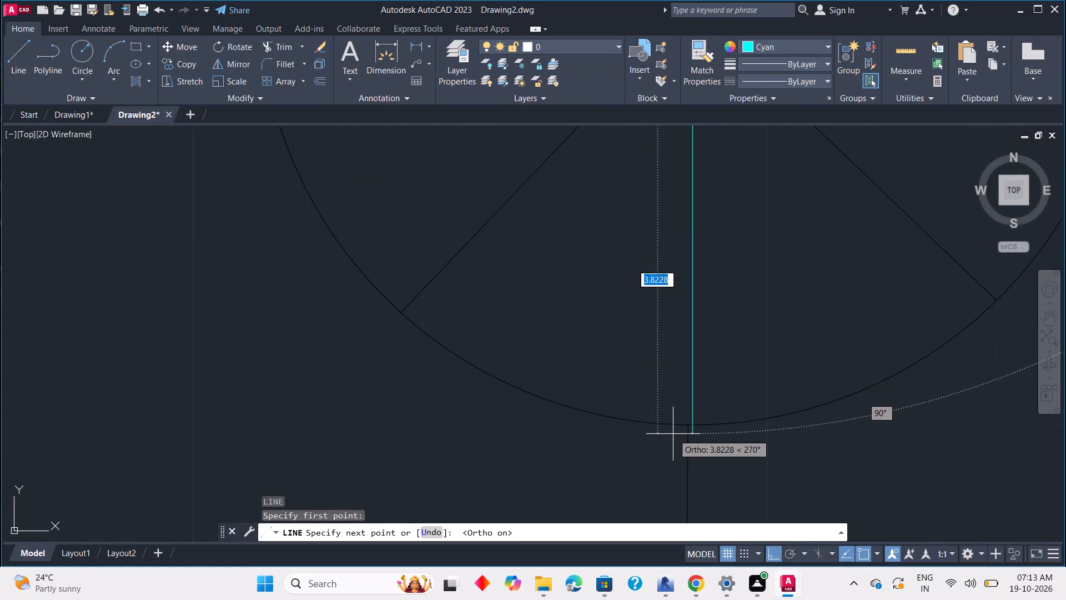
{"action": "left_click", "coordinate": [694, 424]}
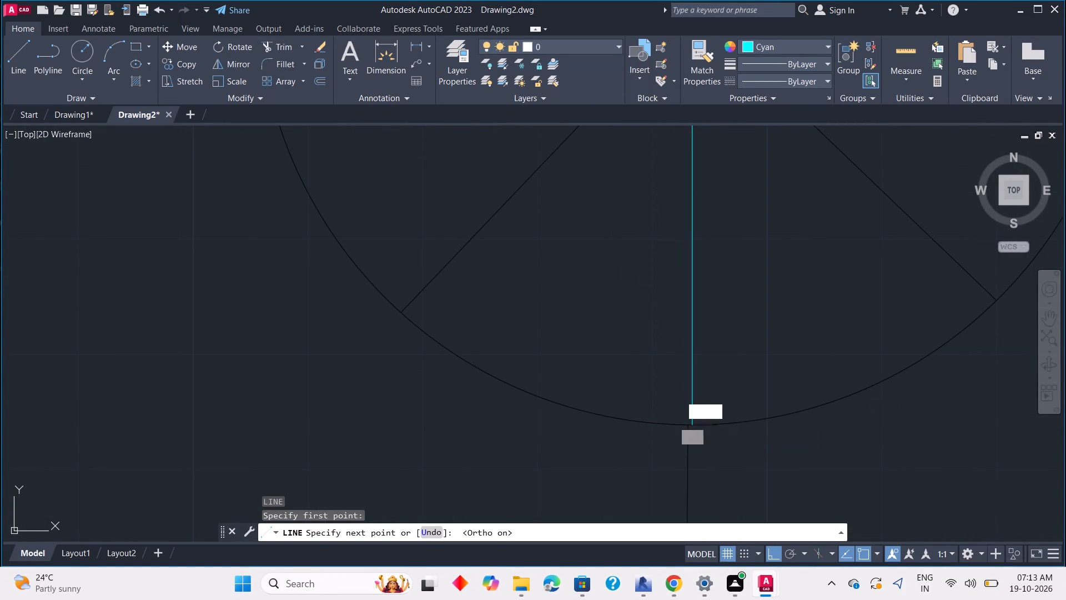
{"action": "key", "text": "Escape"}
Erase the connector lines between each circle and its lower box, on both the right and left branches.
{"action": "middle_click_drag", "start_coordinate": [736, 457], "coordinate": [741, 408]}
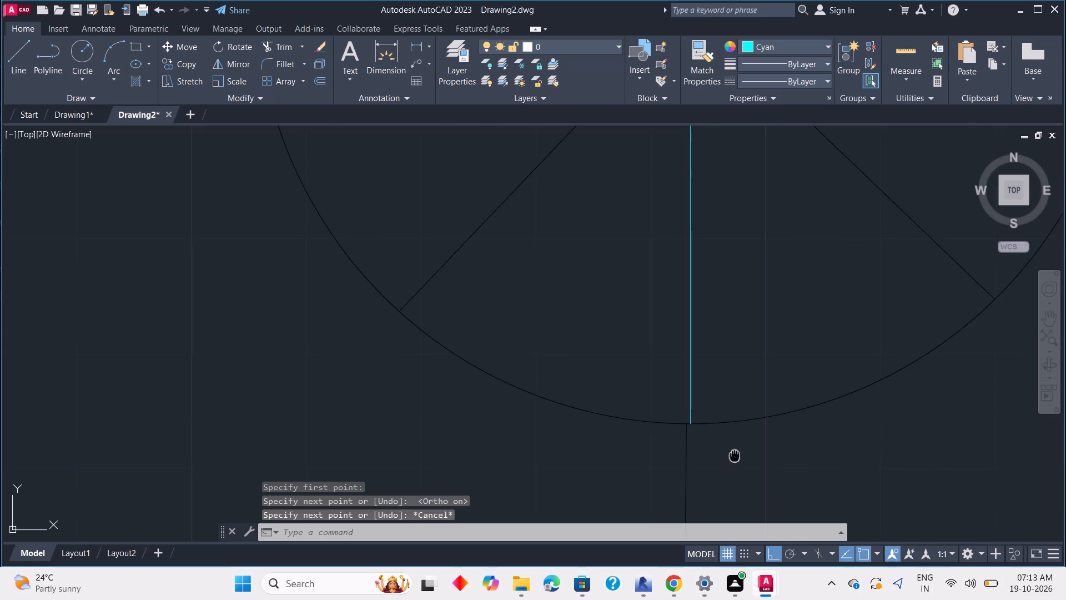
{"action": "middle_click_drag", "start_coordinate": [741, 408], "coordinate": [757, 312]}
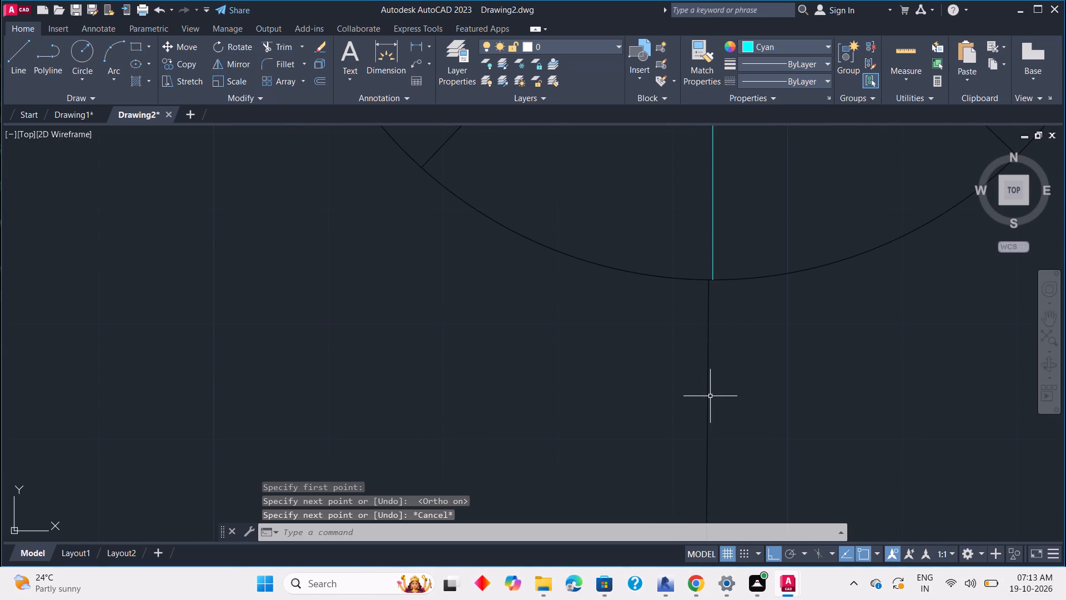
{"action": "left_click", "coordinate": [709, 391]}
{"action": "key", "text": "Delete"}
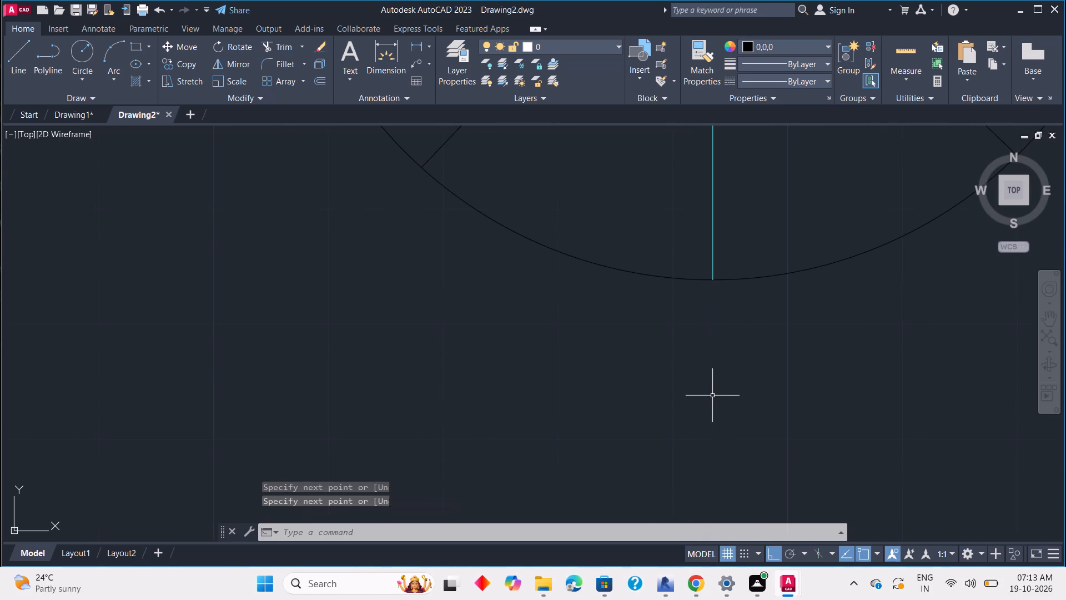
{"action": "scroll", "coordinate": [727, 391], "scroll_direction": "down", "scroll_amount": 5}
{"action": "scroll", "coordinate": [697, 393], "scroll_direction": "up", "scroll_amount": 2}
{"action": "middle_click_drag", "start_coordinate": [614, 357], "coordinate": [876, 411]}
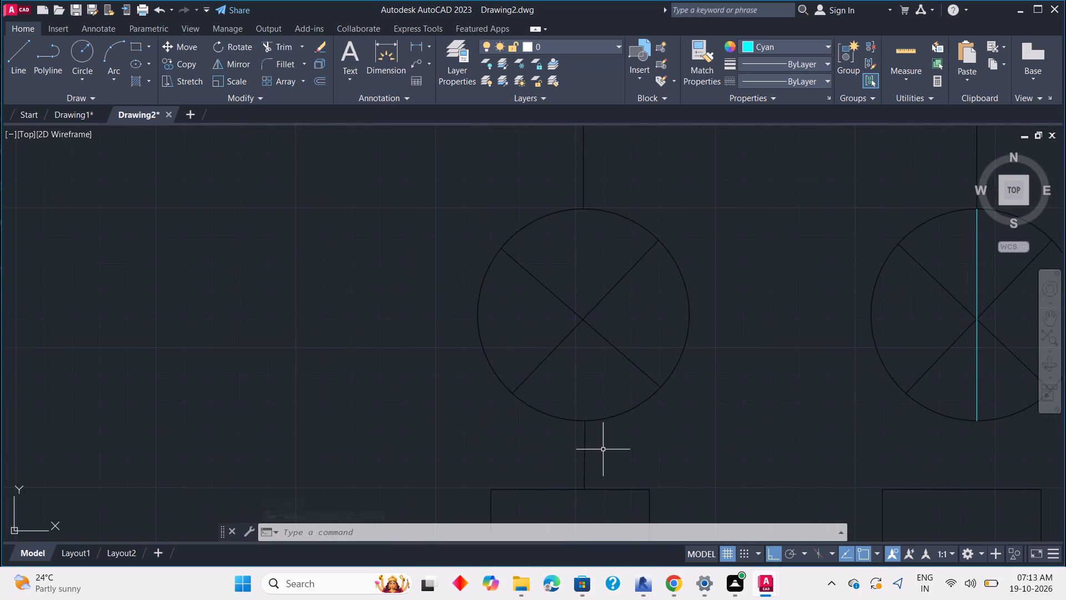
{"action": "left_click", "coordinate": [586, 449]}
{"action": "key", "text": "Delete"}
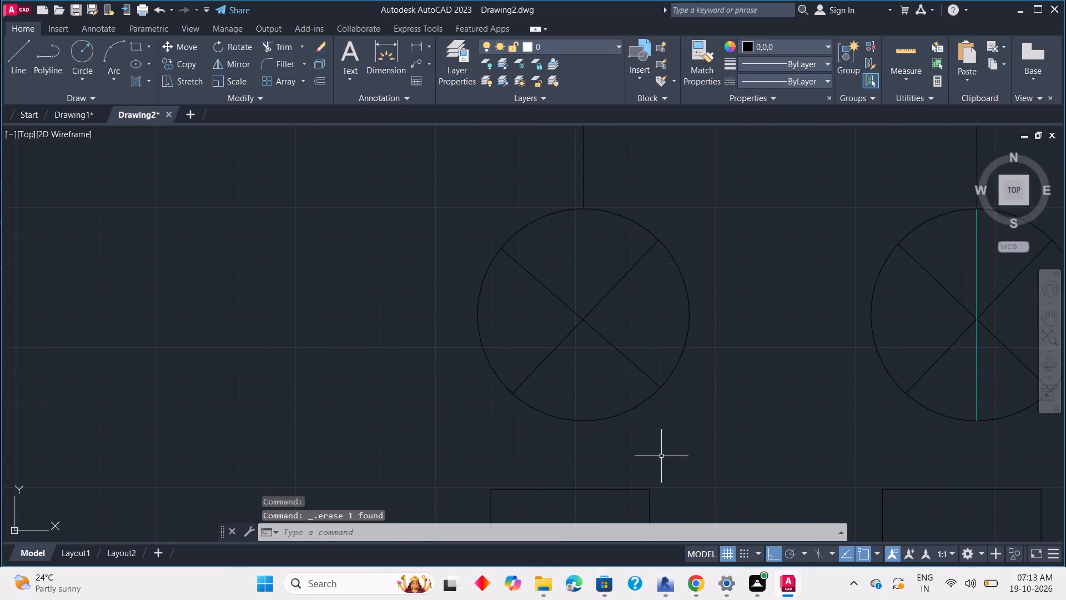
Draw a cyan vertical line about 3.79 units long from the left circle's top point to its bottom.
{"action": "type", "text": "l"}
{"action": "key", "text": "space"}
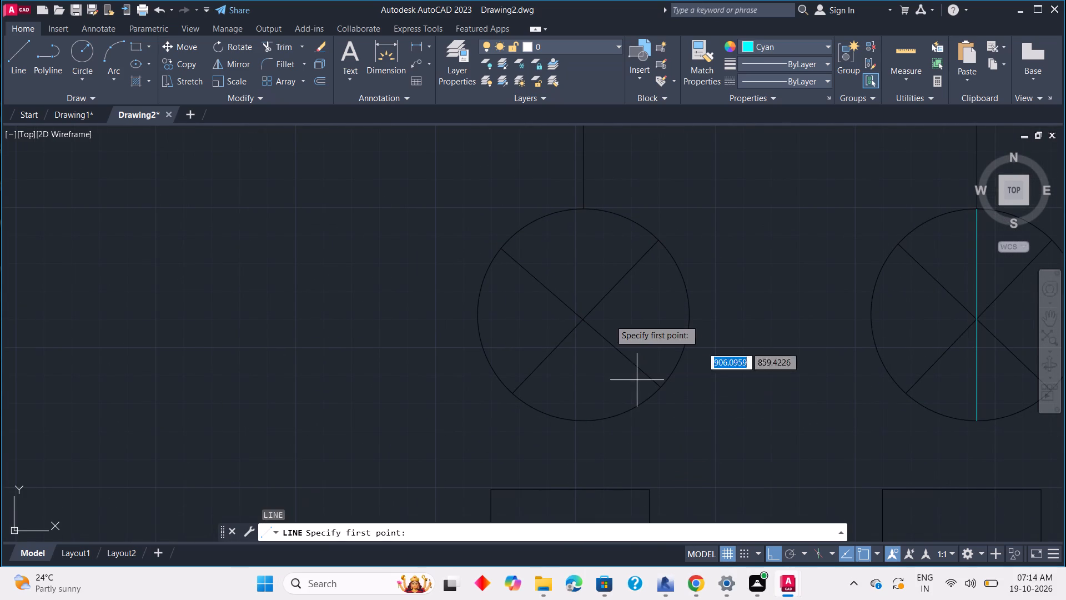
{"action": "left_click", "coordinate": [584, 207]}
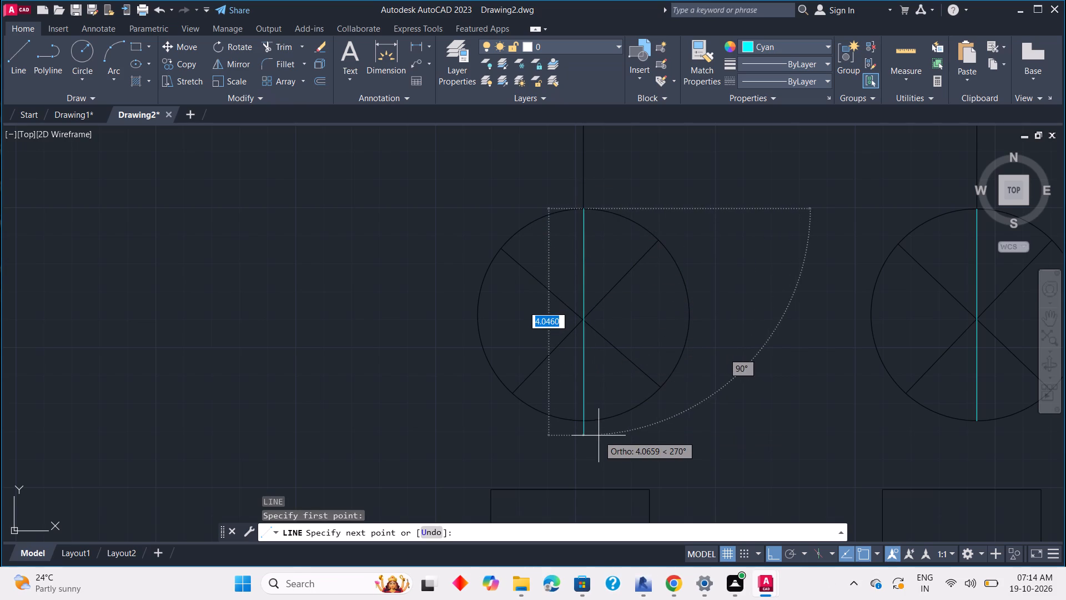
{"action": "scroll", "coordinate": [594, 432], "scroll_direction": "up", "scroll_amount": 2}
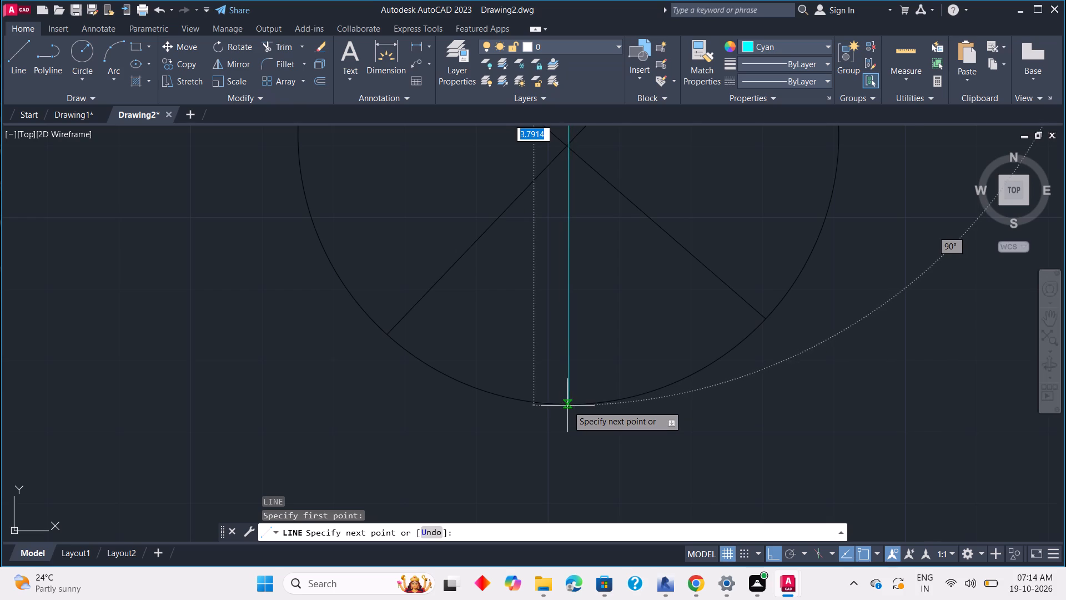
{"action": "left_click", "coordinate": [567, 406]}
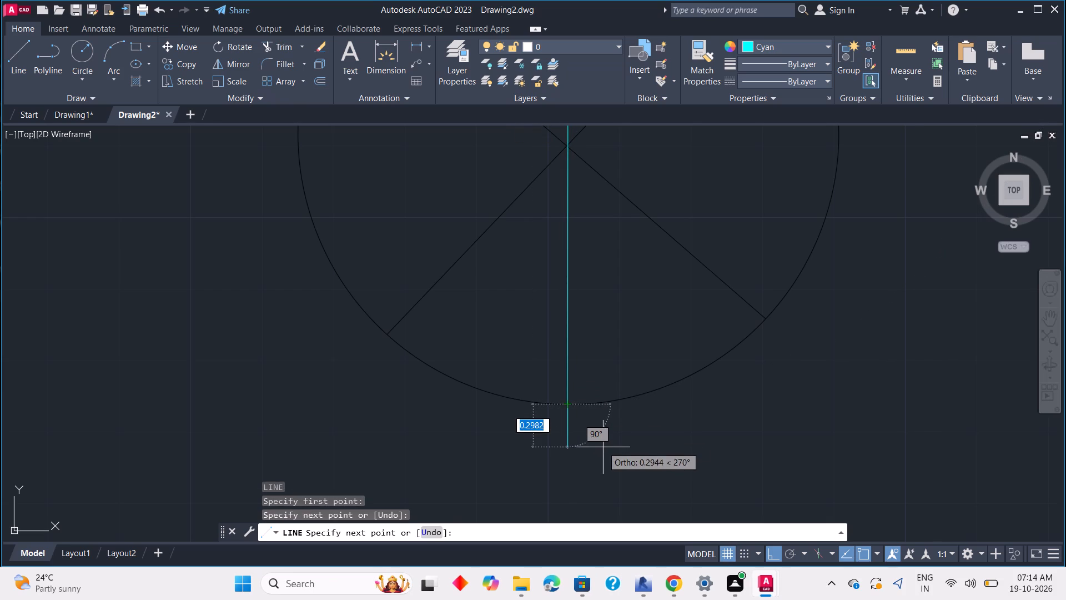
{"action": "key", "text": "Escape"}
Set the drawing colour to black (0,0,0) and draw a vertical line from the left circle's bottom point into its lower box.
{"action": "scroll", "coordinate": [605, 447], "scroll_direction": "down", "scroll_amount": 4}
{"action": "middle_click_drag", "start_coordinate": [637, 454], "coordinate": [639, 436]}
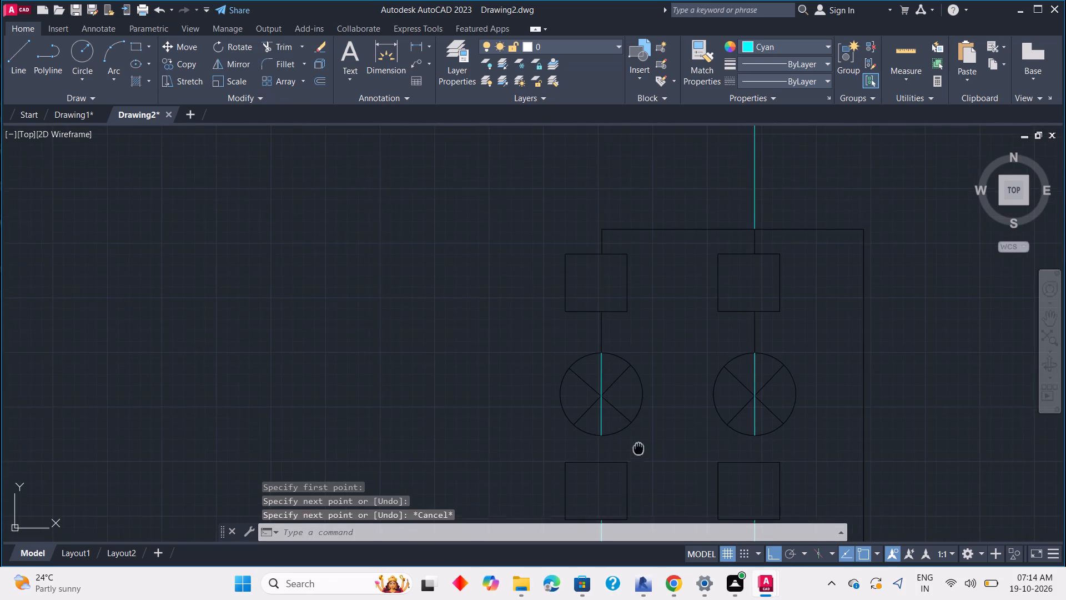
{"action": "middle_click_drag", "start_coordinate": [639, 436], "coordinate": [619, 374]}
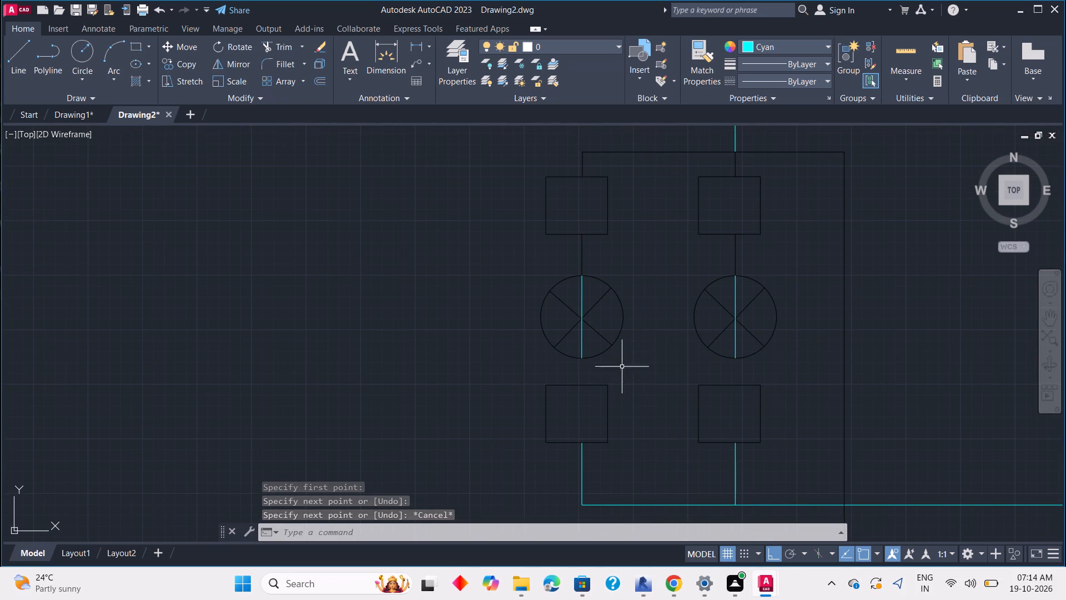
{"action": "left_click", "coordinate": [796, 47]}
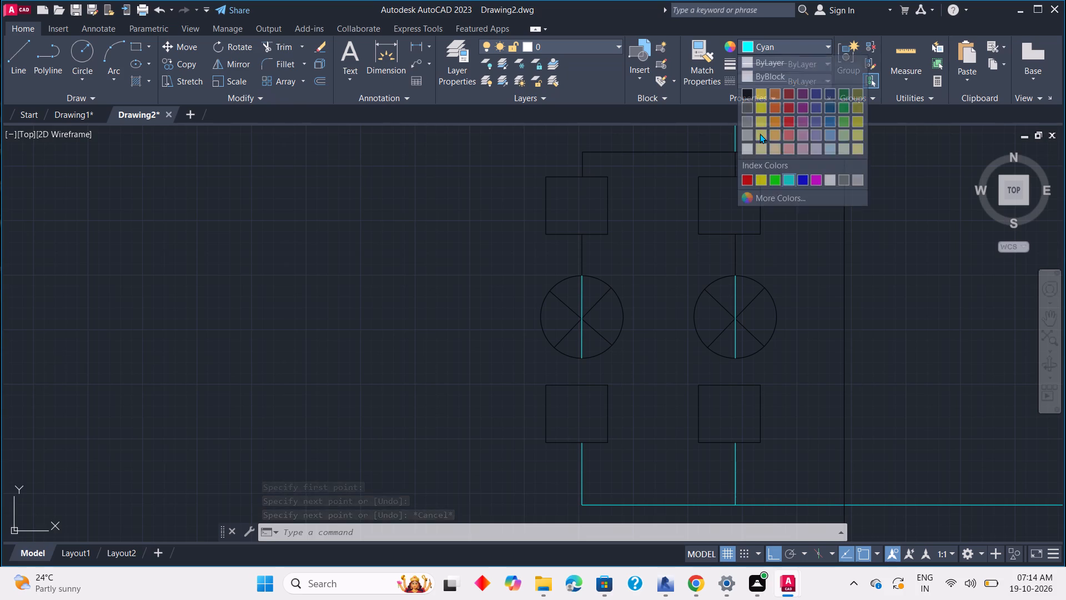
{"action": "left_click", "coordinate": [748, 94]}
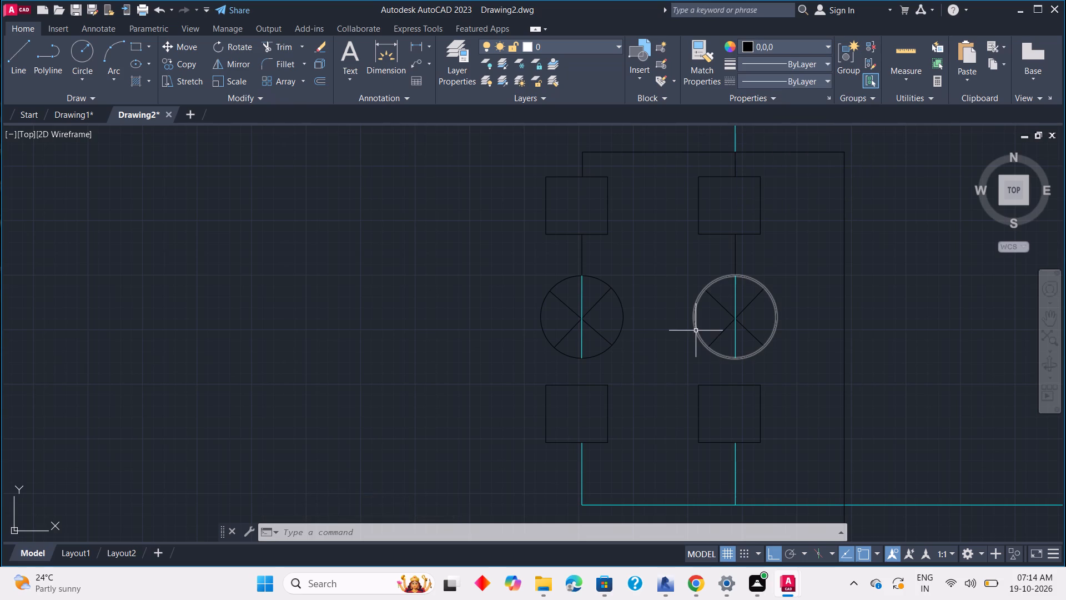
{"action": "type", "text": "l"}
{"action": "key", "text": "space"}
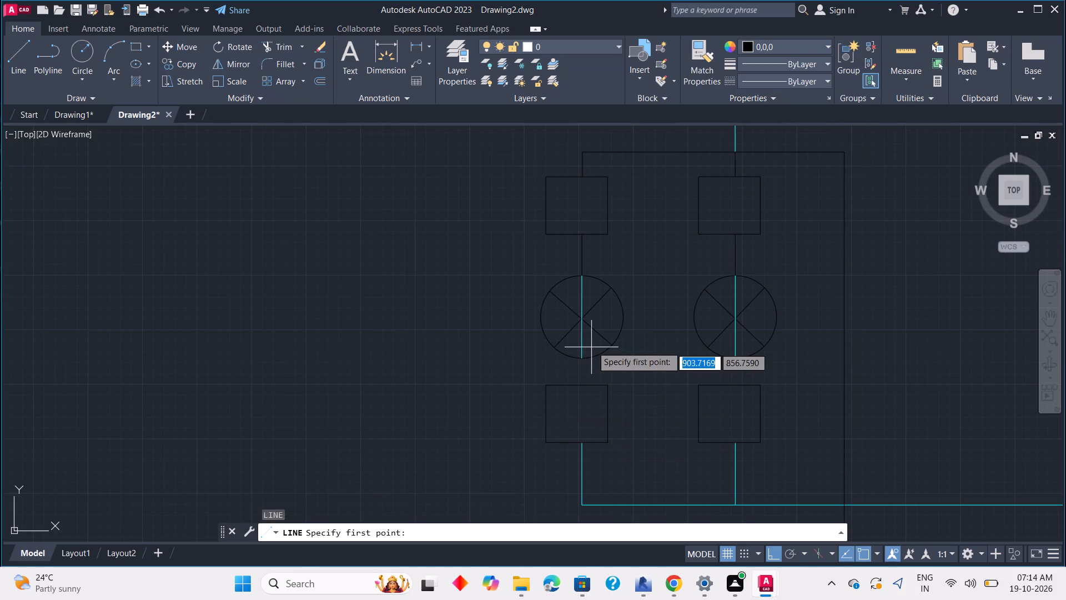
{"action": "left_click", "coordinate": [582, 361]}
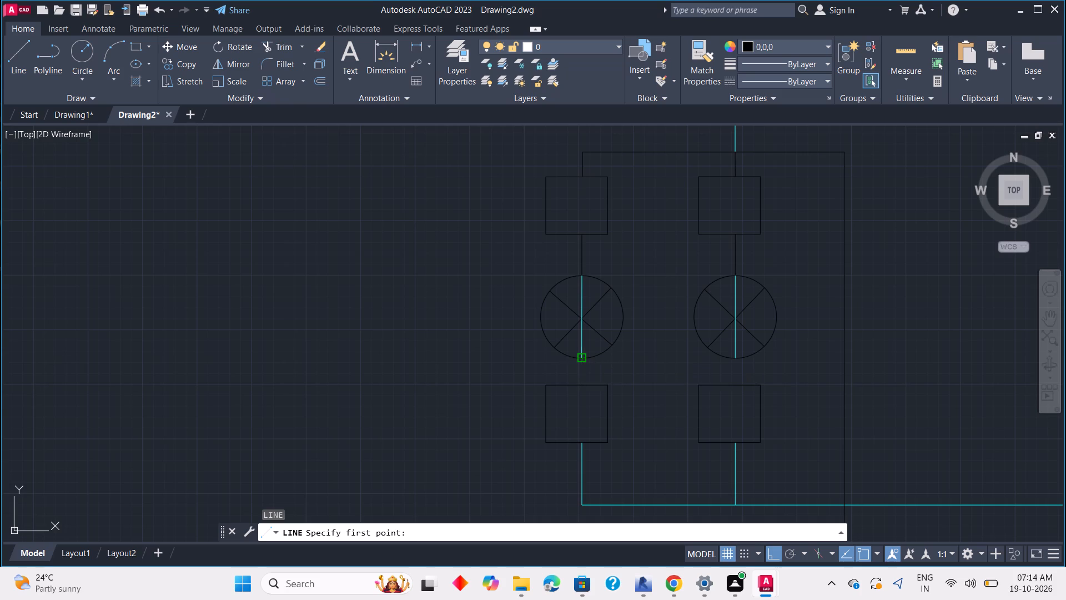
{"action": "middle_click_drag", "start_coordinate": [587, 389], "coordinate": [596, 361]}
{"action": "scroll", "coordinate": [596, 361], "scroll_direction": "up", "scroll_amount": 1}
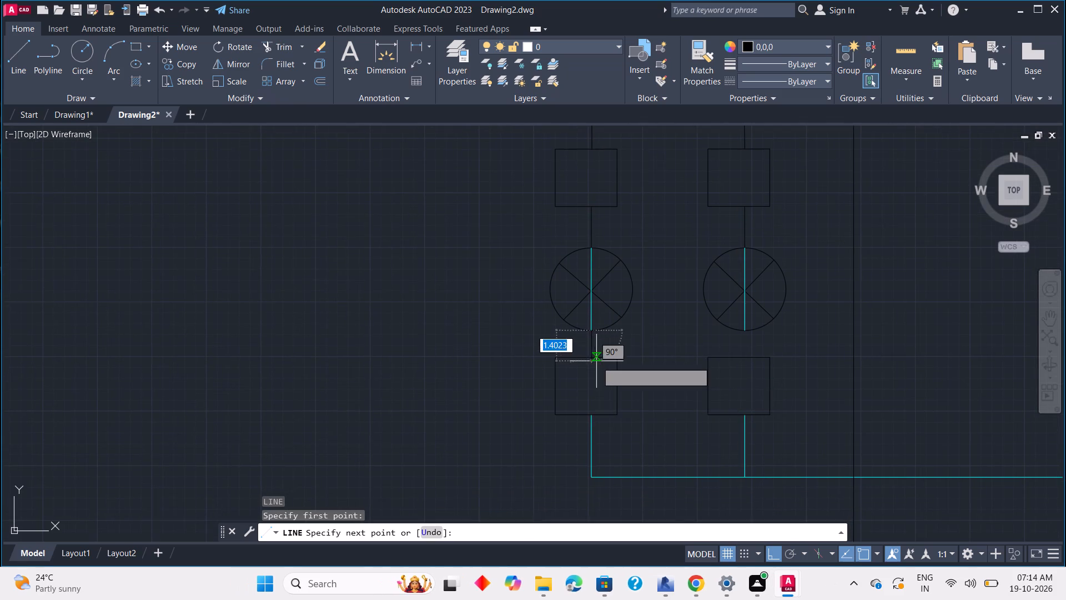
{"action": "scroll", "coordinate": [596, 361], "scroll_direction": "up", "scroll_amount": 1}
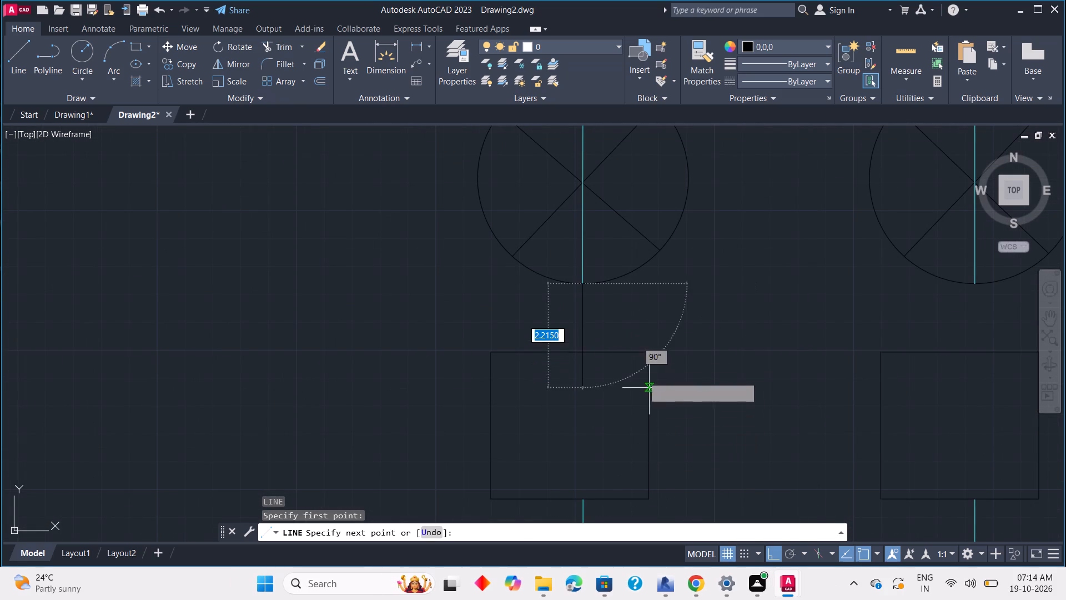
{"action": "left_click", "coordinate": [614, 373]}
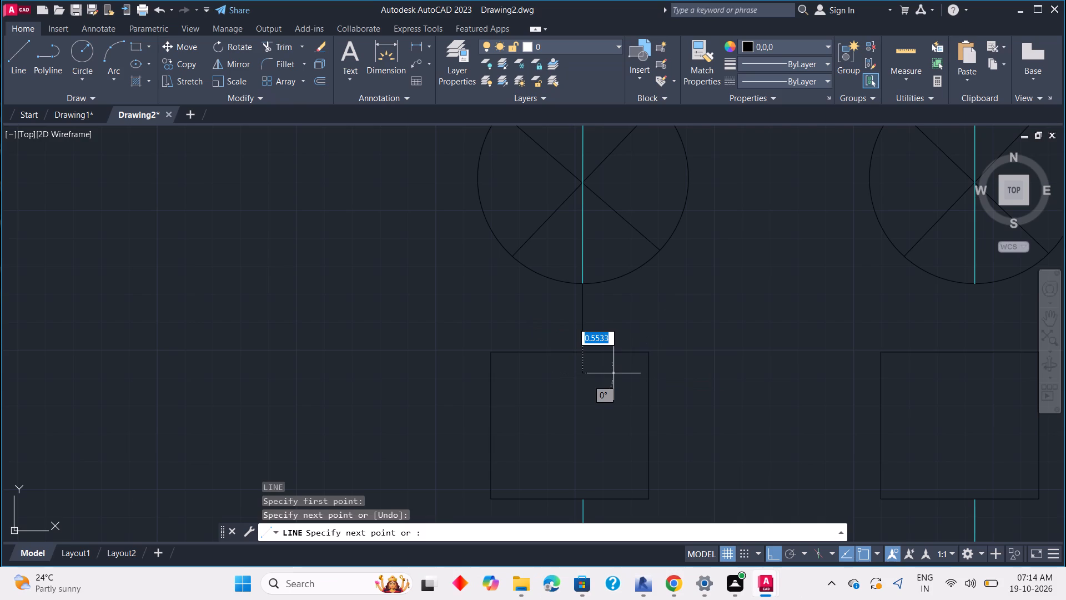
{"action": "key", "text": "Escape"}
Draw a black vertical line from the right circle's bottom point down to just inside its lower box.
{"action": "scroll", "coordinate": [816, 446], "scroll_direction": "down", "scroll_amount": 4}
{"action": "middle_click_drag", "start_coordinate": [836, 430], "coordinate": [706, 414]}
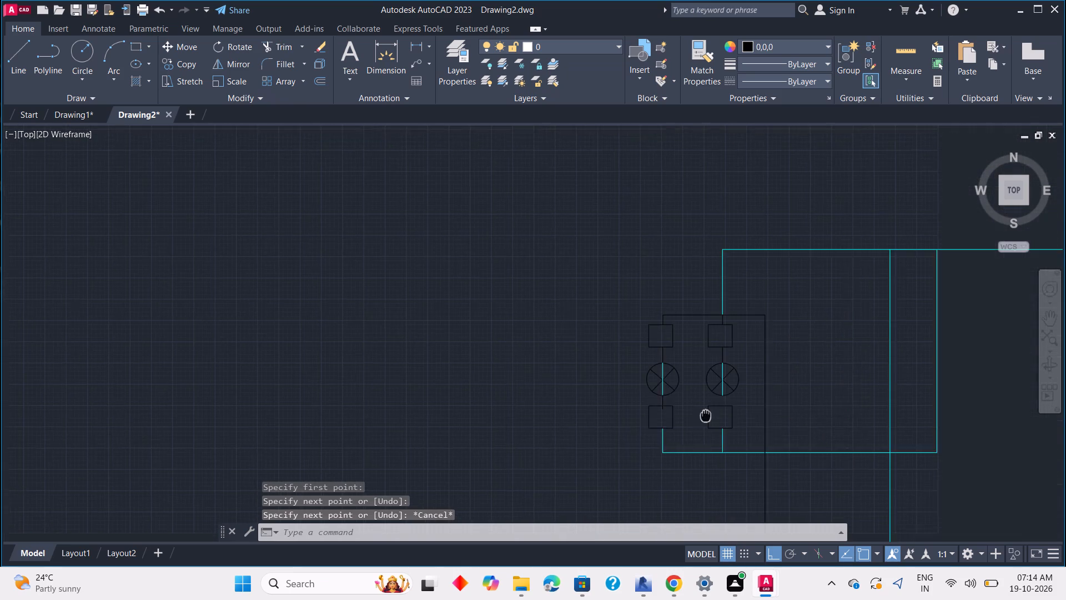
{"action": "middle_click_drag", "start_coordinate": [706, 414], "coordinate": [676, 410]}
{"action": "scroll", "coordinate": [696, 406], "scroll_direction": "up", "scroll_amount": 3}
{"action": "type", "text": "l"}
{"action": "key", "text": "space"}
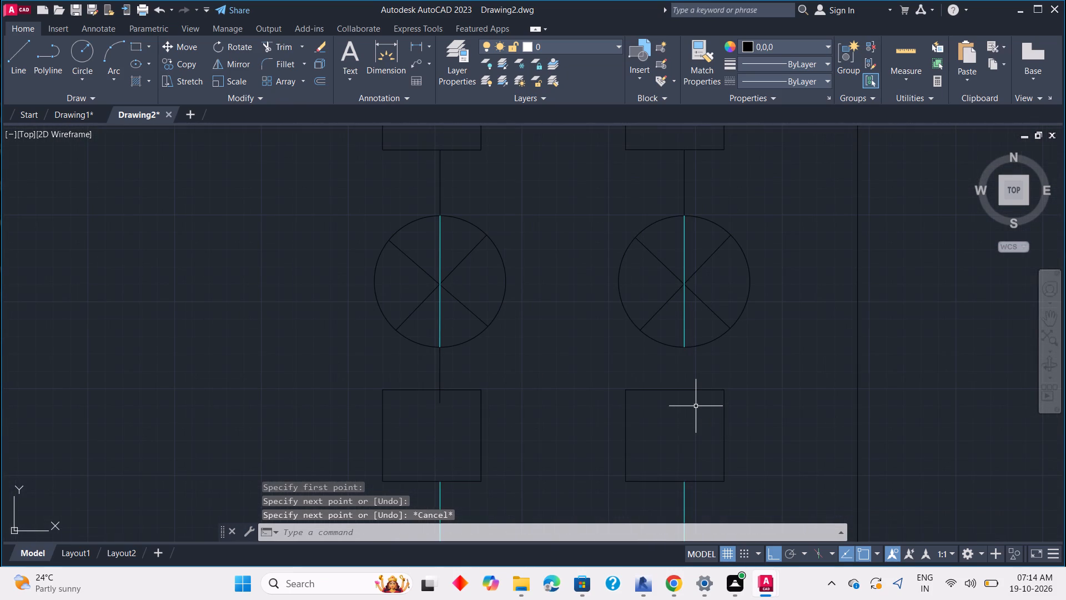
{"action": "left_click", "coordinate": [684, 345]}
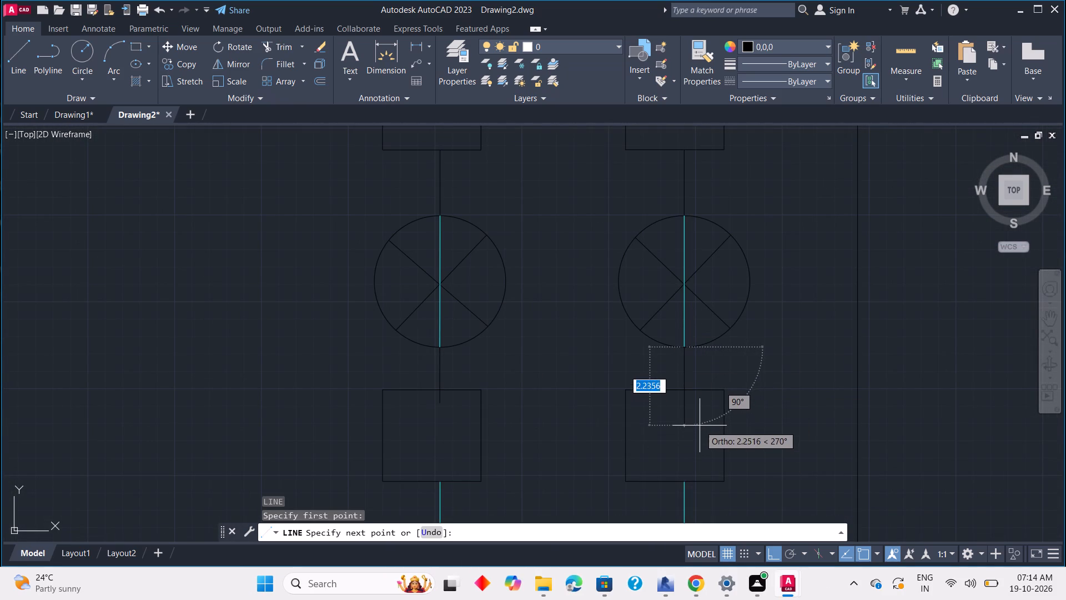
{"action": "left_click", "coordinate": [698, 418]}
{"action": "key", "text": "Escape"}
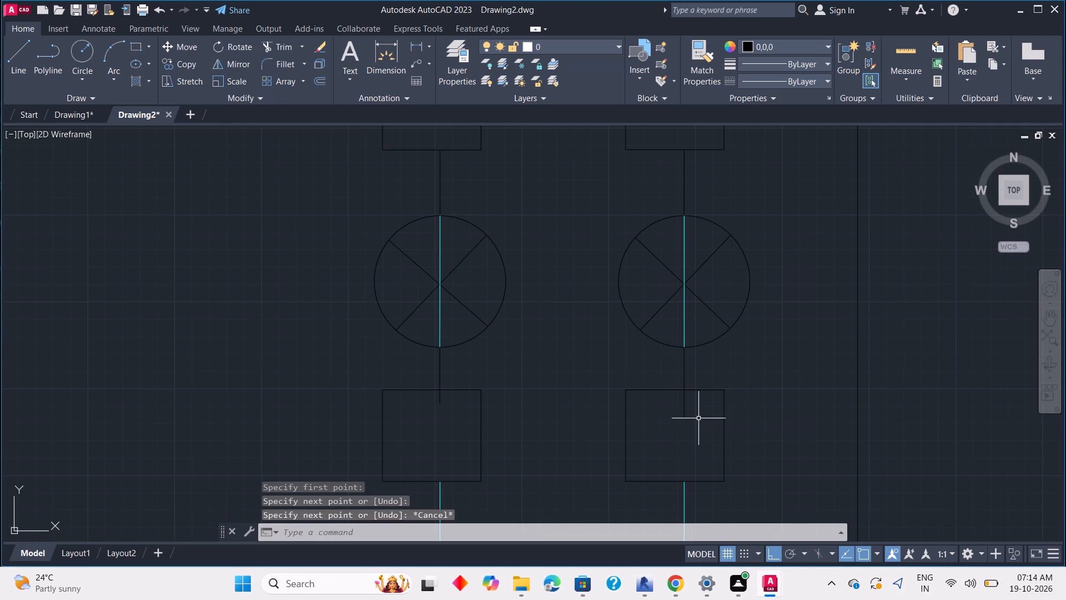
Trim the ends of both new black connector lines that extend inside the two lower boxes.
{"action": "type", "text": "tr"}
{"action": "key", "text": "space"}
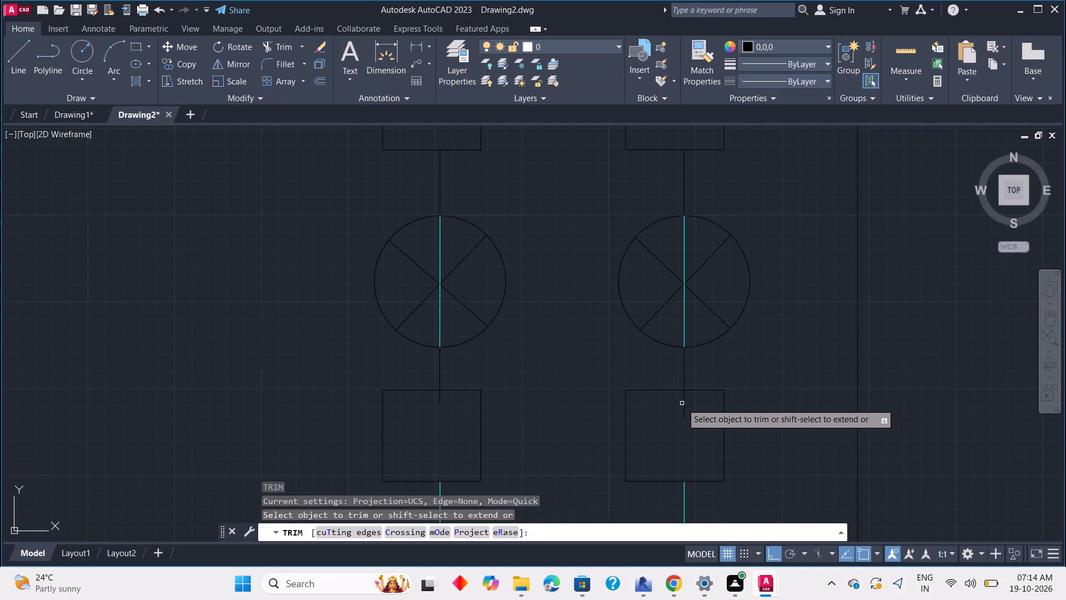
{"action": "left_click", "coordinate": [682, 403]}
{"action": "left_click", "coordinate": [688, 407]}
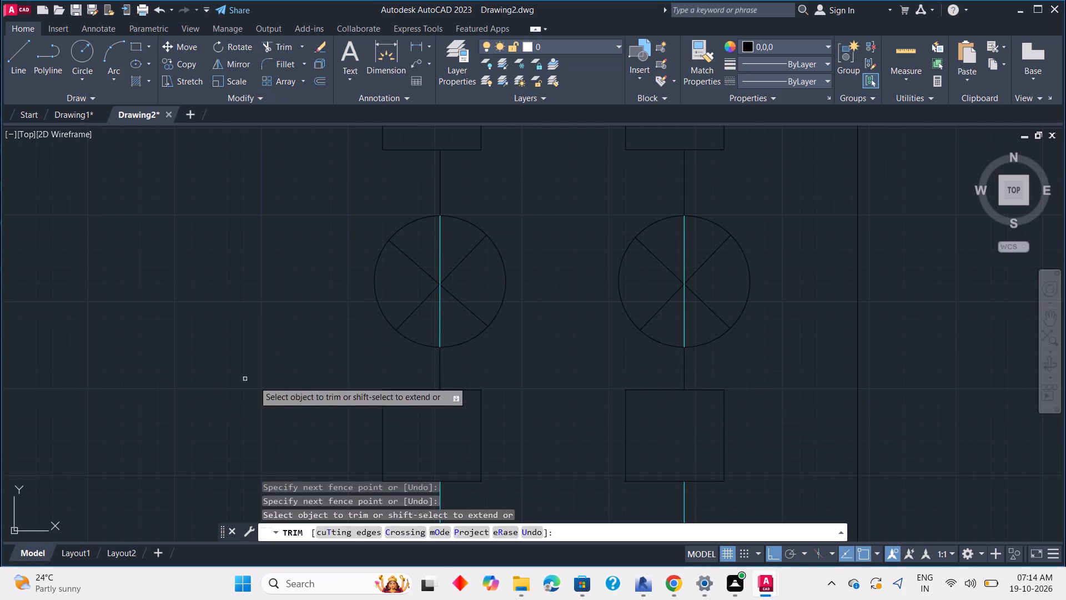
{"action": "left_click", "coordinate": [439, 398]}
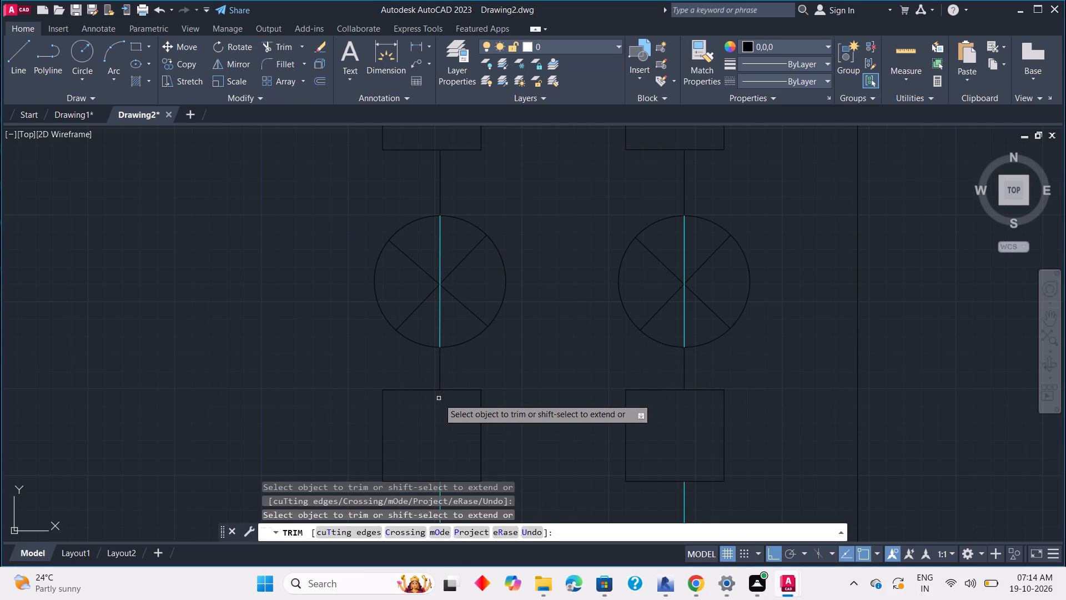
{"action": "key", "text": "Escape"}
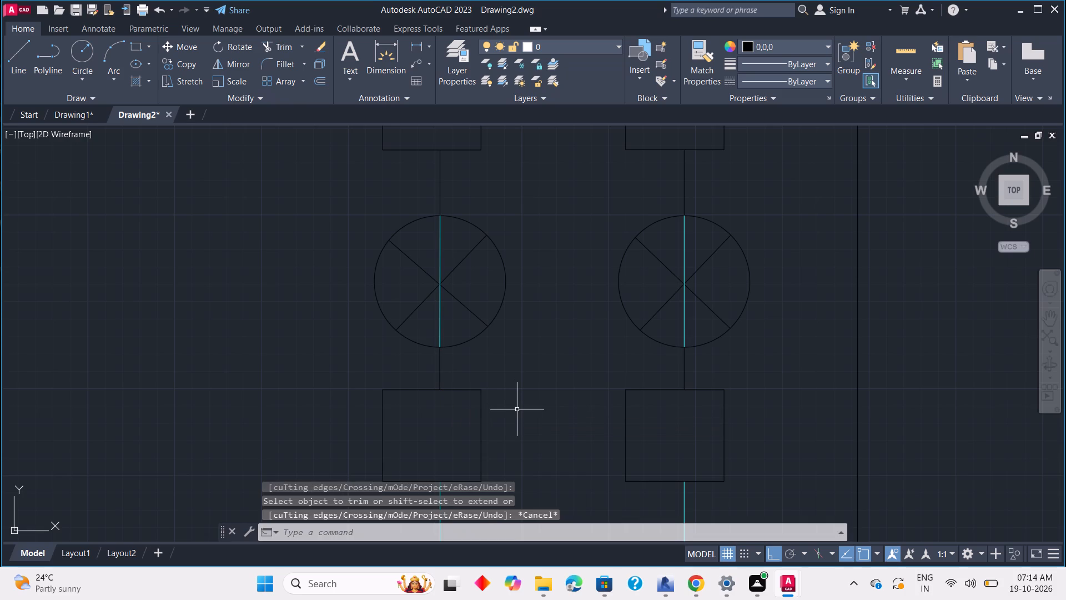
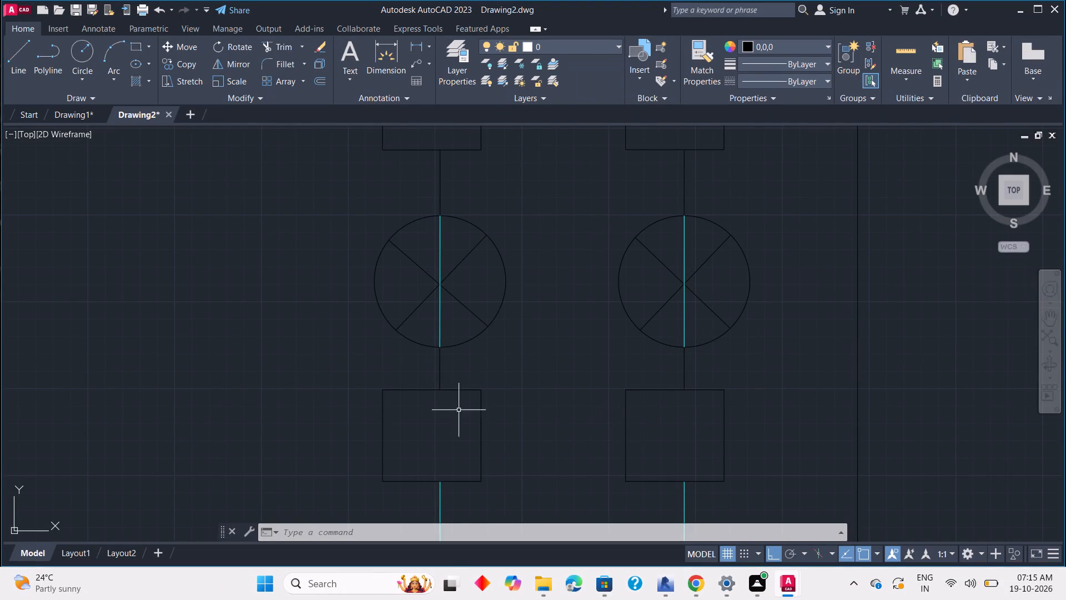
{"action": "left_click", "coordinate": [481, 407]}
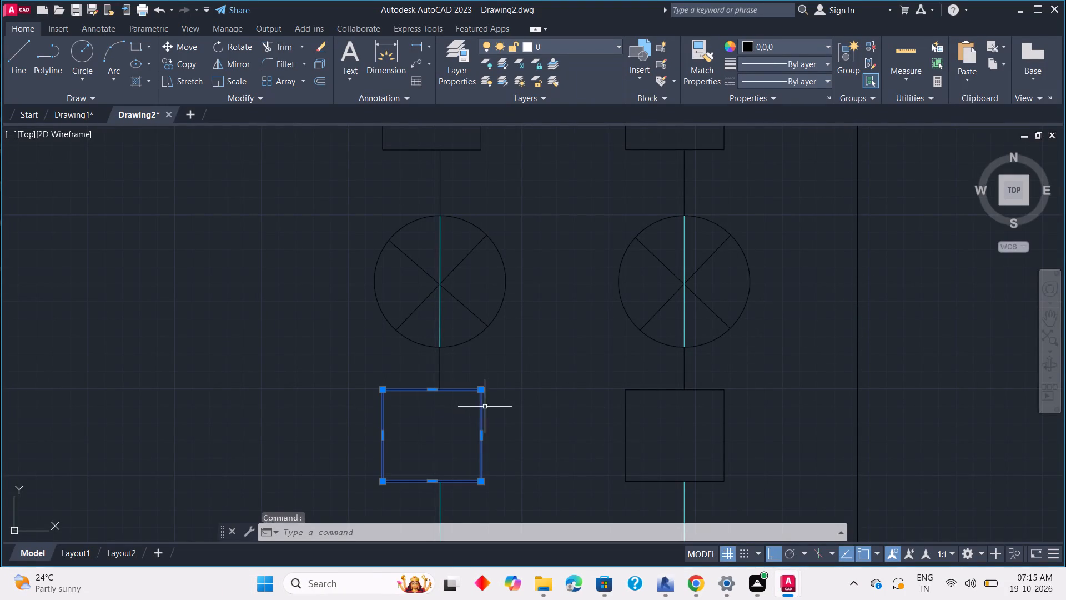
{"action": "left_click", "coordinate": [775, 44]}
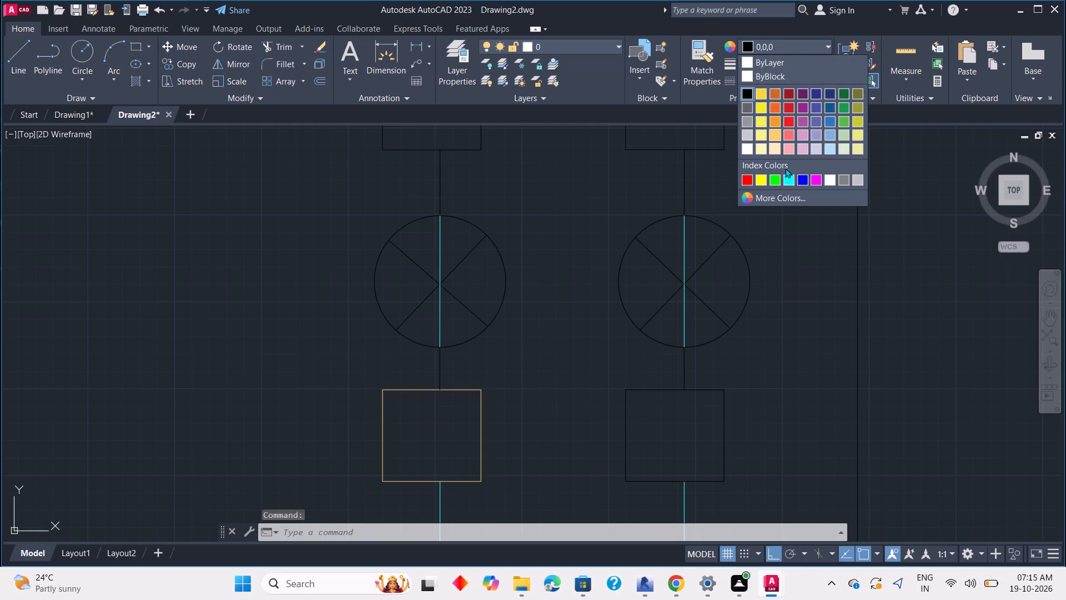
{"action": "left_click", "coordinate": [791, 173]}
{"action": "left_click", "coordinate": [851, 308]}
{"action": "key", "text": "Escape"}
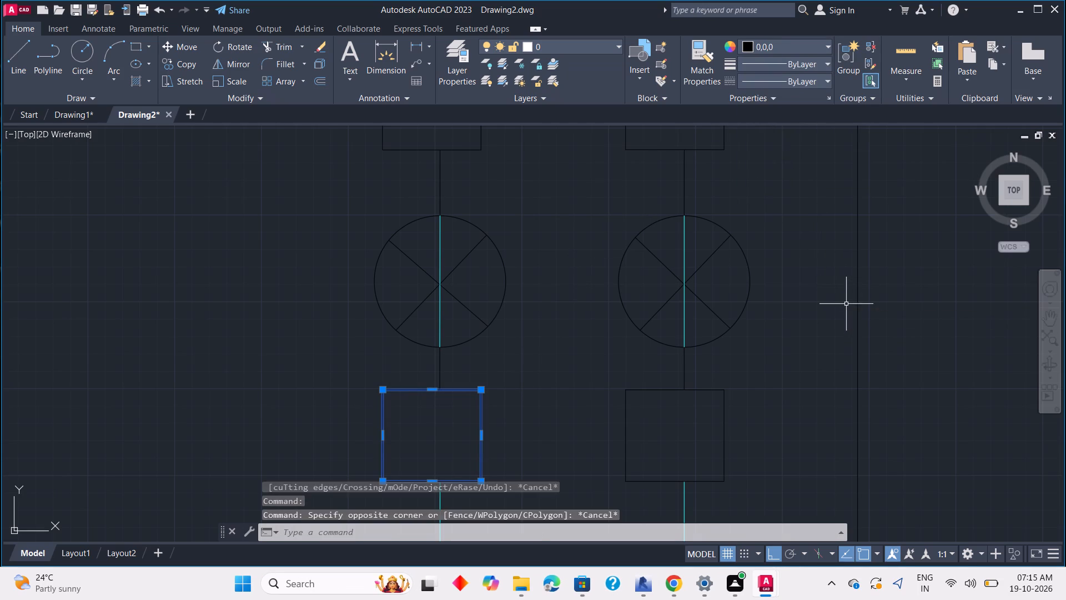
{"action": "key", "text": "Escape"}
Change the colour of the two boxes below the crossed circles to cyan.
{"action": "left_click", "coordinate": [482, 402]}
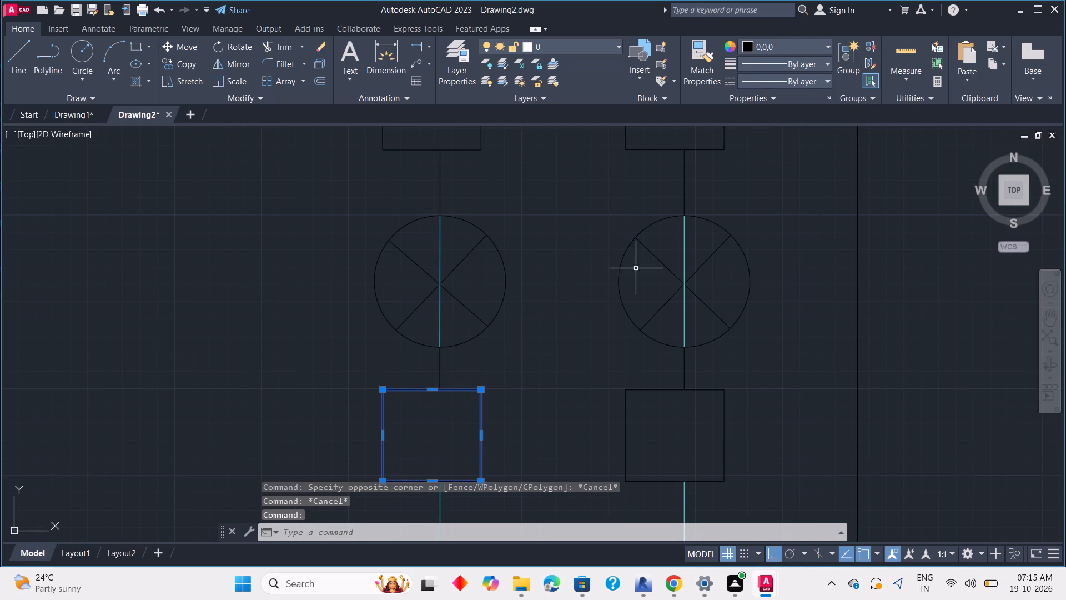
{"action": "left_click", "coordinate": [804, 45]}
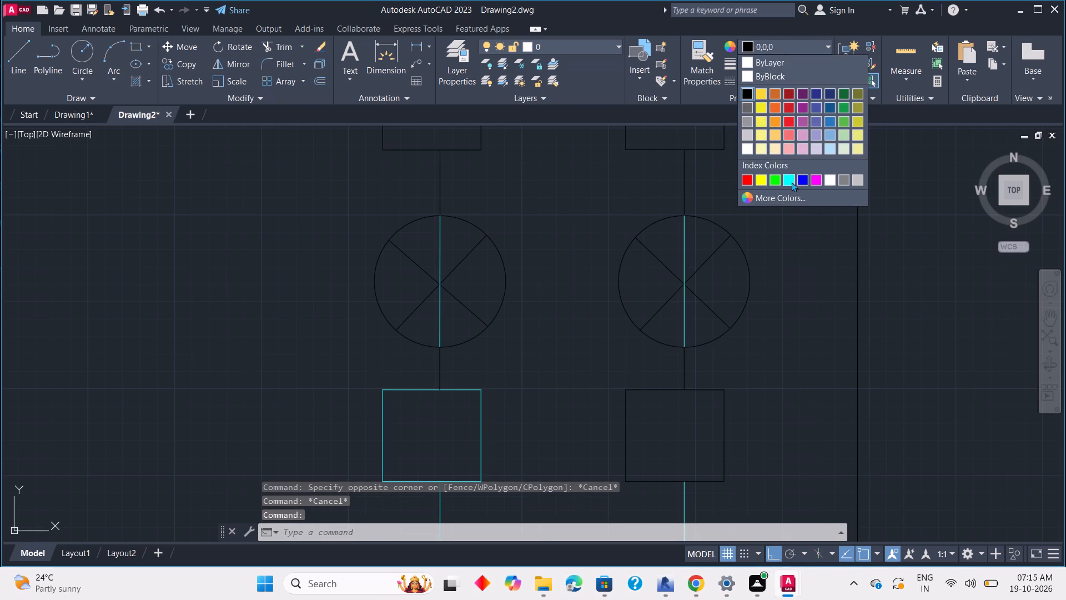
{"action": "left_click", "coordinate": [791, 182]}
{"action": "key", "text": "Escape"}
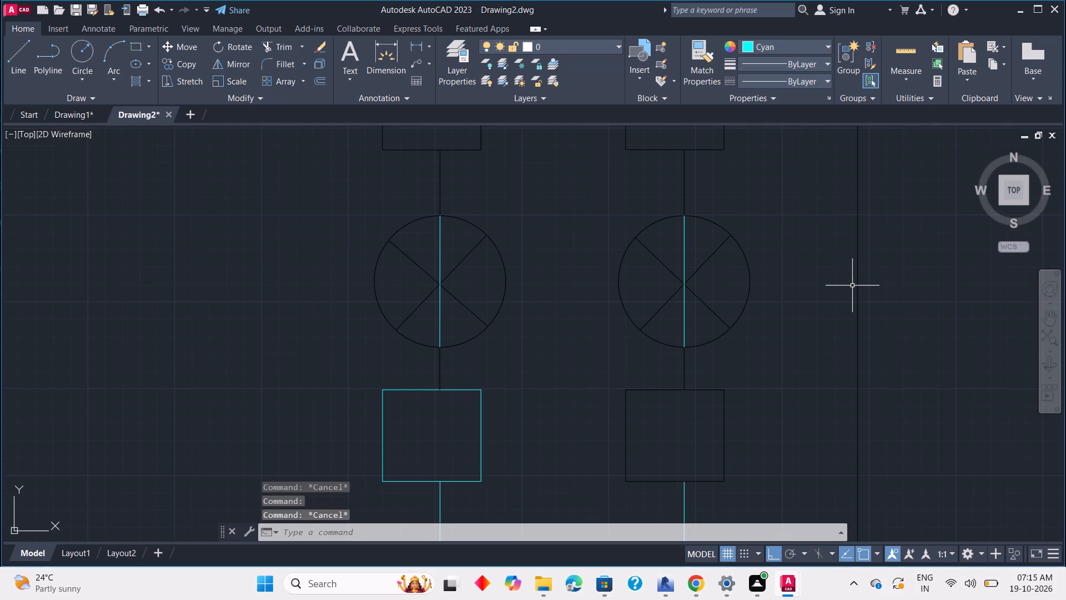
{"action": "left_click", "coordinate": [726, 429]}
{"action": "left_click", "coordinate": [788, 43]}
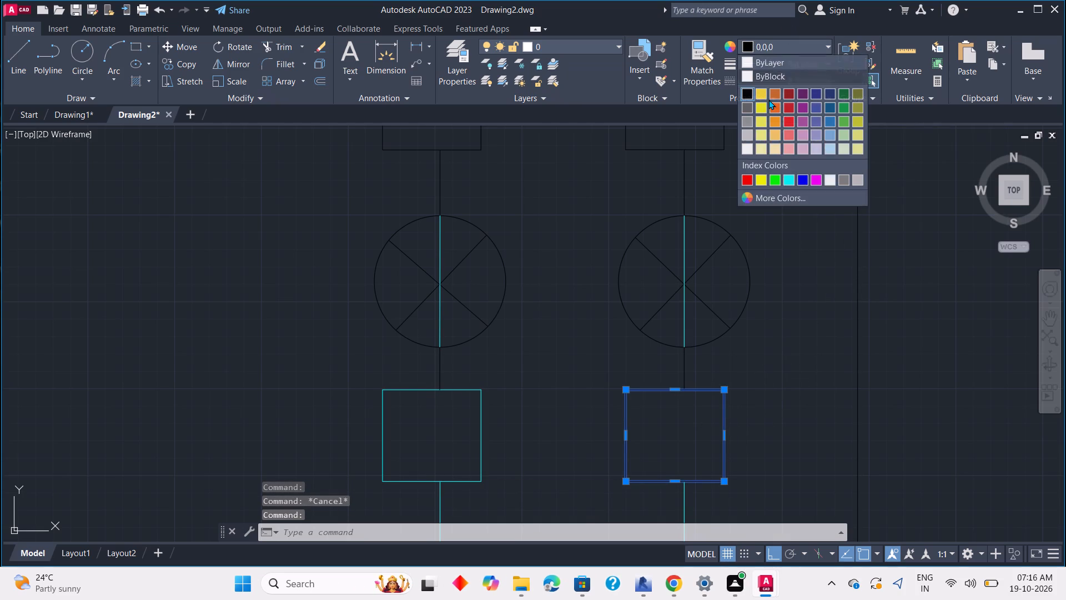
{"action": "left_click", "coordinate": [786, 179]}
{"action": "key", "text": "Escape"}
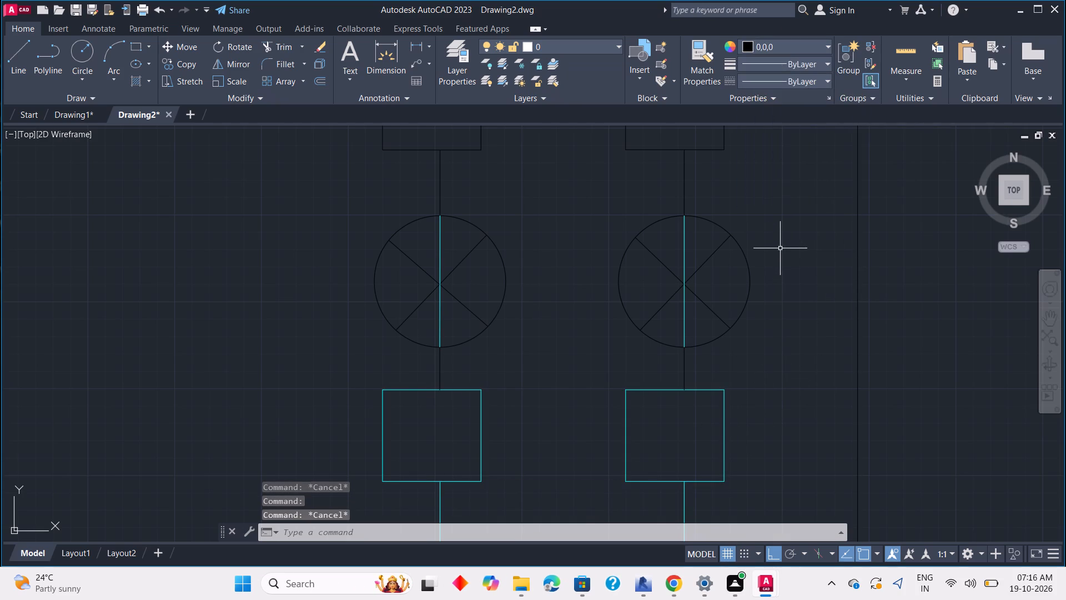
Copy the black box above the right crossed circle, with Ortho off, so its left edge meets the free end of the top cyan line.
{"action": "scroll", "coordinate": [780, 248], "scroll_direction": "down", "scroll_amount": 4}
{"action": "middle_click", "coordinate": [799, 268]}
{"action": "scroll", "coordinate": [809, 252], "scroll_direction": "up", "scroll_amount": 1}
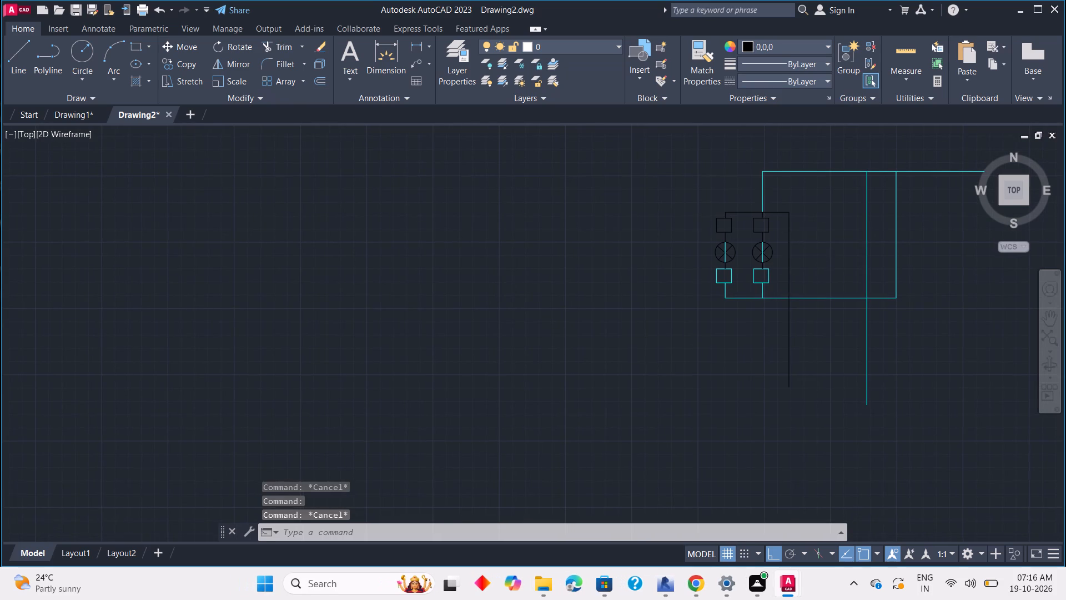
{"action": "scroll", "coordinate": [807, 249], "scroll_direction": "up", "scroll_amount": 2}
{"action": "scroll", "coordinate": [806, 249], "scroll_direction": "down", "scroll_amount": 2}
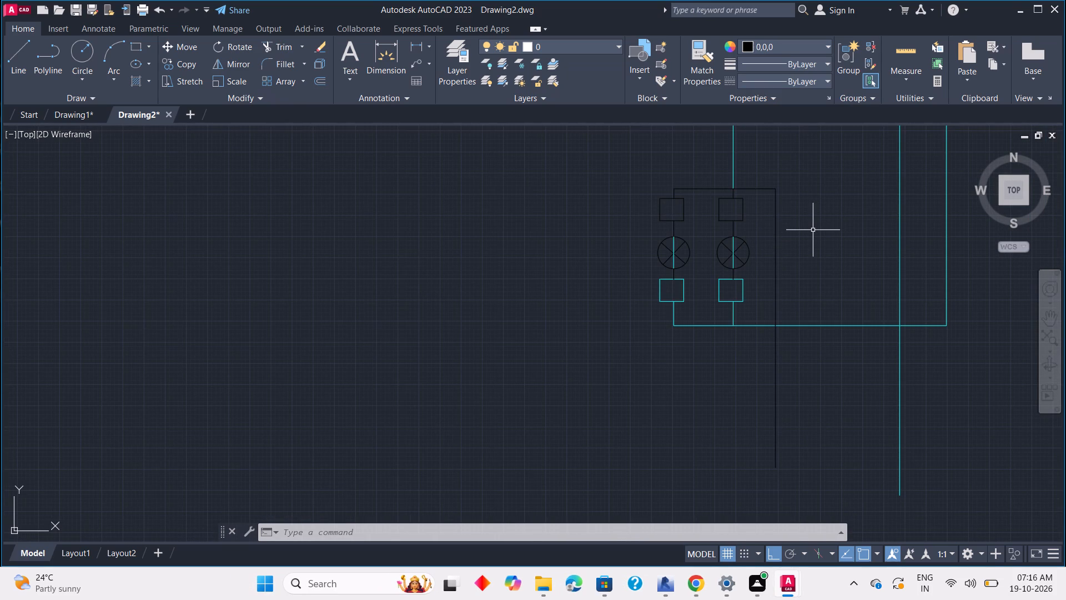
{"action": "scroll", "coordinate": [812, 230], "scroll_direction": "down", "scroll_amount": 1}
{"action": "middle_click_drag", "start_coordinate": [814, 232], "coordinate": [765, 221]}
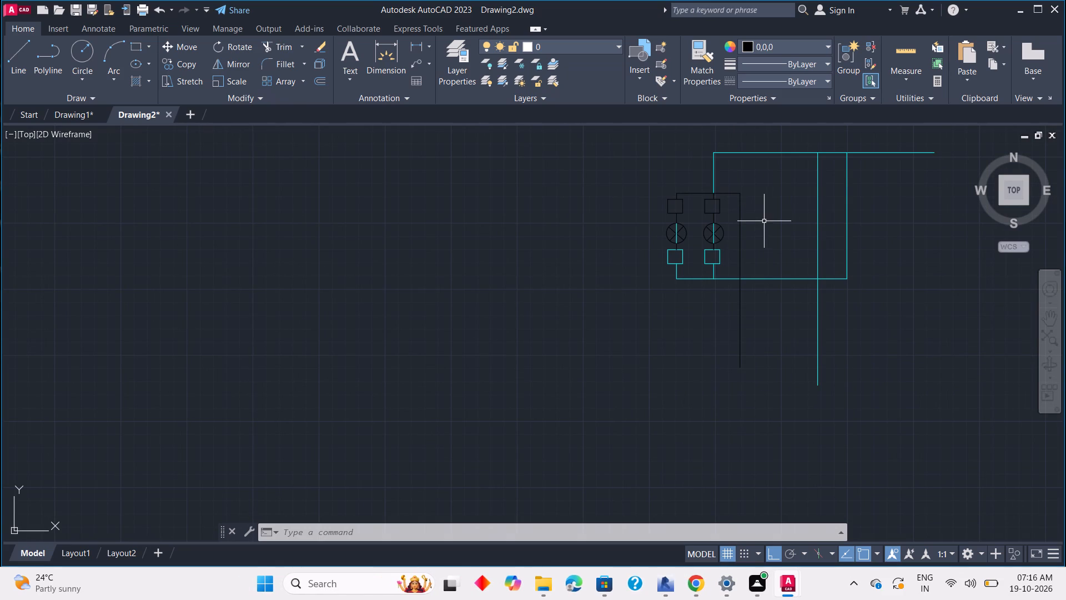
{"action": "middle_click_drag", "start_coordinate": [763, 220], "coordinate": [731, 261]}
{"action": "scroll", "coordinate": [658, 241], "scroll_direction": "up", "scroll_amount": 4}
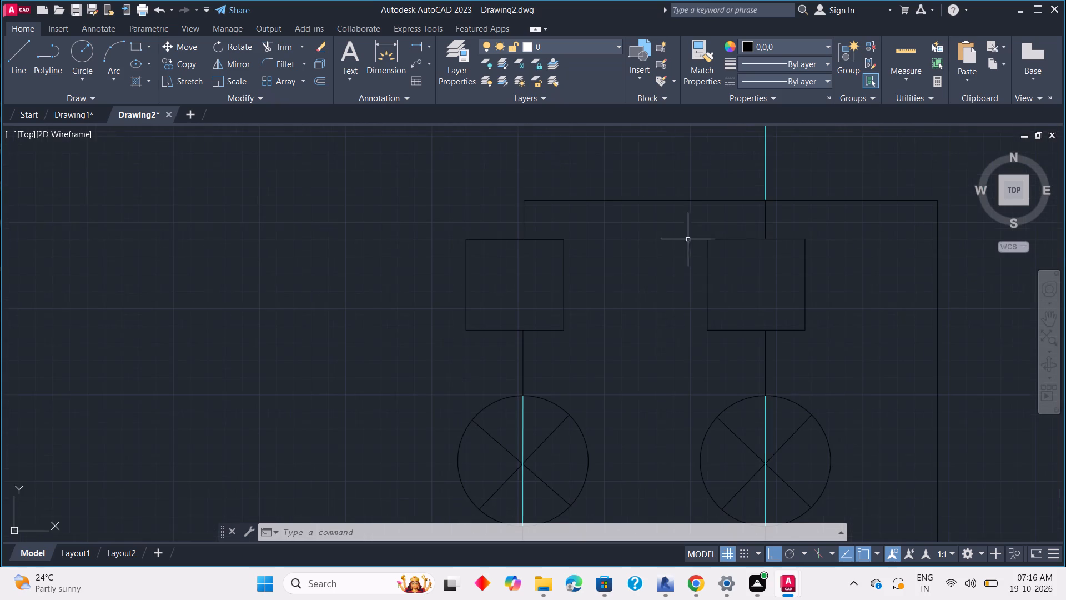
{"action": "left_click", "coordinate": [707, 241]}
{"action": "right_click", "coordinate": [721, 268]}
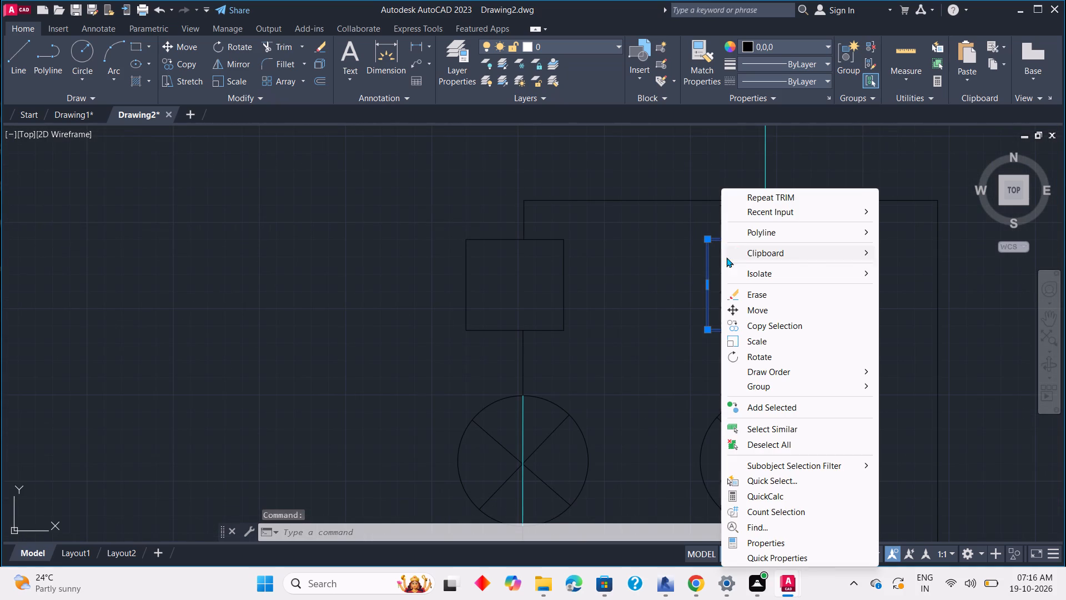
{"action": "left_click", "coordinate": [757, 323]}
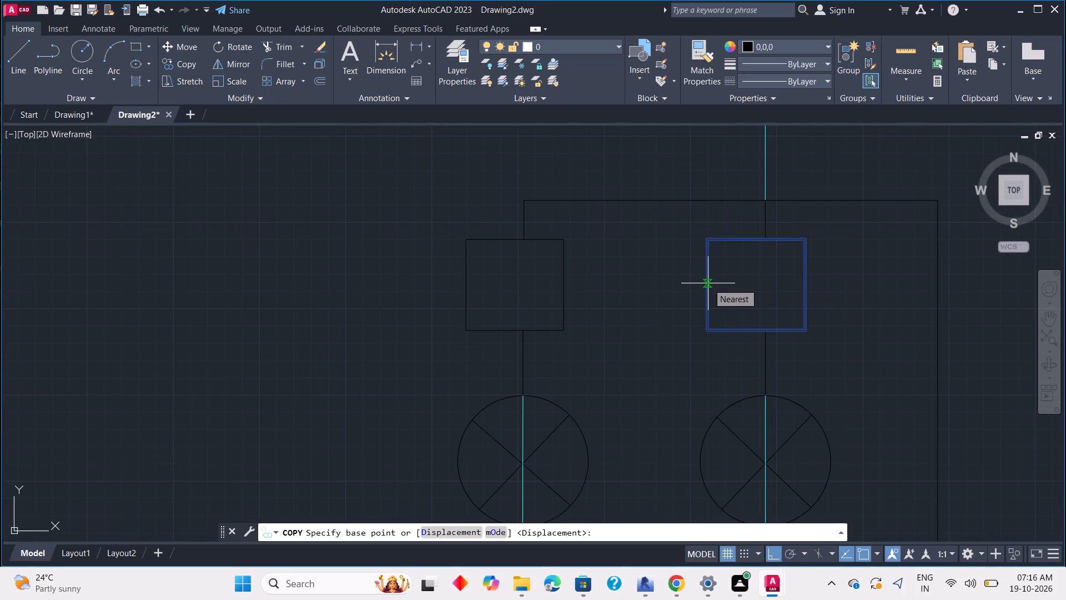
{"action": "left_click", "coordinate": [708, 282]}
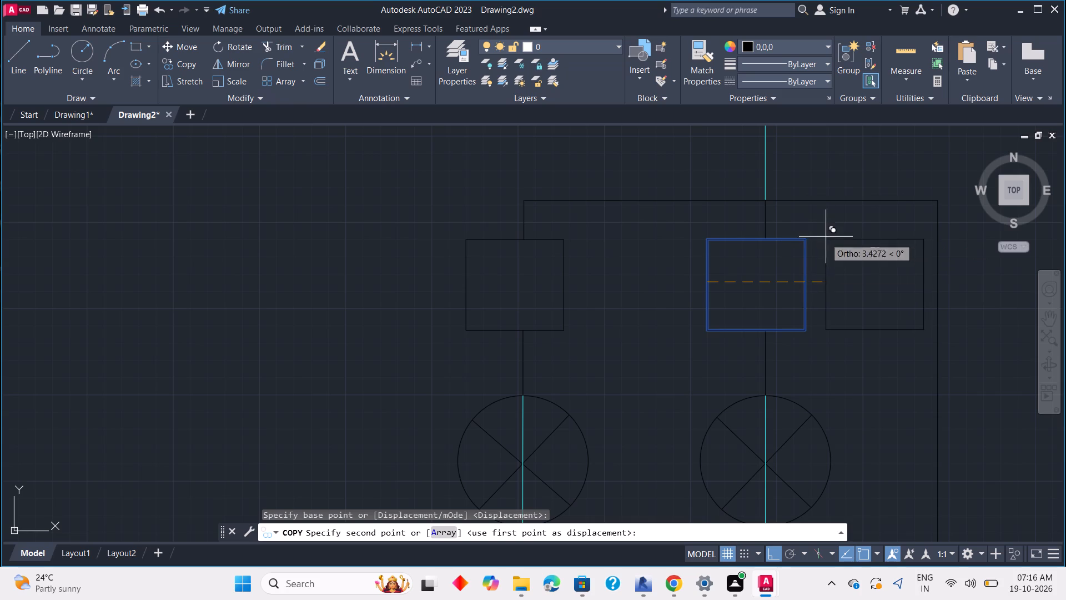
{"action": "left_click", "coordinate": [776, 558]}
{"action": "scroll", "coordinate": [946, 370], "scroll_direction": "down", "scroll_amount": 3}
{"action": "middle_click_drag", "start_coordinate": [946, 359], "coordinate": [787, 376]}
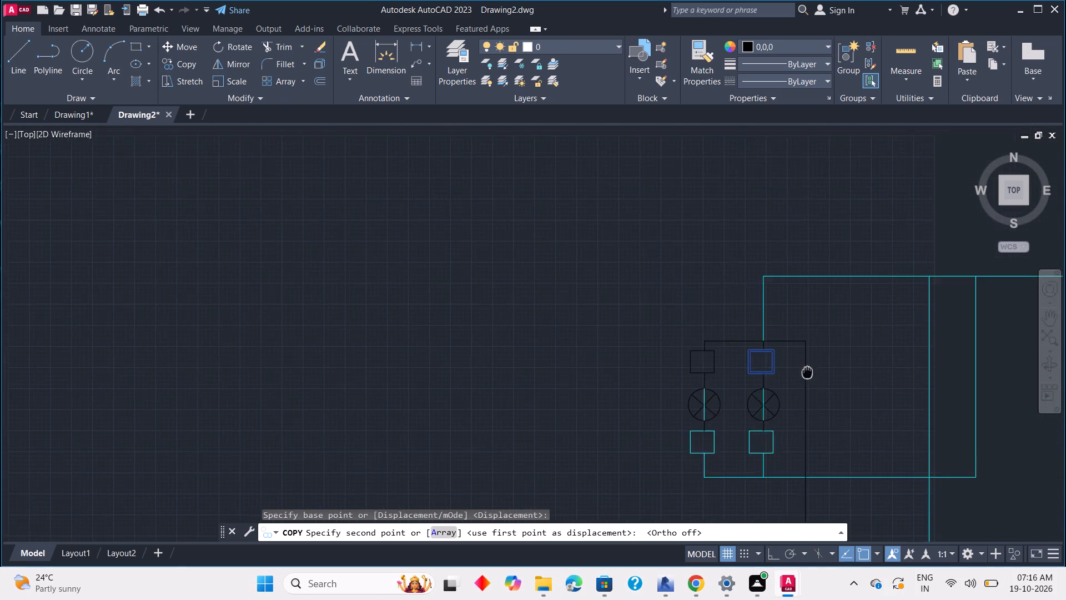
{"action": "middle_click_drag", "start_coordinate": [787, 376], "coordinate": [460, 424]}
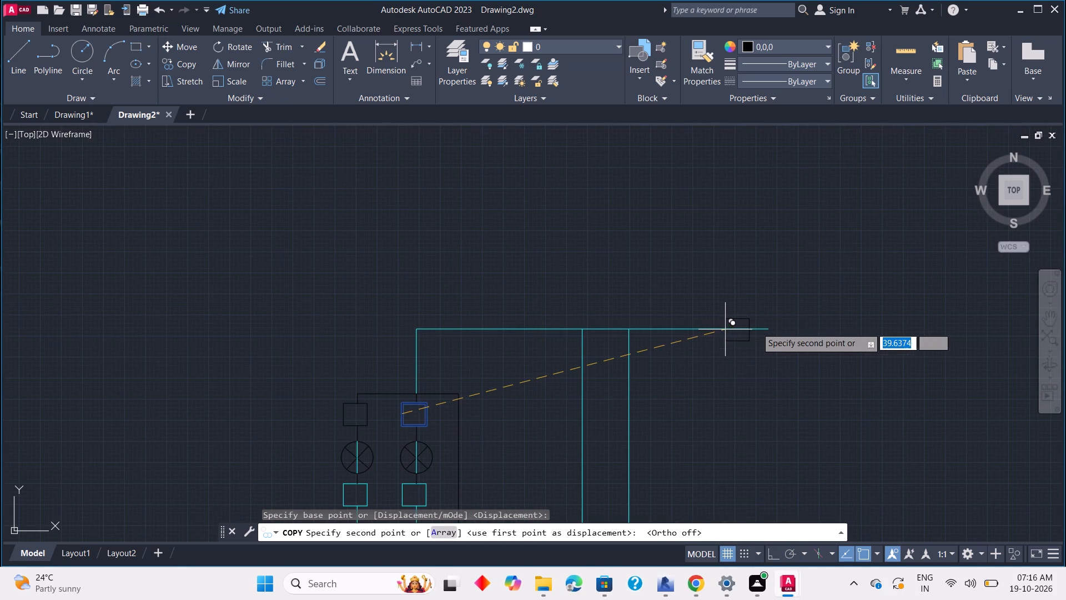
{"action": "scroll", "coordinate": [767, 331], "scroll_direction": "up", "scroll_amount": 3}
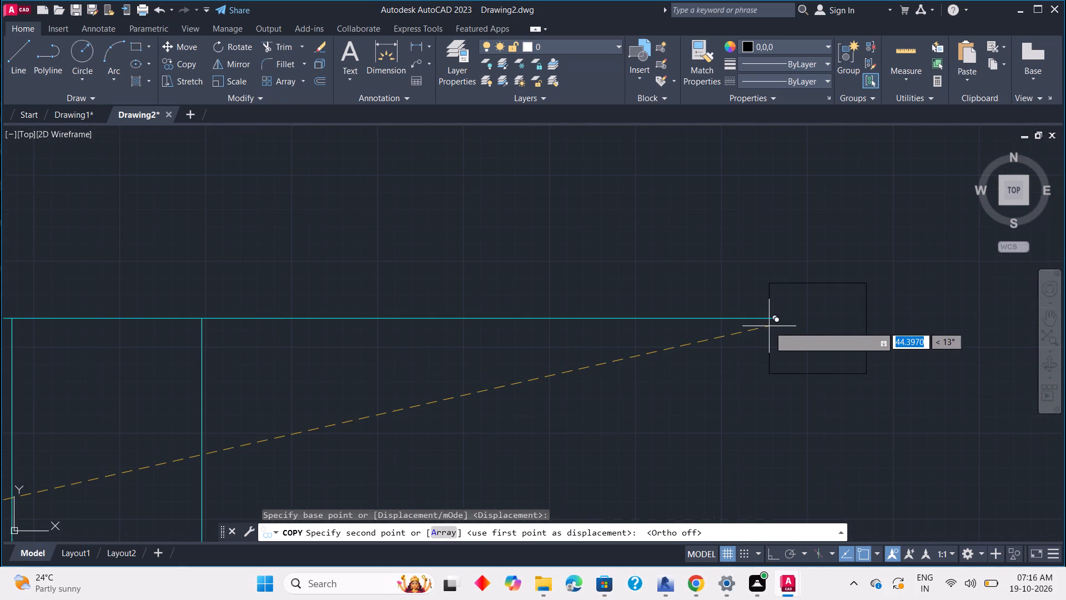
{"action": "left_click", "coordinate": [775, 317]}
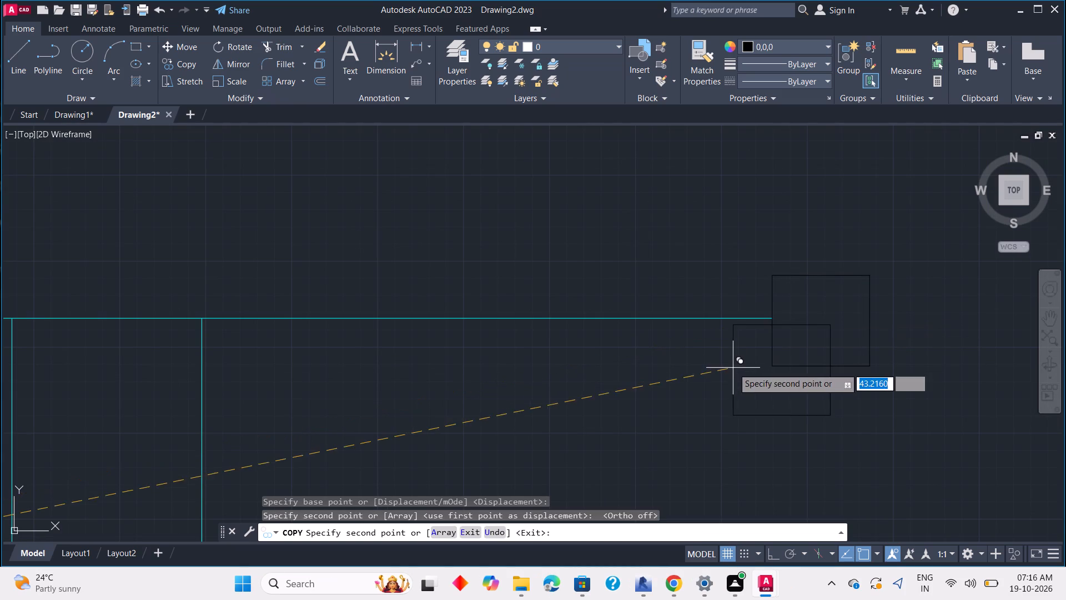
{"action": "key", "text": "Escape"}
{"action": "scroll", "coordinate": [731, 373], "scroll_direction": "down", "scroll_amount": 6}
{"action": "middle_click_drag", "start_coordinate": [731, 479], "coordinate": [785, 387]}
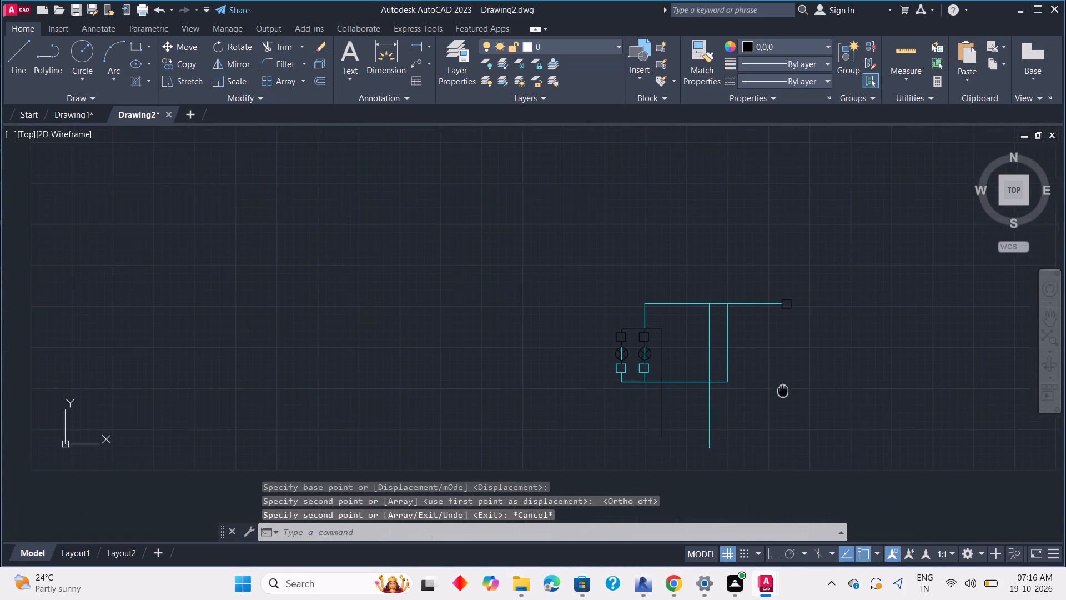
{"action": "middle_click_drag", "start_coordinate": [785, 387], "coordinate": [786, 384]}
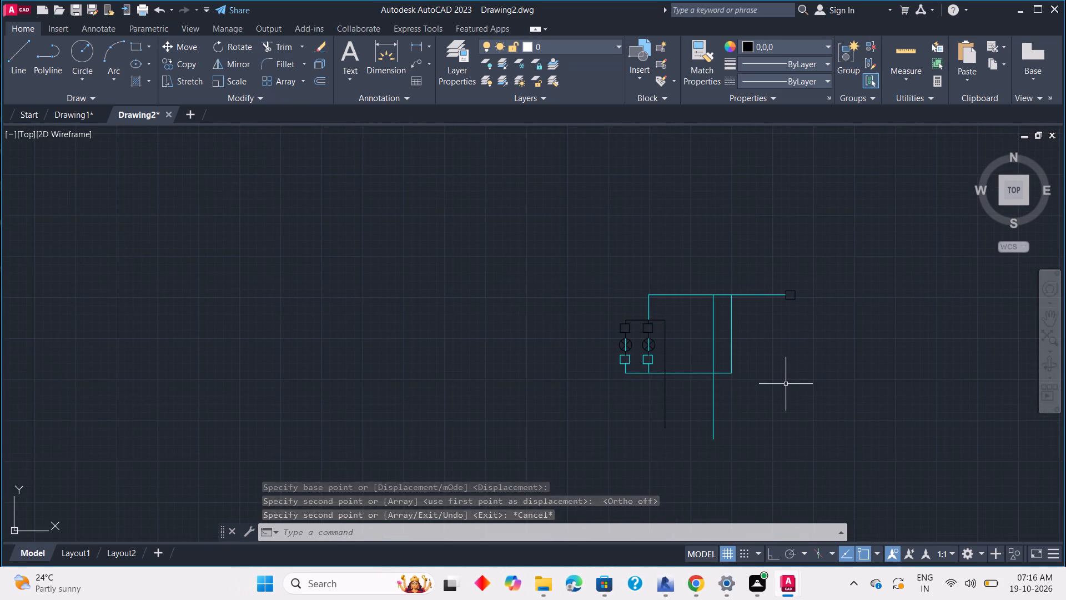
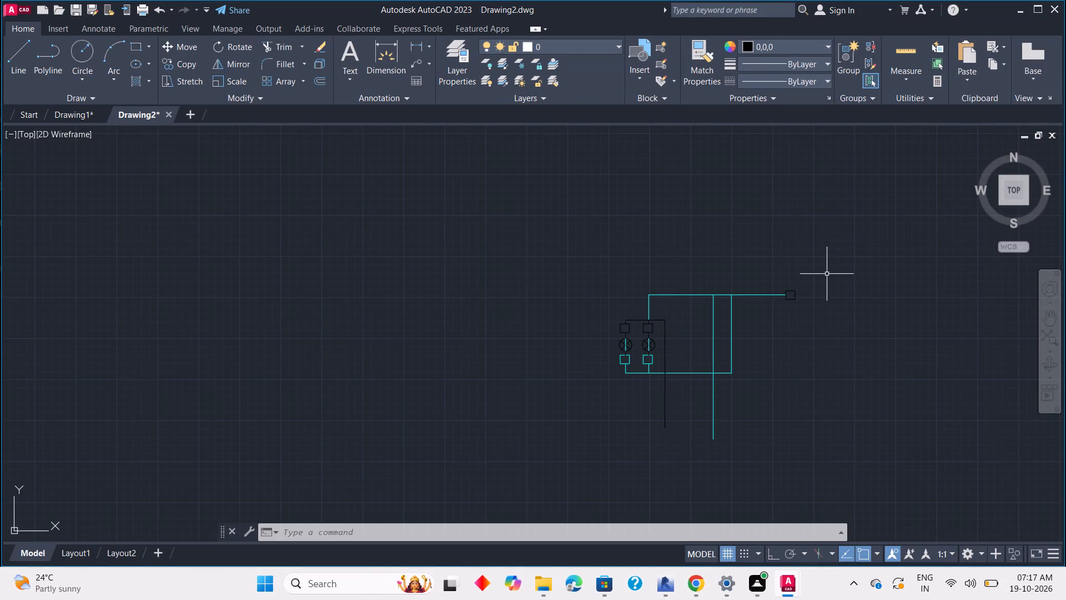
With colour 248,153,30 and Ortho on, draw a horizontal line from below the left cyan box to just short of the black vertical line.
{"action": "scroll", "coordinate": [795, 295], "scroll_direction": "up", "scroll_amount": 2}
{"action": "scroll", "coordinate": [751, 356], "scroll_direction": "down", "scroll_amount": 1}
{"action": "middle_click_drag", "start_coordinate": [748, 357], "coordinate": [811, 284]}
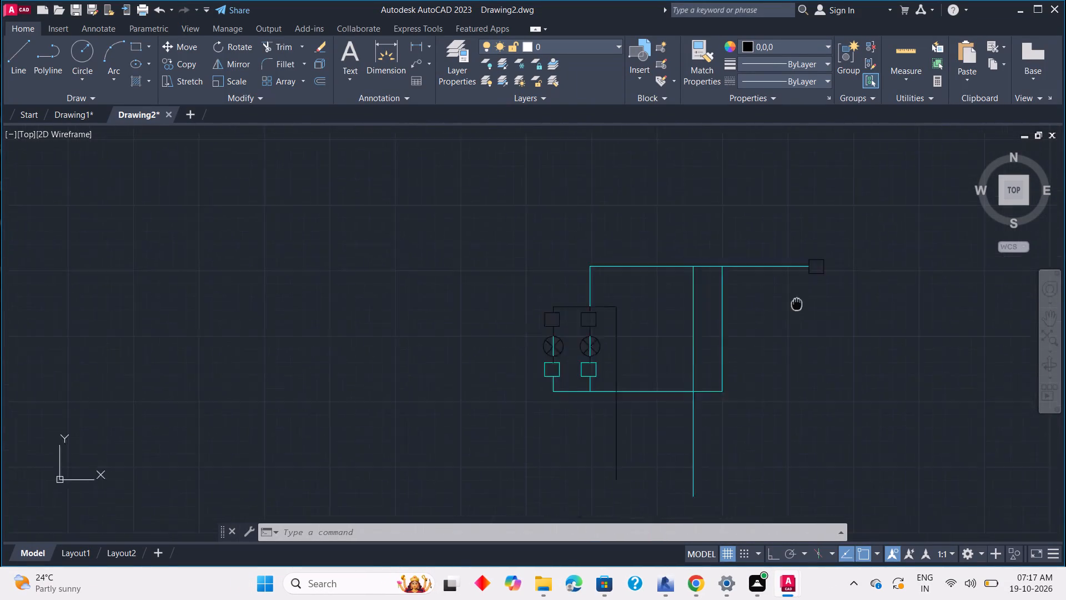
{"action": "middle_click_drag", "start_coordinate": [811, 284], "coordinate": [832, 243]}
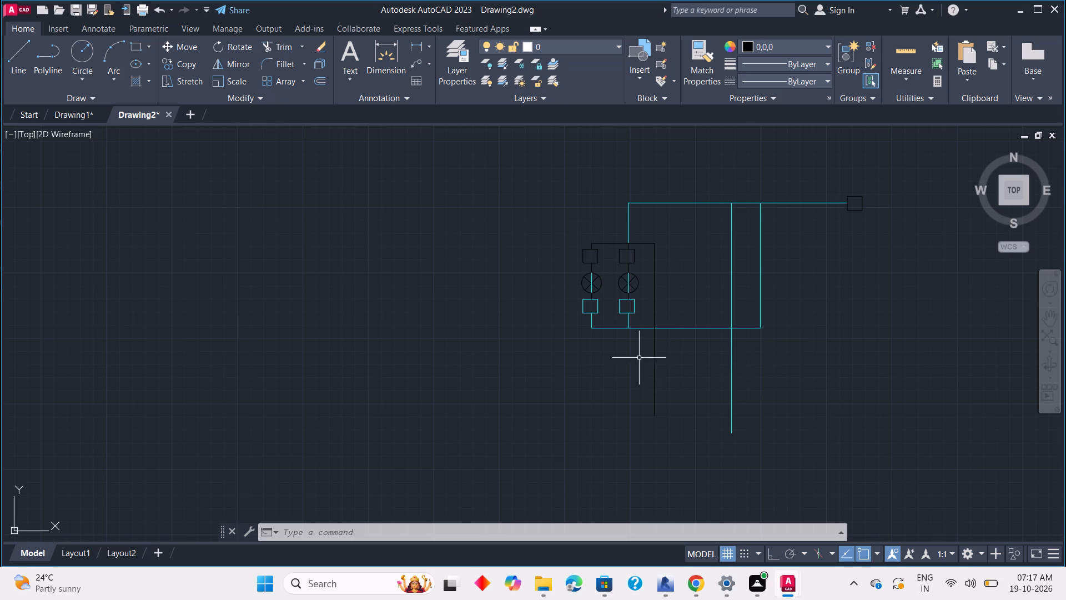
{"action": "type", "text": "l"}
{"action": "key", "text": "space"}
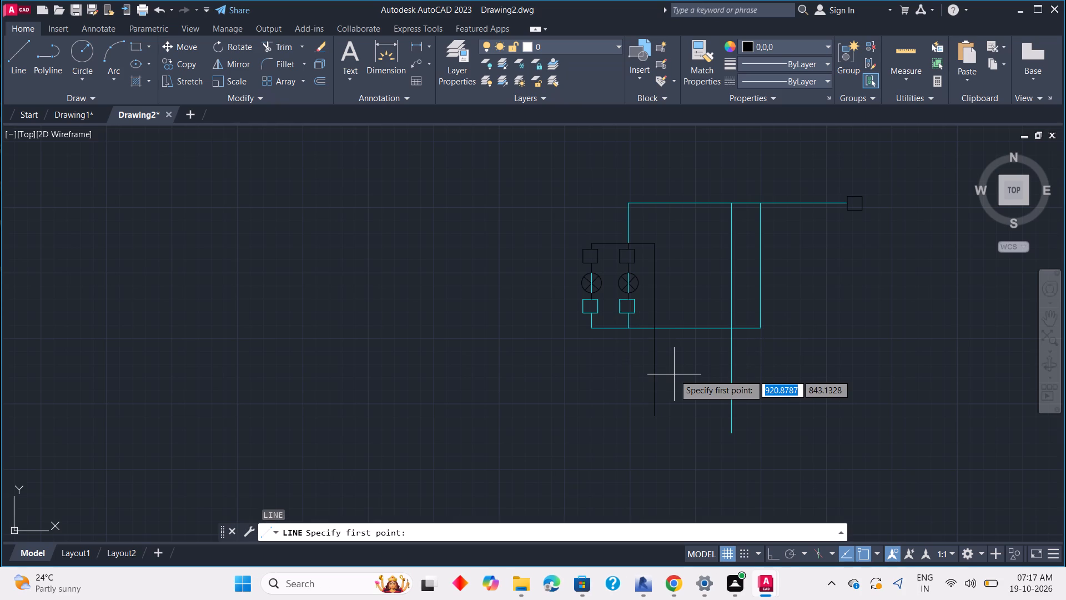
{"action": "left_click", "coordinate": [783, 52]}
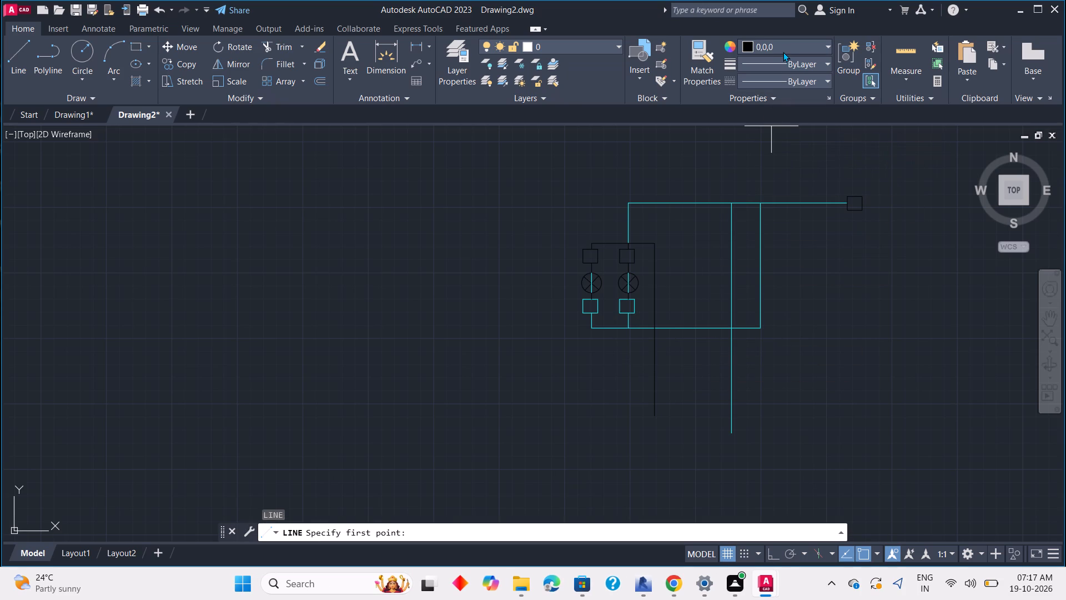
{"action": "left_click", "coordinate": [773, 116]}
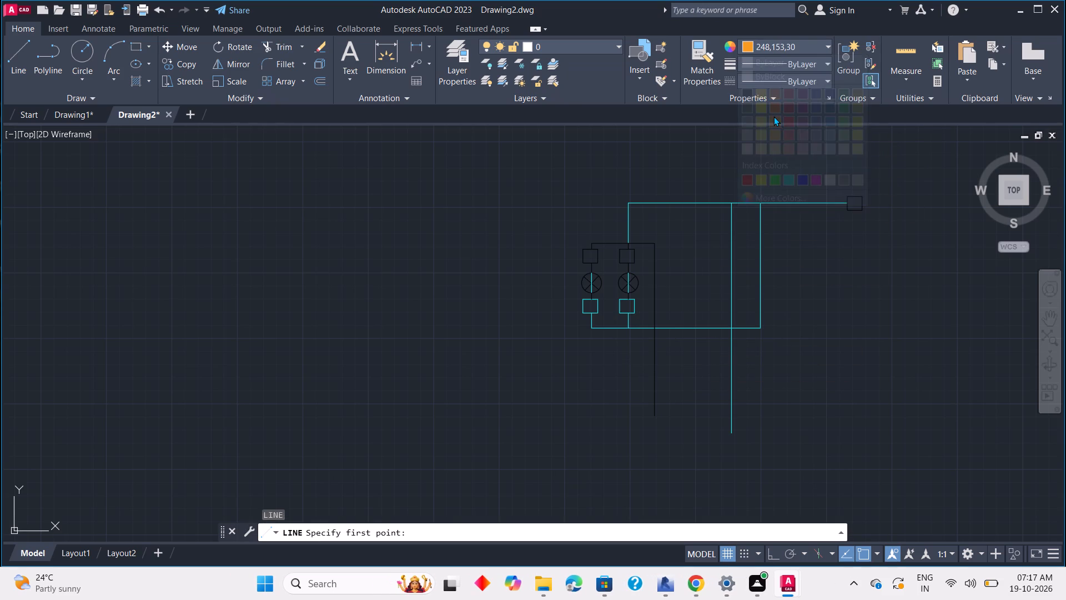
{"action": "scroll", "coordinate": [731, 317], "scroll_direction": "down", "scroll_amount": 1}
{"action": "middle_click_drag", "start_coordinate": [697, 351], "coordinate": [743, 258]}
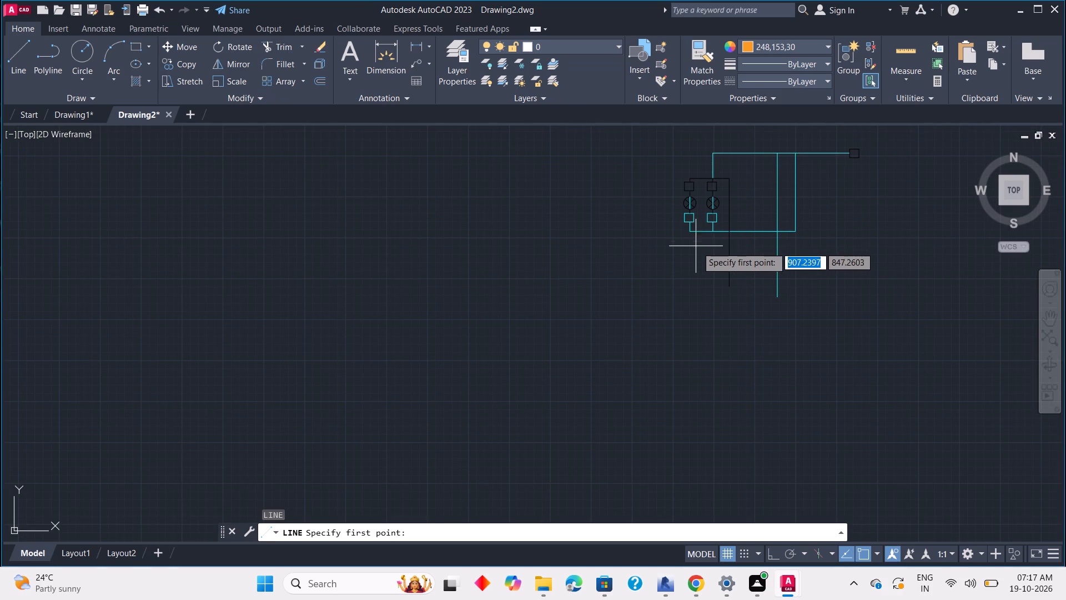
{"action": "middle_click_drag", "start_coordinate": [706, 248], "coordinate": [695, 259]}
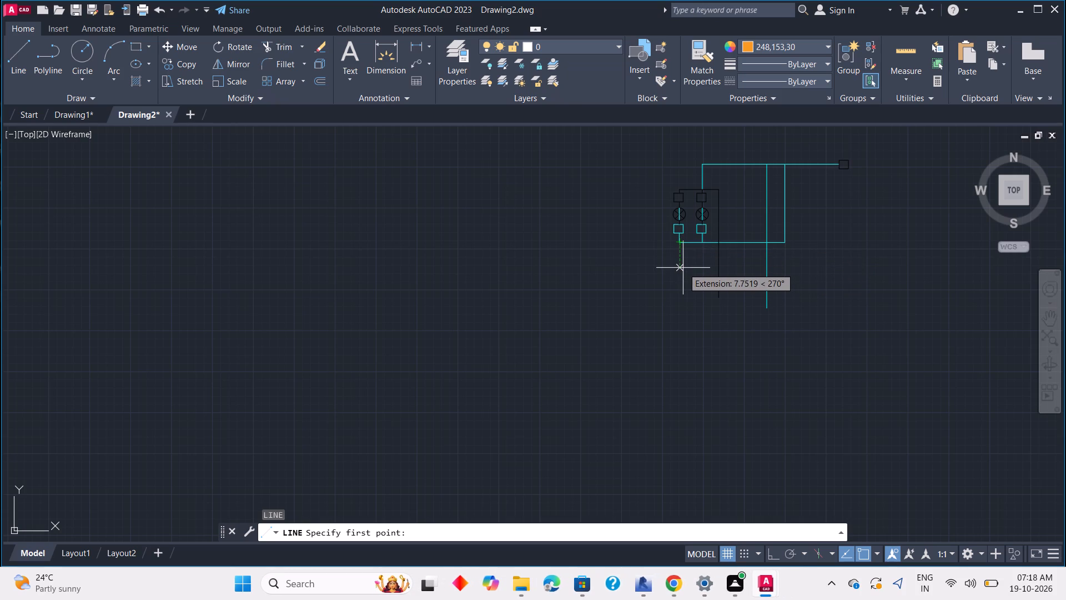
{"action": "left_click", "coordinate": [682, 268]}
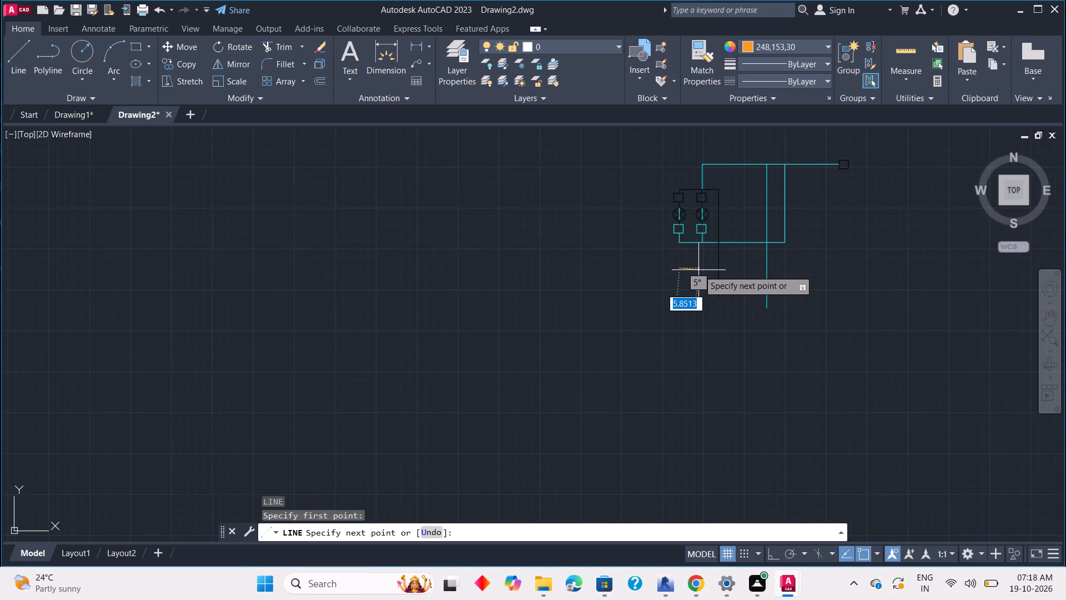
{"action": "scroll", "coordinate": [702, 270], "scroll_direction": "up", "scroll_amount": 2}
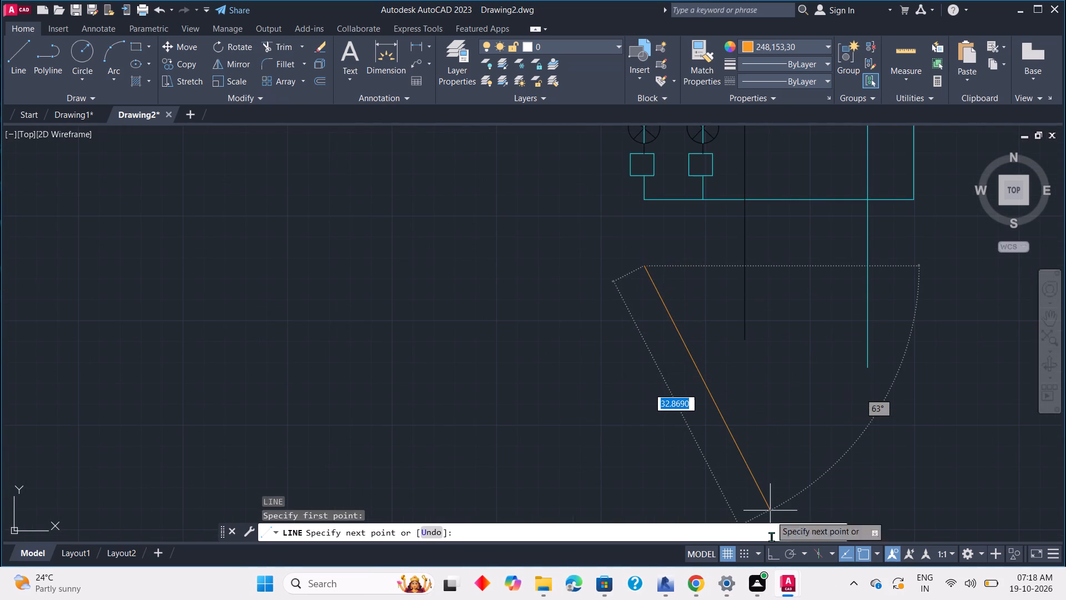
{"action": "left_click_drag", "start_coordinate": [768, 554], "coordinate": [770, 548]}
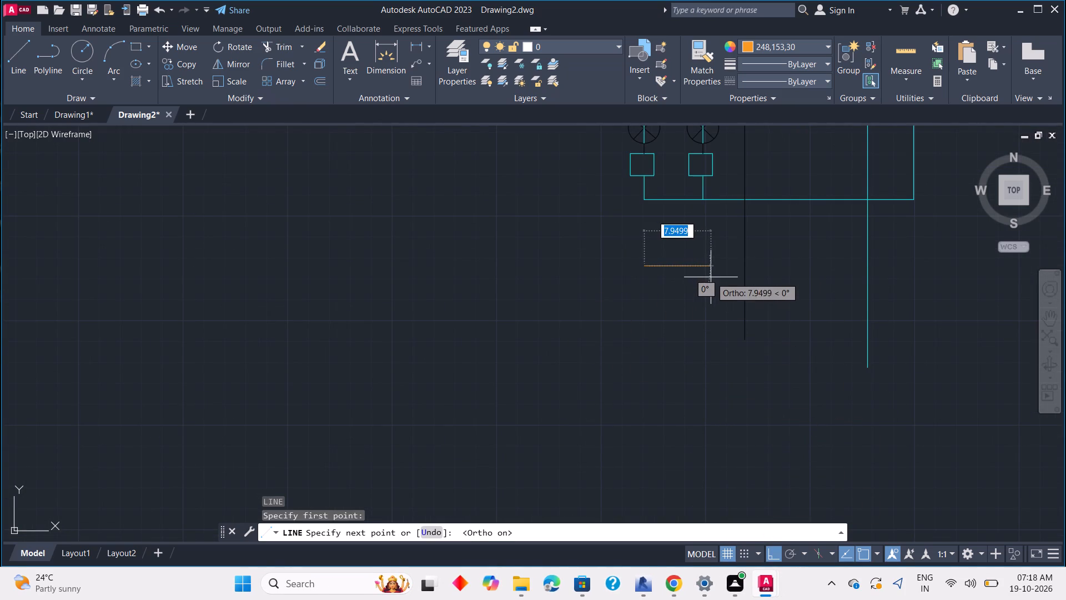
{"action": "left_click", "coordinate": [720, 274]}
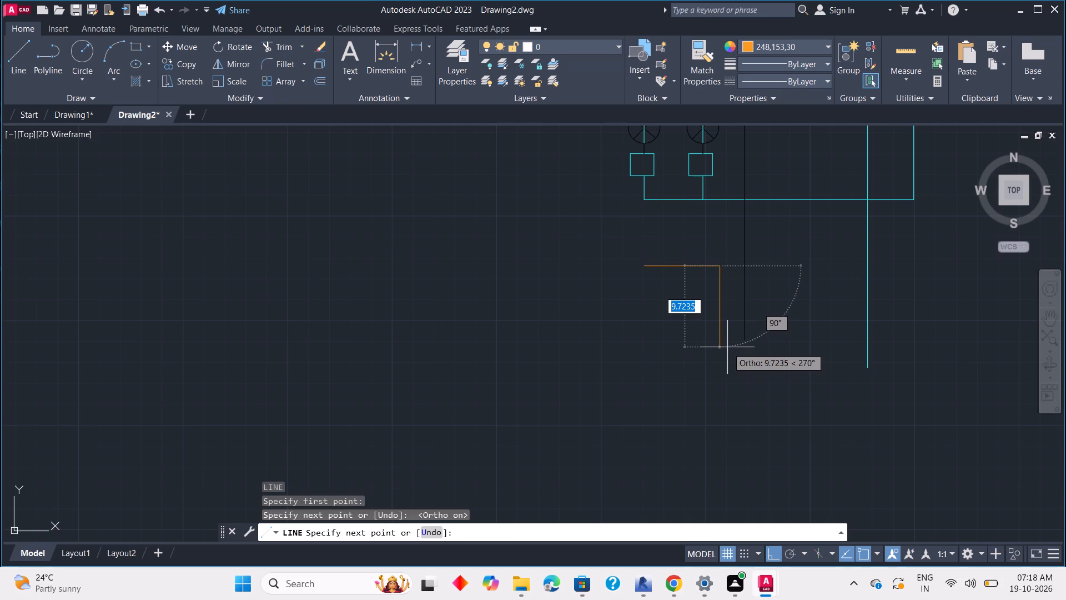
{"action": "key", "text": "ctrl+z"}
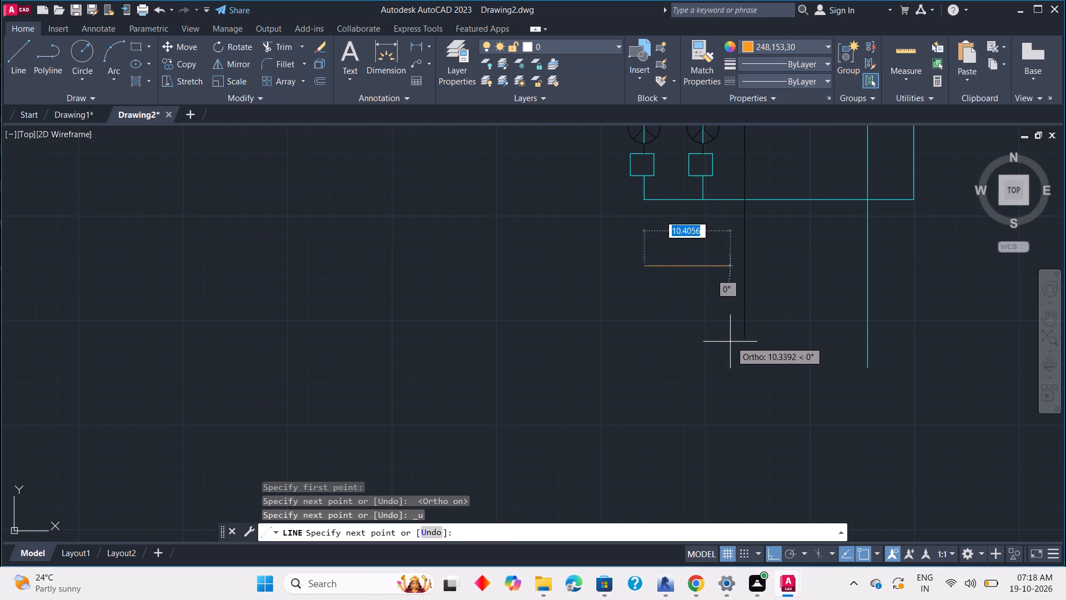
{"action": "left_click", "coordinate": [734, 336]}
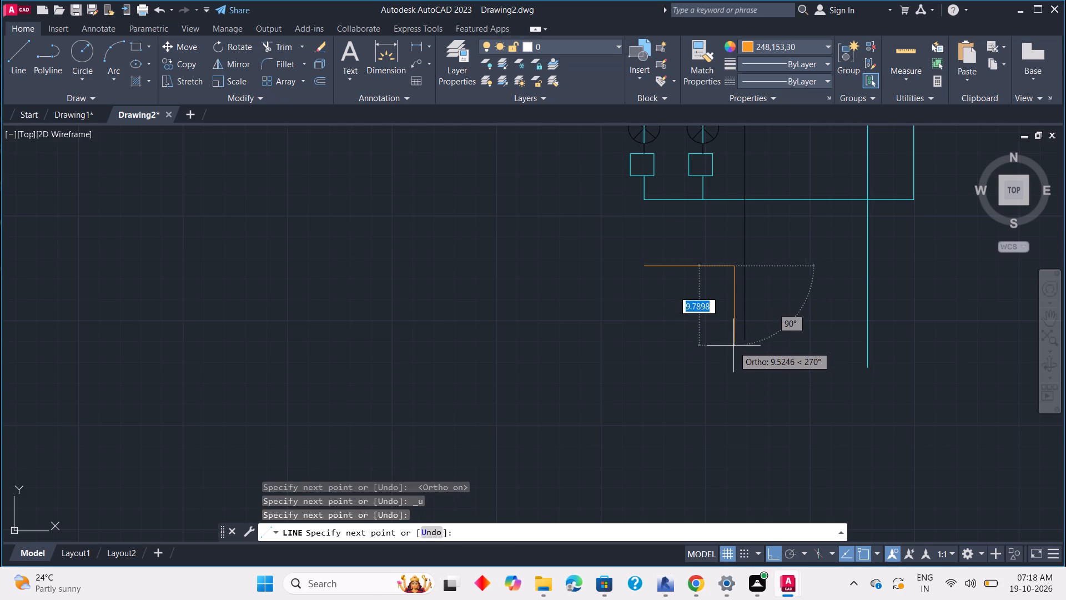
Continue the orange line straight down from its right end to slightly below the black vertical line's lower end.
{"action": "scroll", "coordinate": [731, 363], "scroll_direction": "down", "scroll_amount": 4}
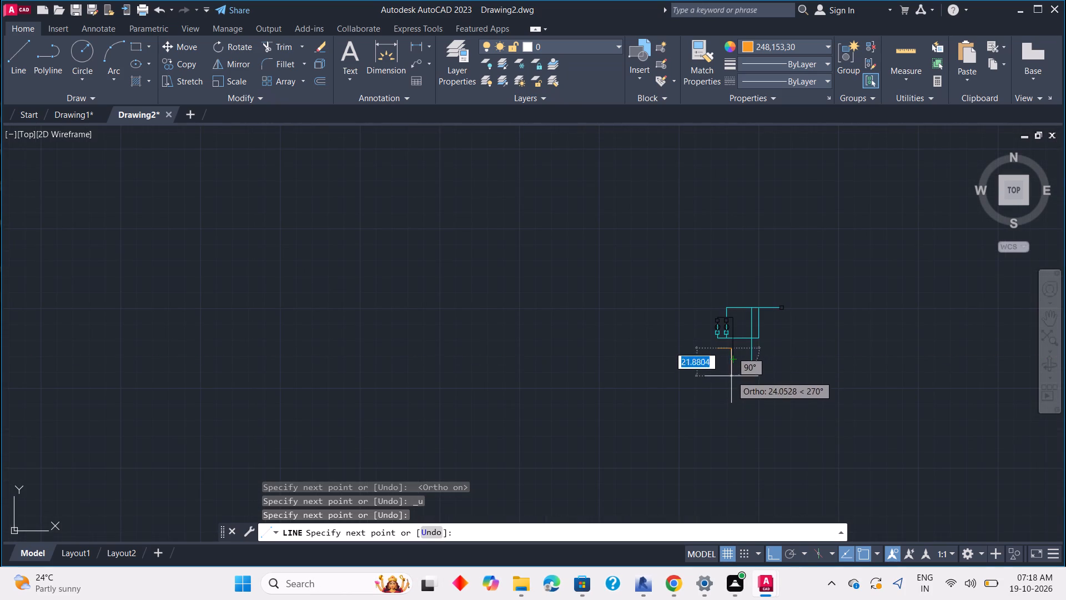
{"action": "scroll", "coordinate": [729, 360], "scroll_direction": "up", "scroll_amount": 5}
{"action": "middle_click_drag", "start_coordinate": [729, 355], "coordinate": [658, 373]}
{"action": "scroll", "coordinate": [662, 372], "scroll_direction": "down", "scroll_amount": 3}
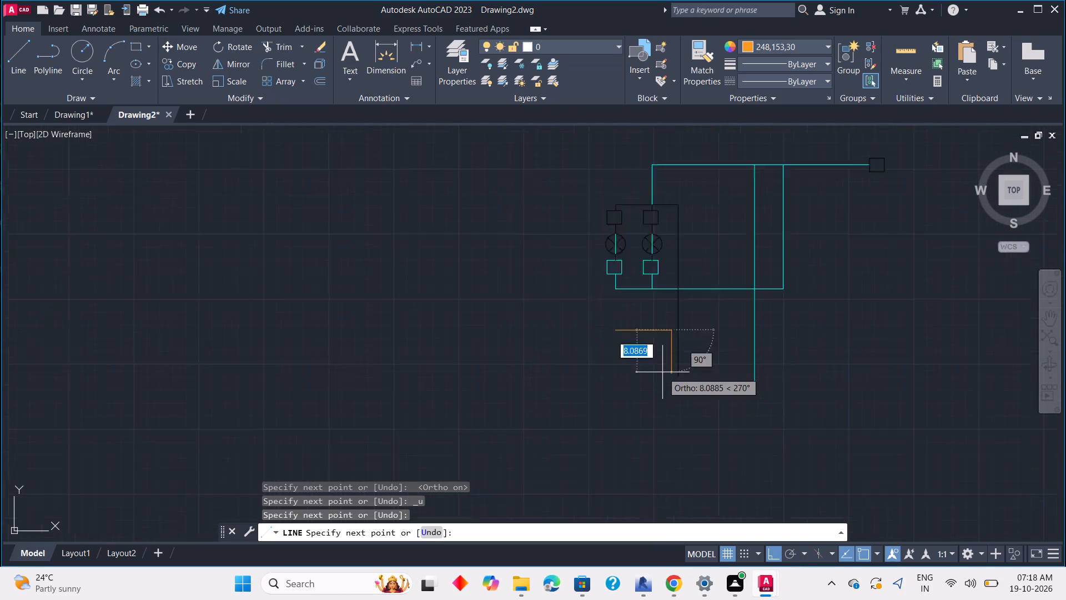
{"action": "middle_click_drag", "start_coordinate": [663, 372], "coordinate": [735, 433]}
{"action": "scroll", "coordinate": [731, 434], "scroll_direction": "up", "scroll_amount": 3}
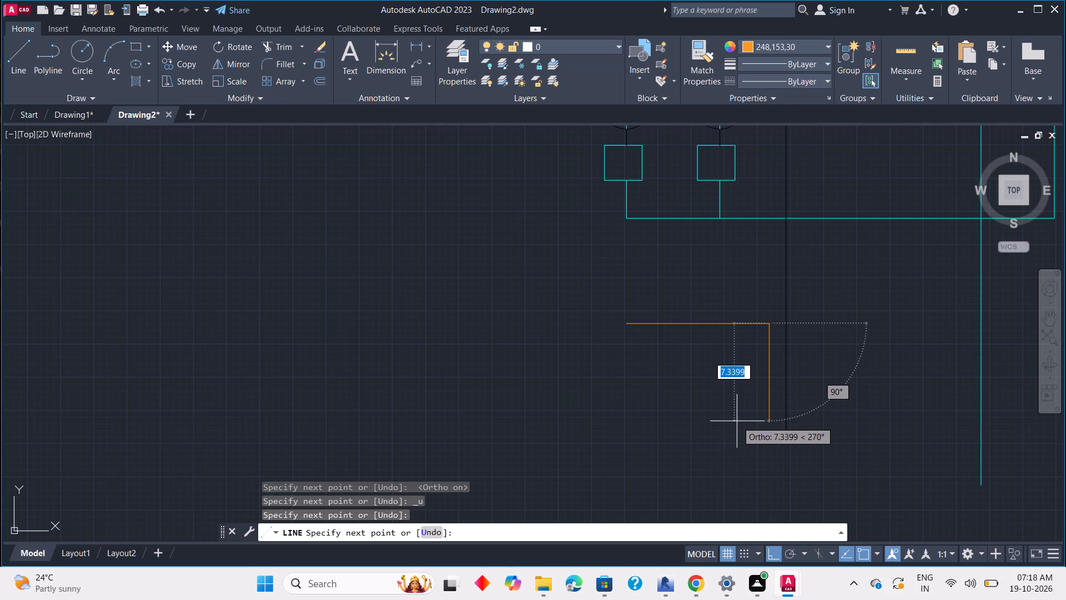
{"action": "left_click", "coordinate": [748, 478]}
{"action": "key", "text": "Escape"}
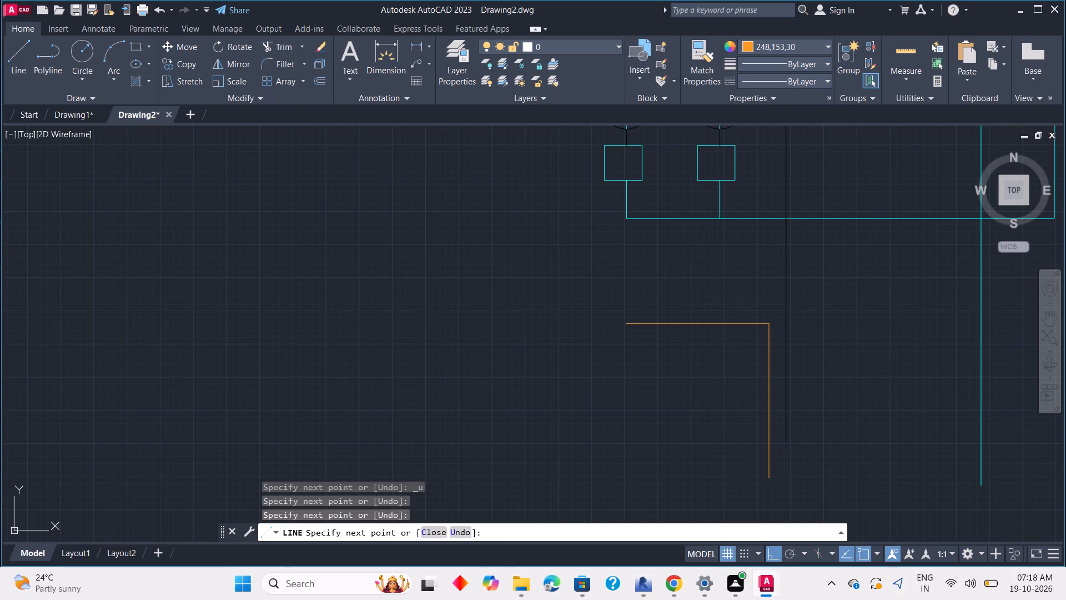
{"action": "scroll", "coordinate": [773, 371], "scroll_direction": "down", "scroll_amount": 3}
{"action": "key", "text": "Escape"}
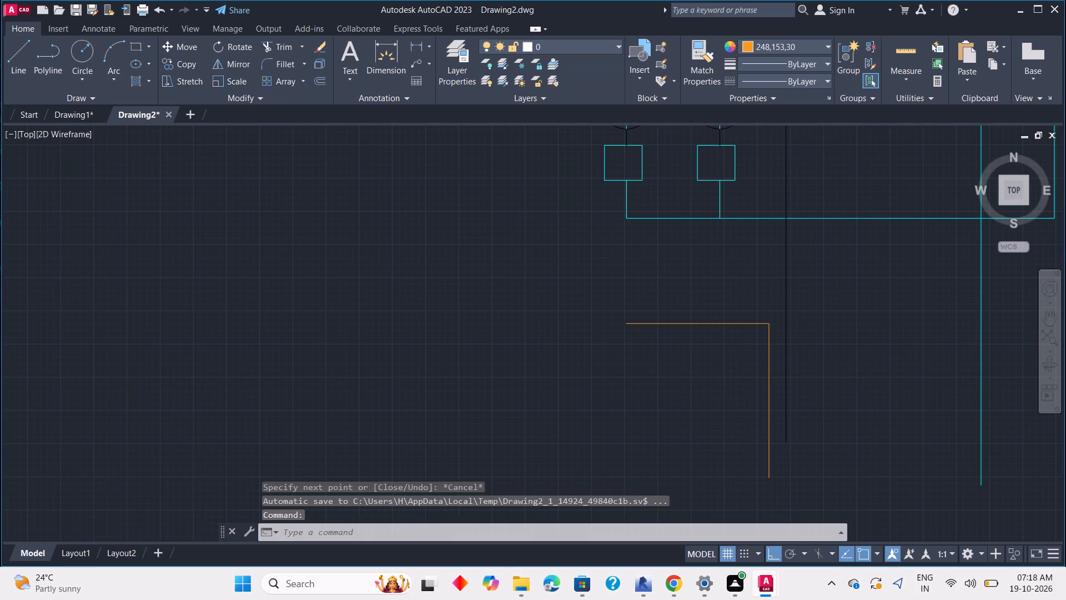
Move the black vertical line about 2 units to the right, farther from the orange vertical line.
{"action": "left_click", "coordinate": [782, 348]}
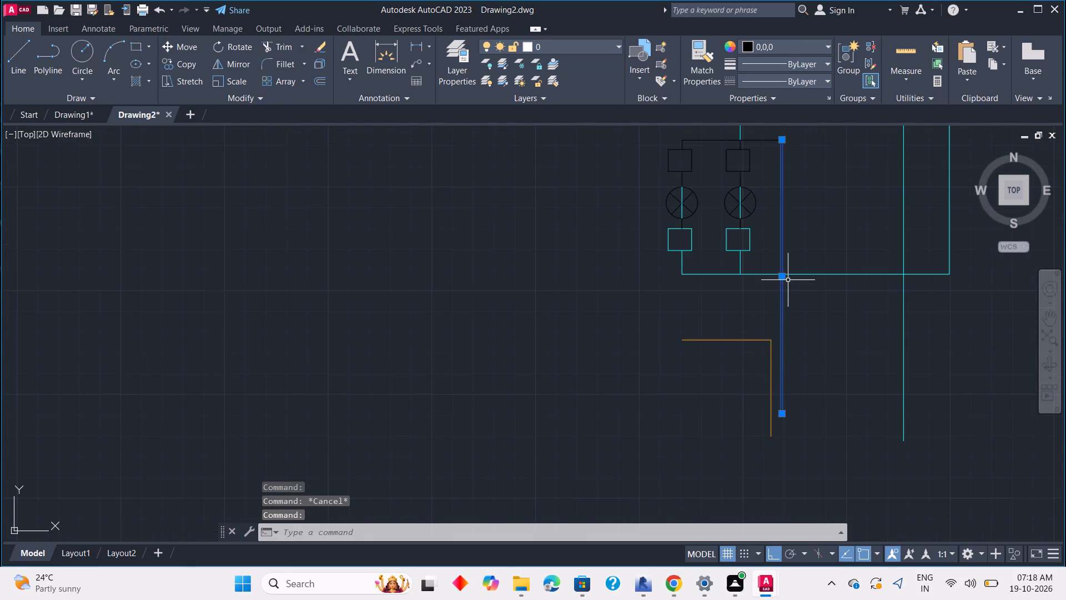
{"action": "left_click", "coordinate": [782, 276]}
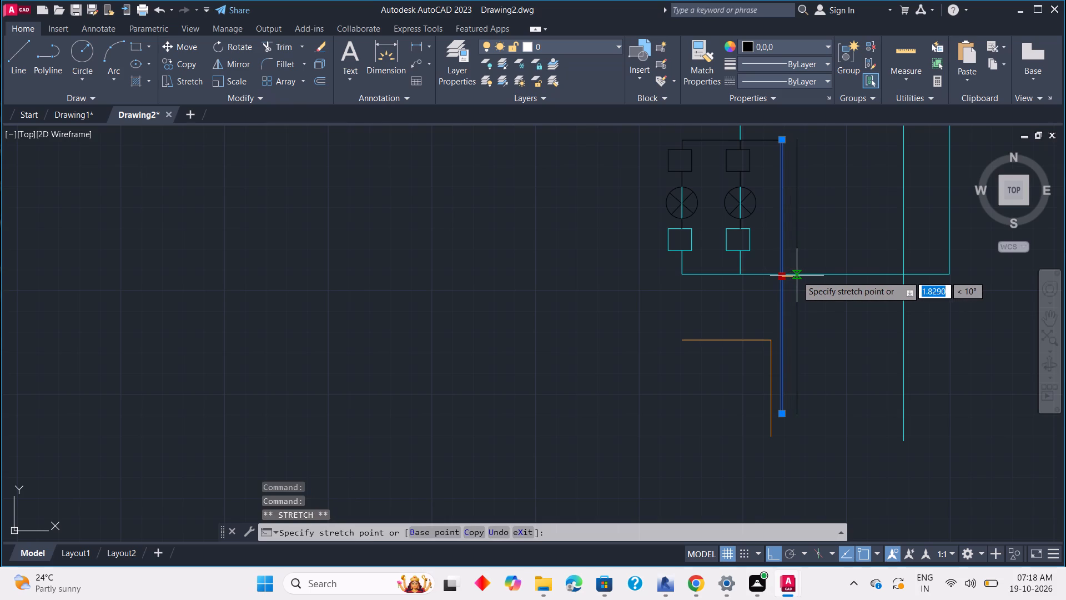
{"action": "left_click", "coordinate": [799, 276]}
{"action": "key", "text": "Escape"}
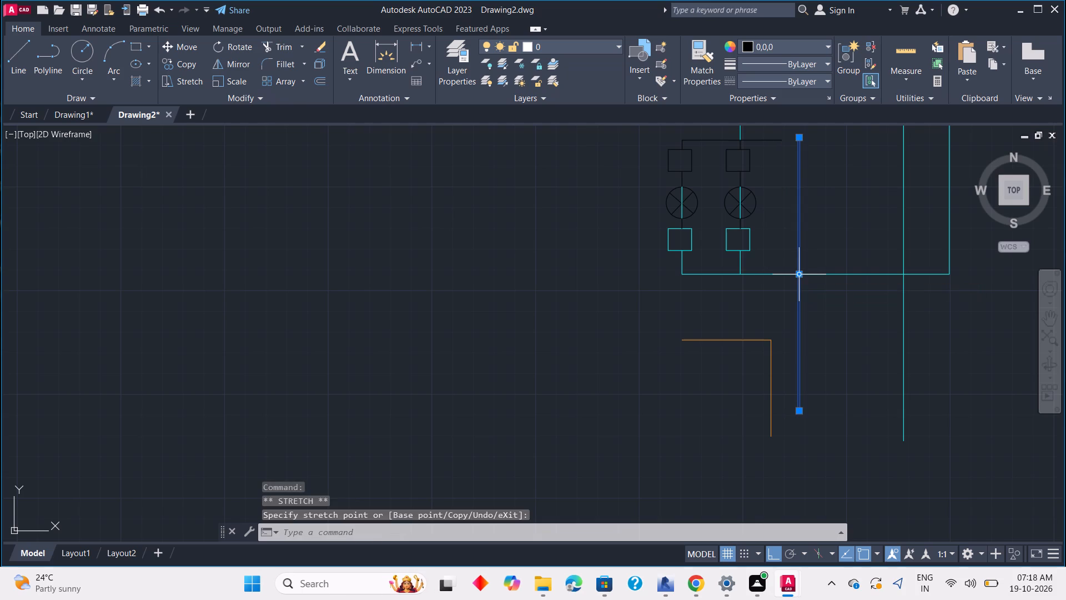
Extend the black horizontal line above the two black boxes to the shifted black vertical line.
{"action": "middle_click_drag", "start_coordinate": [763, 164], "coordinate": [758, 306]}
{"action": "scroll", "coordinate": [760, 287], "scroll_direction": "up", "scroll_amount": 2}
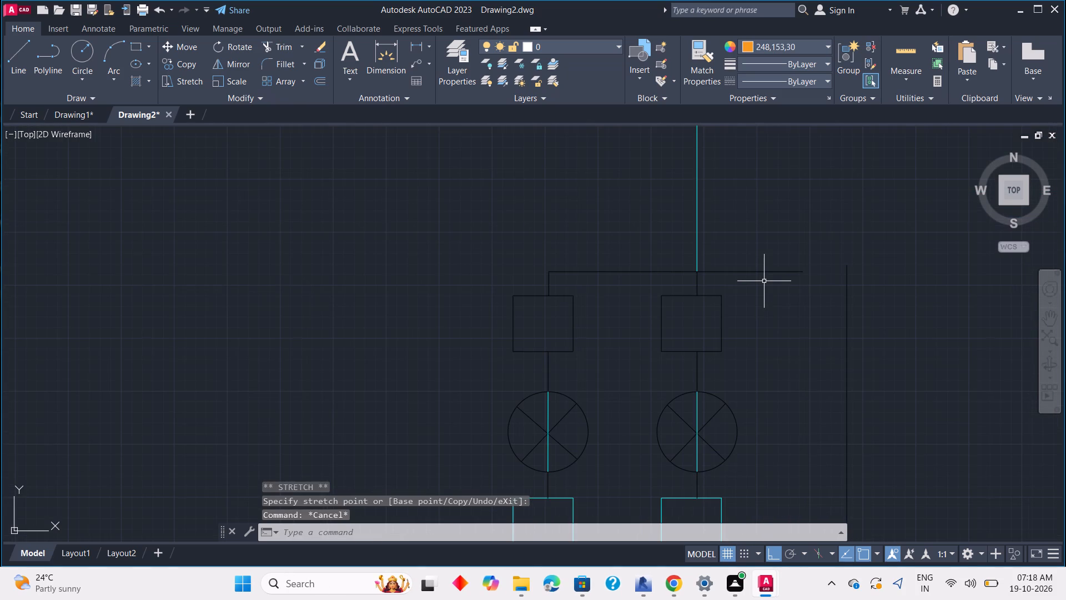
{"action": "type", "text": "ex"}
{"action": "key", "text": "space"}
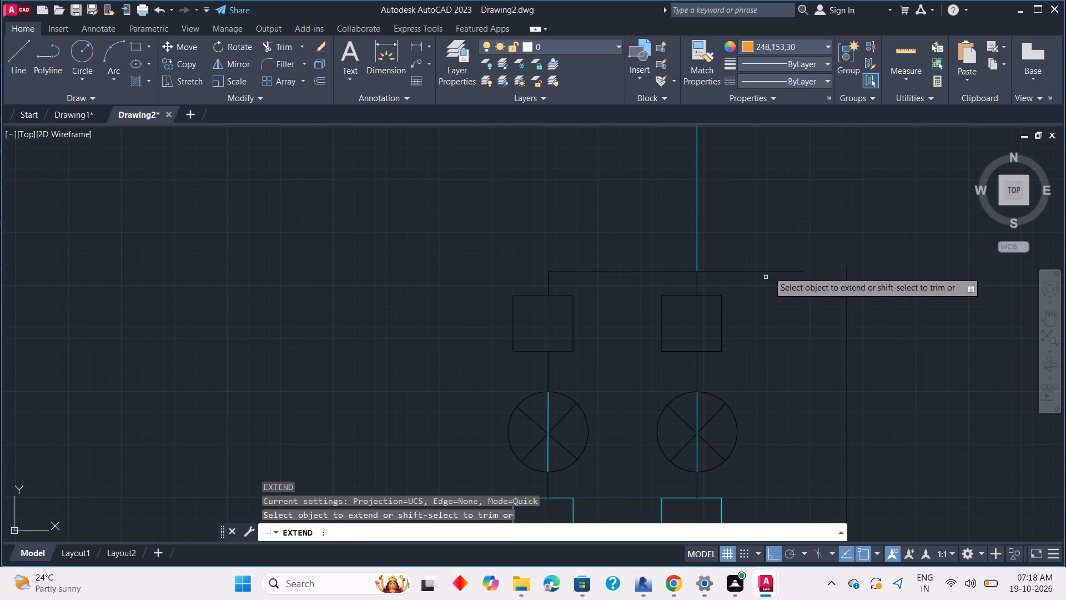
{"action": "left_click", "coordinate": [776, 270]}
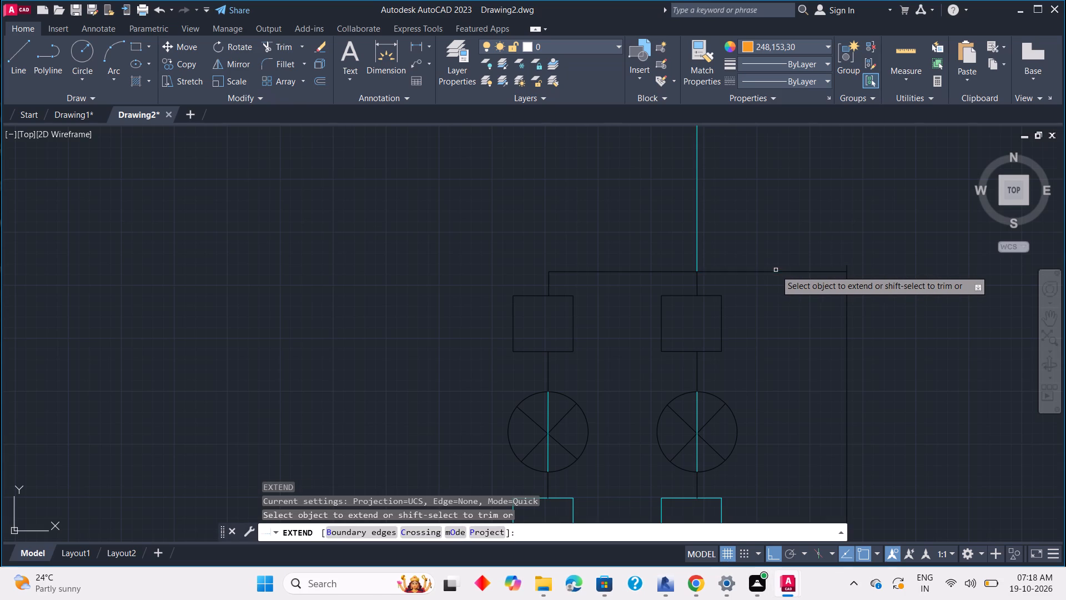
{"action": "key", "text": "Escape"}
Trim the short end of the black vertical line that projects above the black horizontal line.
{"action": "scroll", "coordinate": [768, 295], "scroll_direction": "down", "scroll_amount": 2}
{"action": "scroll", "coordinate": [780, 286], "scroll_direction": "up", "scroll_amount": 2}
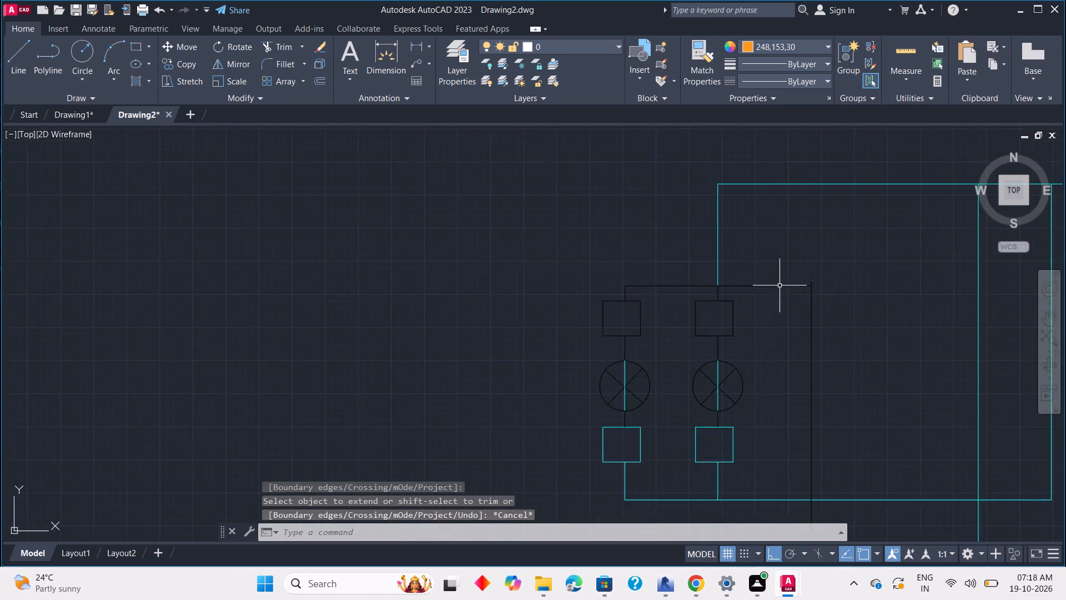
{"action": "scroll", "coordinate": [851, 292], "scroll_direction": "up", "scroll_amount": 3}
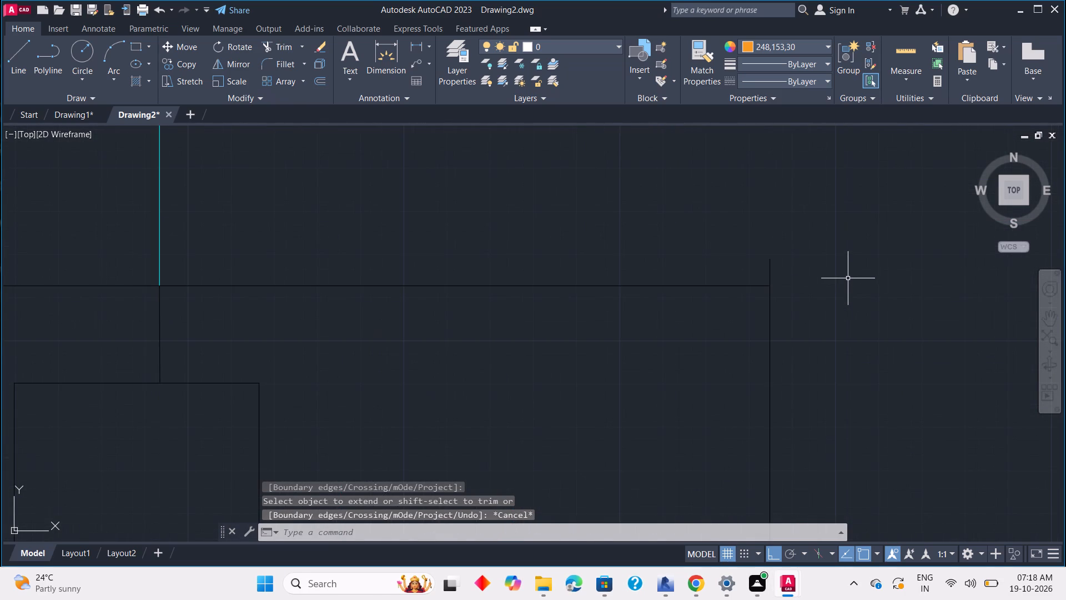
{"action": "type", "text": "tr"}
{"action": "key", "text": "space"}
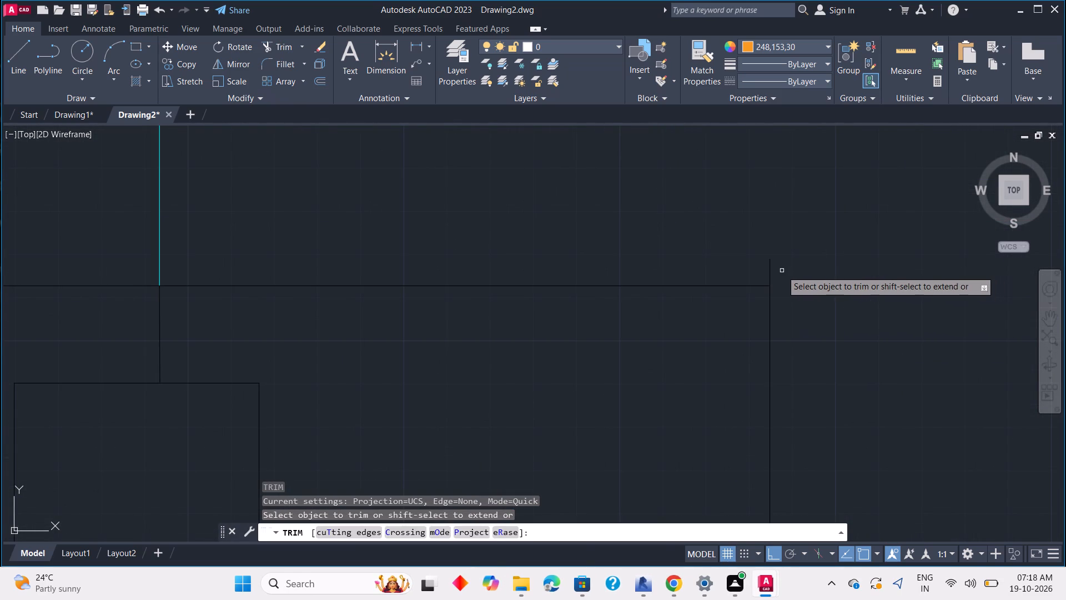
{"action": "left_click", "coordinate": [768, 271]}
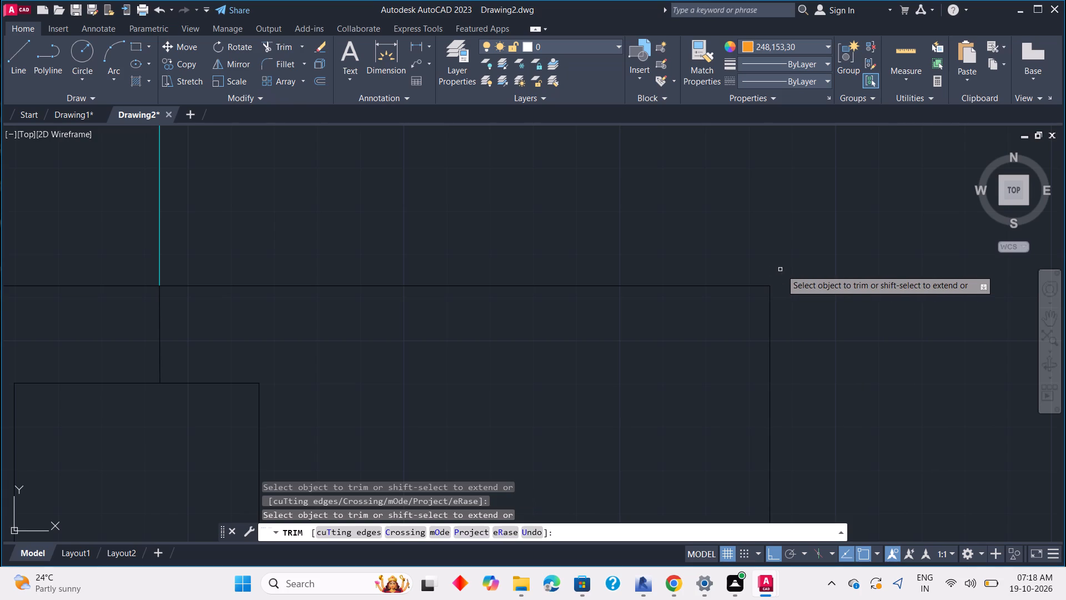
{"action": "key", "text": "Escape"}
Move the orange vertical line slightly to the right, towards the black vertical line.
{"action": "scroll", "coordinate": [801, 294], "scroll_direction": "down", "scroll_amount": 4}
{"action": "middle_click_drag", "start_coordinate": [828, 372], "coordinate": [827, 372]}
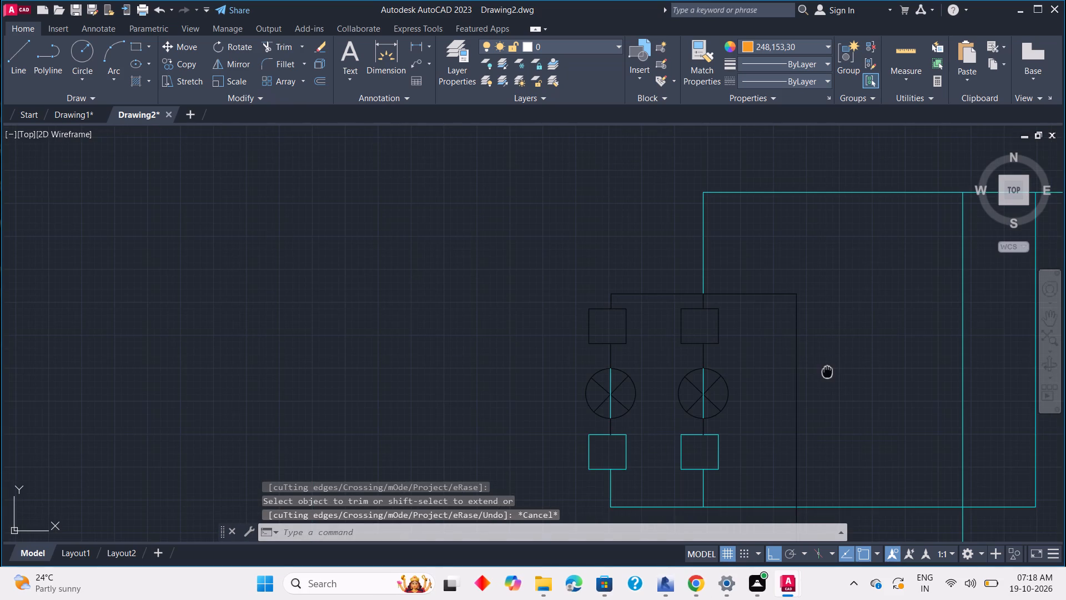
{"action": "middle_click_drag", "start_coordinate": [827, 372], "coordinate": [819, 229]}
{"action": "scroll", "coordinate": [783, 382], "scroll_direction": "down", "scroll_amount": 1}
{"action": "middle_click_drag", "start_coordinate": [778, 444], "coordinate": [795, 352]}
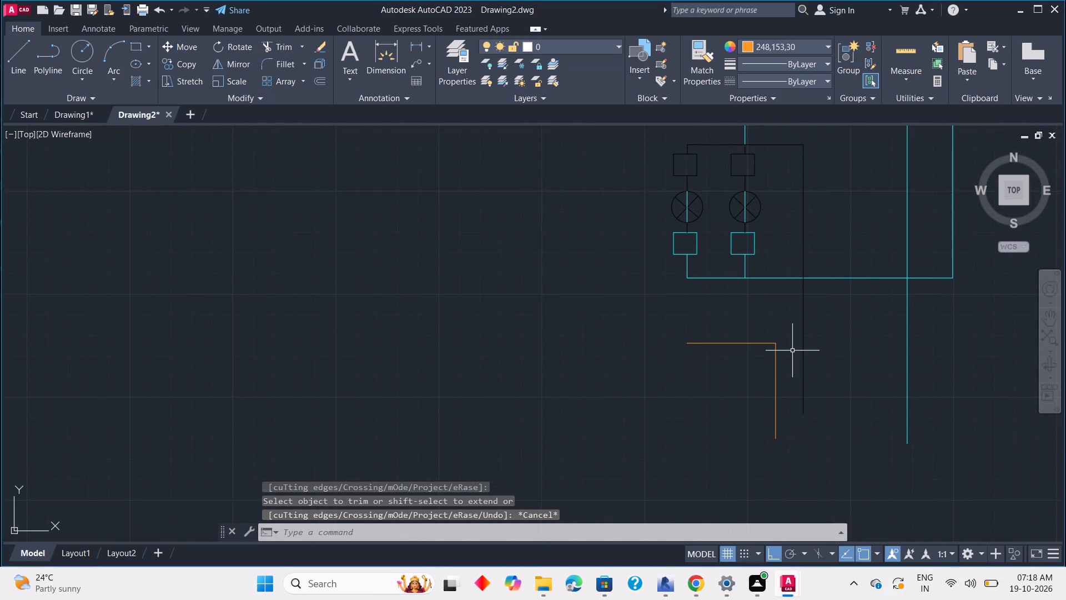
{"action": "scroll", "coordinate": [791, 350], "scroll_direction": "up", "scroll_amount": 2}
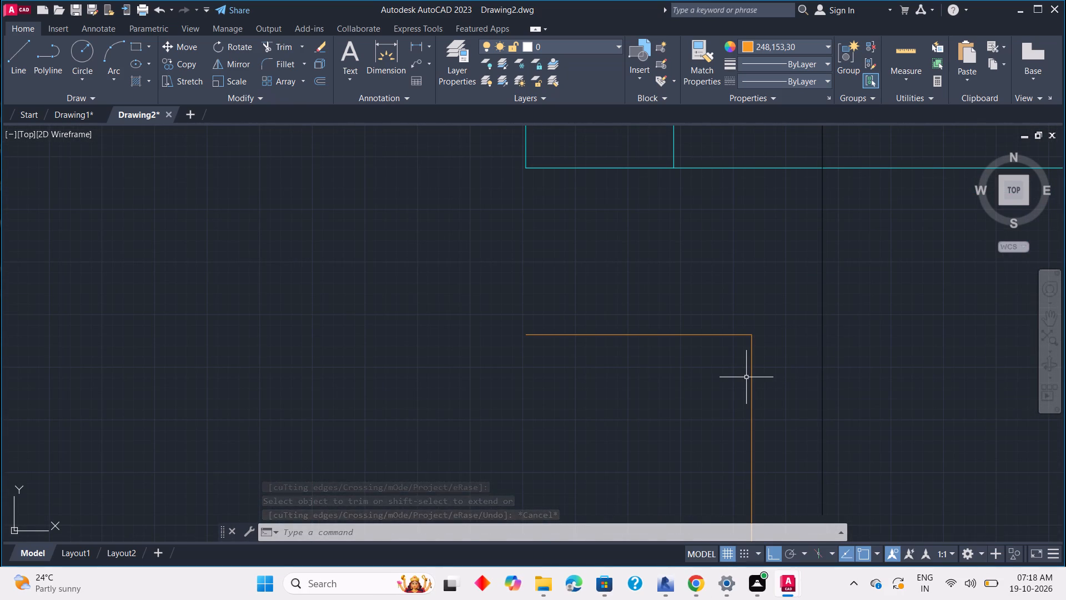
{"action": "scroll", "coordinate": [748, 375], "scroll_direction": "down", "scroll_amount": 1}
{"action": "left_click", "coordinate": [749, 374]}
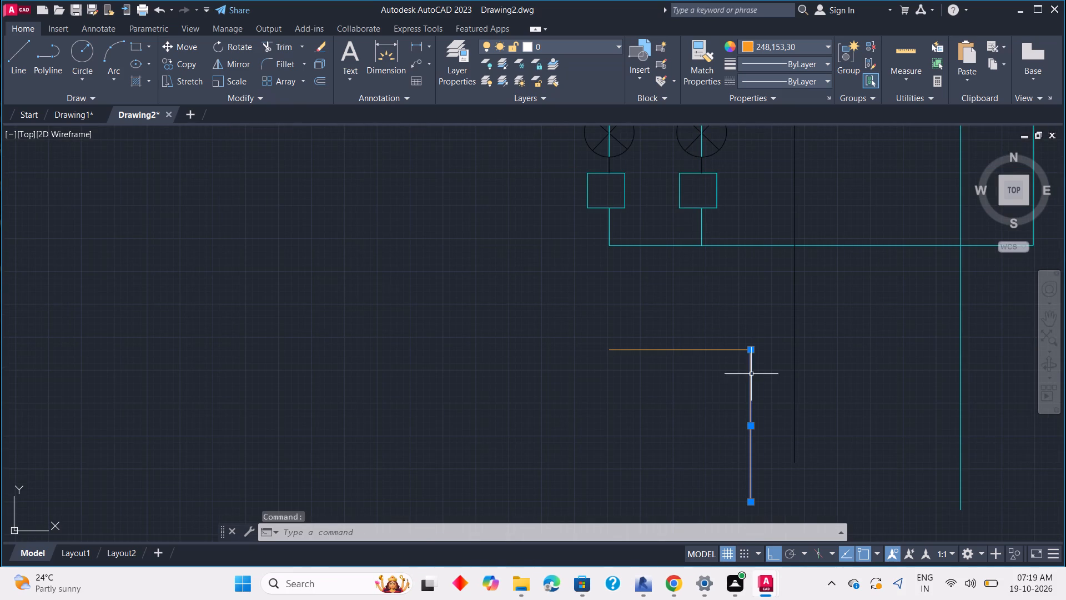
{"action": "left_click", "coordinate": [750, 426]}
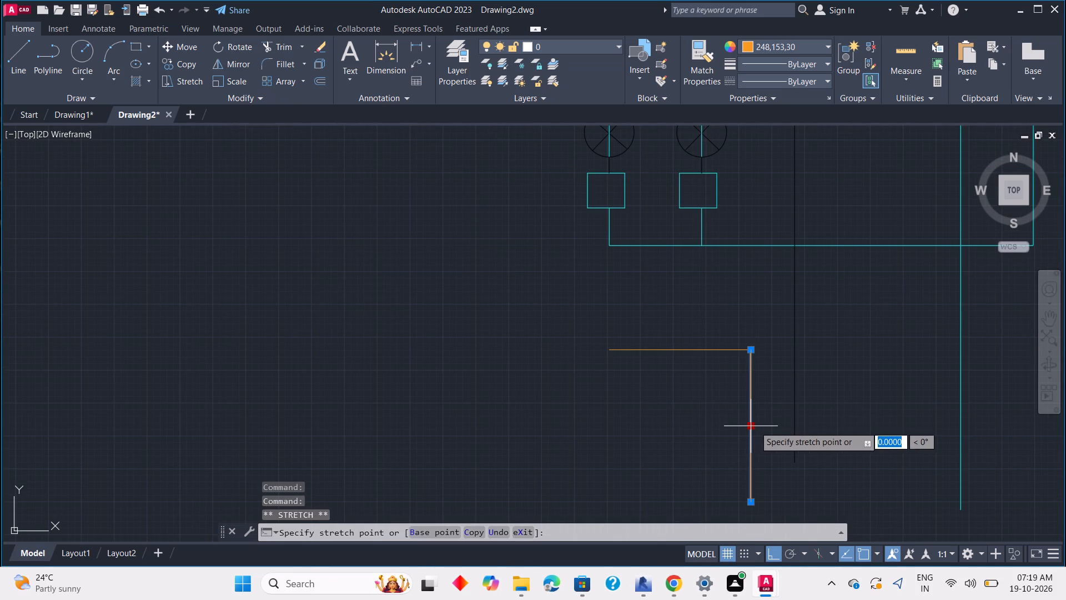
{"action": "left_click", "coordinate": [762, 426]}
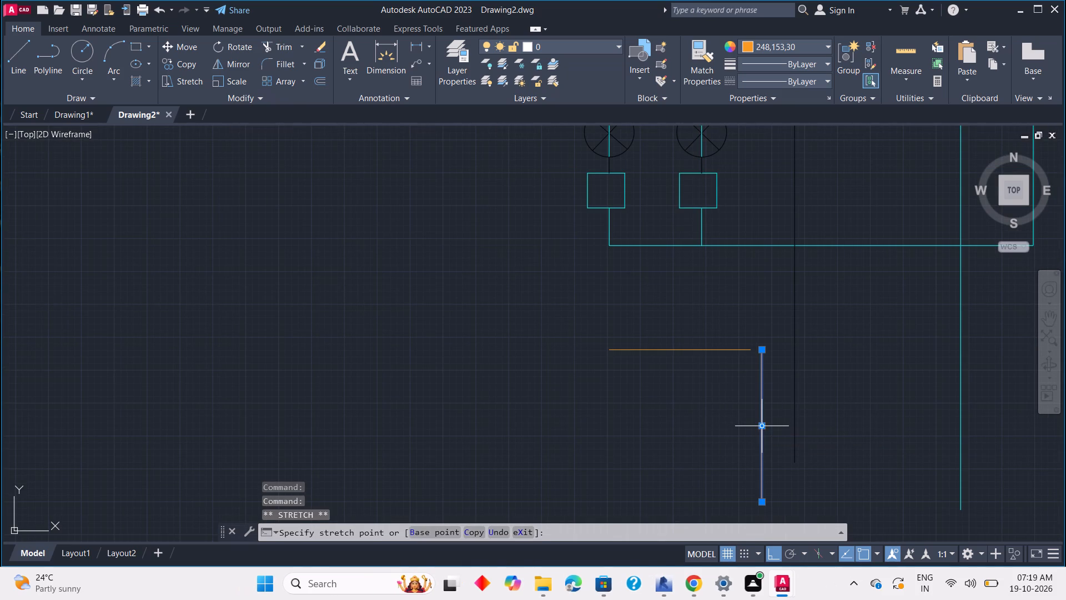
{"action": "key", "text": "grave"}
{"action": "key", "text": "Escape"}
{"action": "key", "text": "Escape"}
{"action": "key", "text": "Escape"}
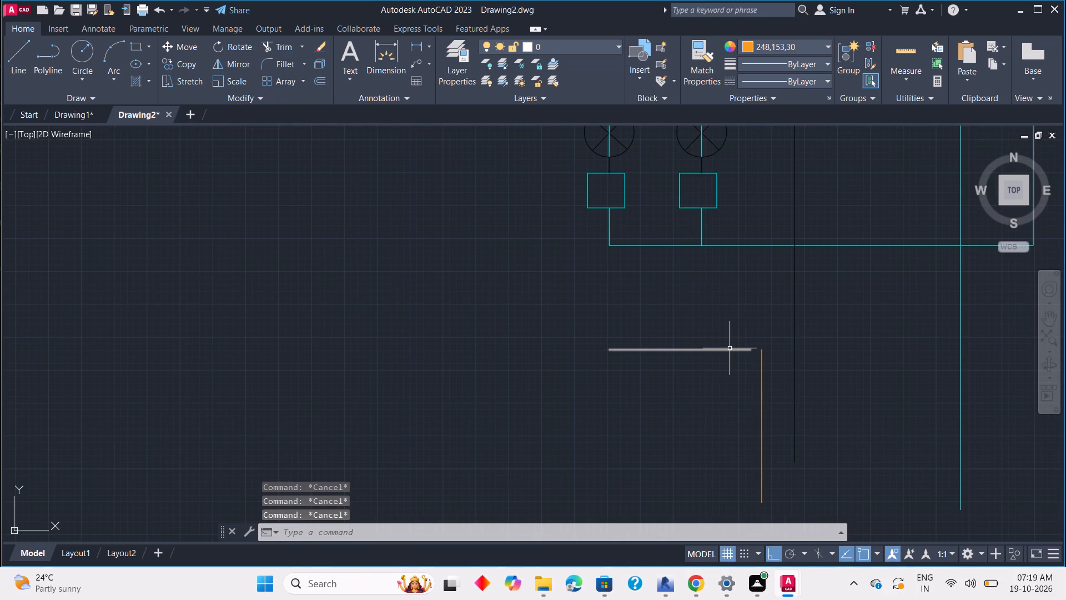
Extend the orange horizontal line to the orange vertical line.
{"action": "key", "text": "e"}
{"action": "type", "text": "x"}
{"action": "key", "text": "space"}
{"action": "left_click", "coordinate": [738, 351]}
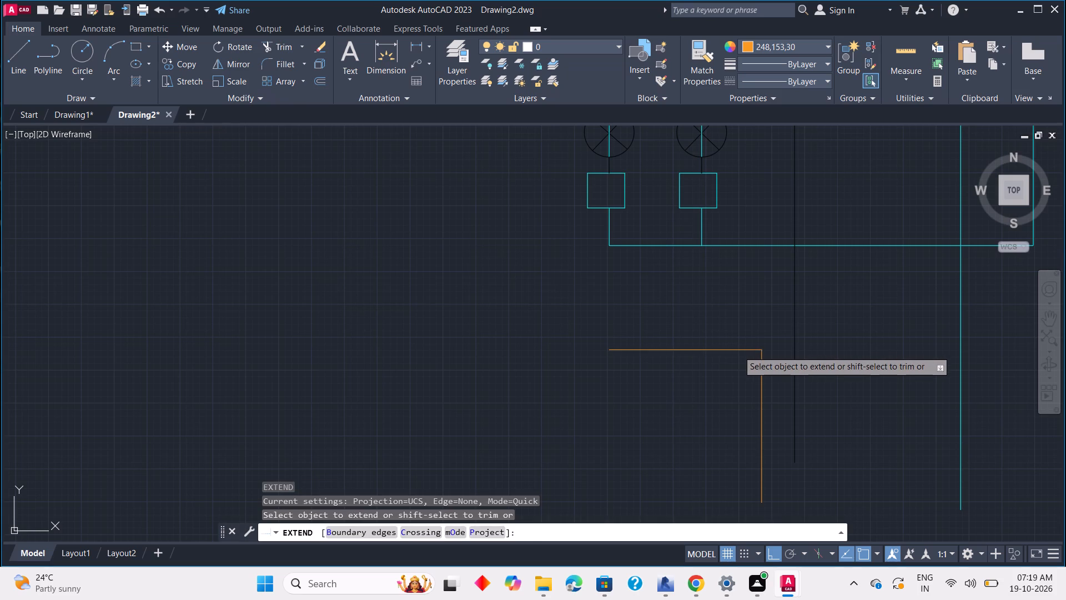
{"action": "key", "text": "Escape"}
Examine the two branches of boxes and crossed circles, together with the orange lines below them.
{"action": "scroll", "coordinate": [741, 362], "scroll_direction": "down", "scroll_amount": 2}
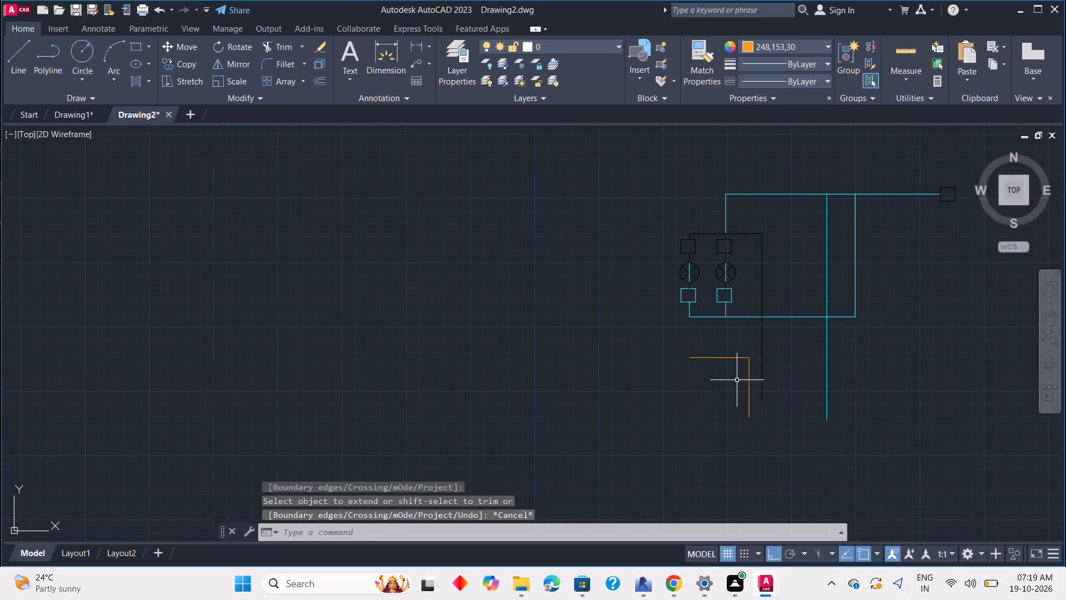
{"action": "scroll", "coordinate": [728, 398], "scroll_direction": "down", "scroll_amount": 1}
{"action": "scroll", "coordinate": [731, 383], "scroll_direction": "up", "scroll_amount": 3}
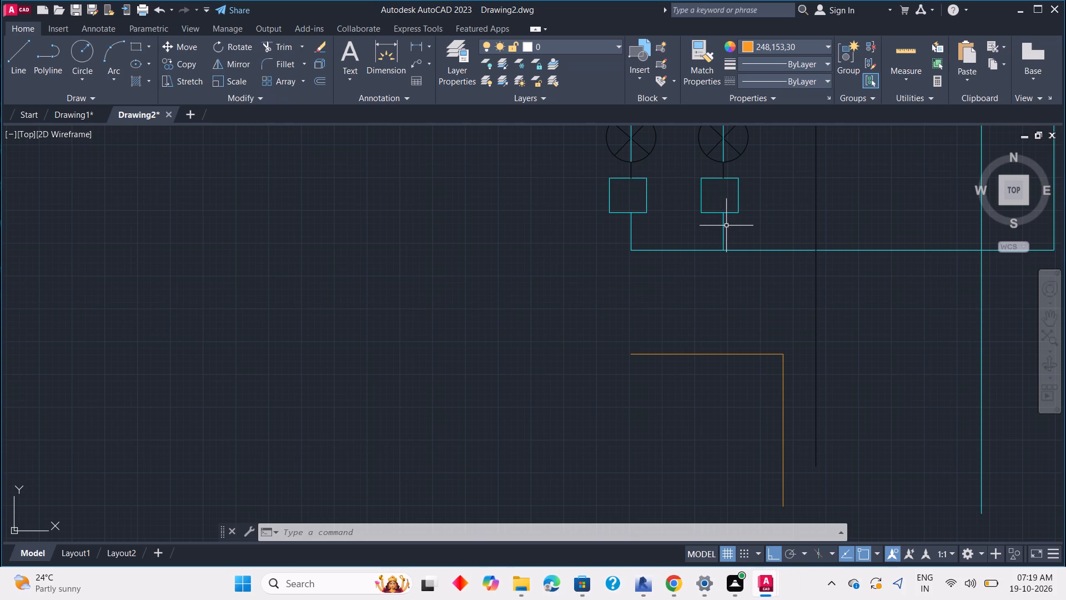
{"action": "middle_click_drag", "start_coordinate": [632, 379], "coordinate": [633, 336]}
{"action": "scroll", "coordinate": [635, 271], "scroll_direction": "down", "scroll_amount": 1}
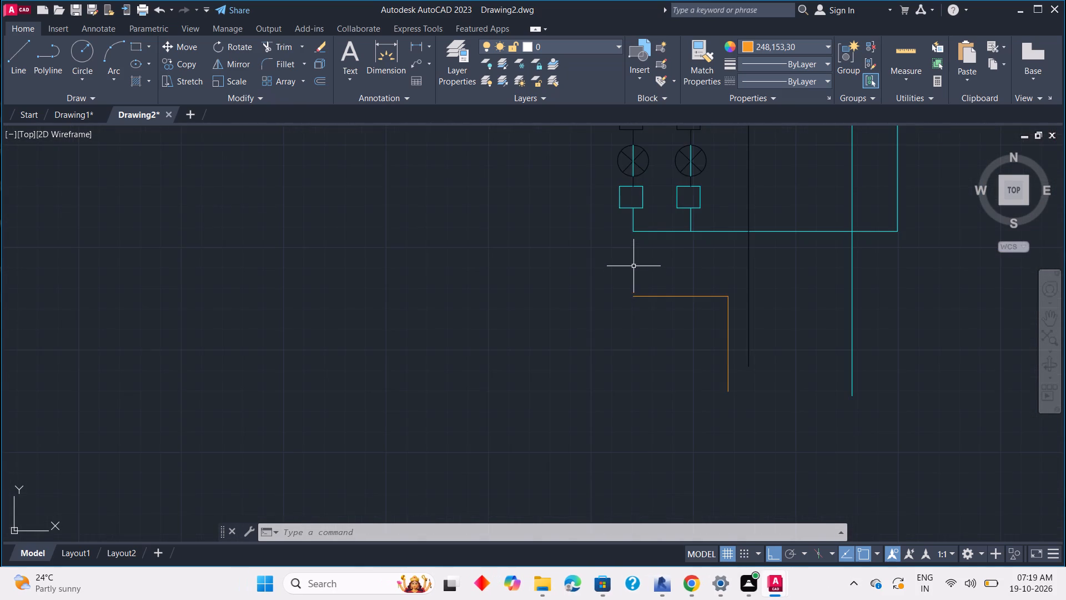
{"action": "middle_click_drag", "start_coordinate": [633, 264], "coordinate": [626, 369]}
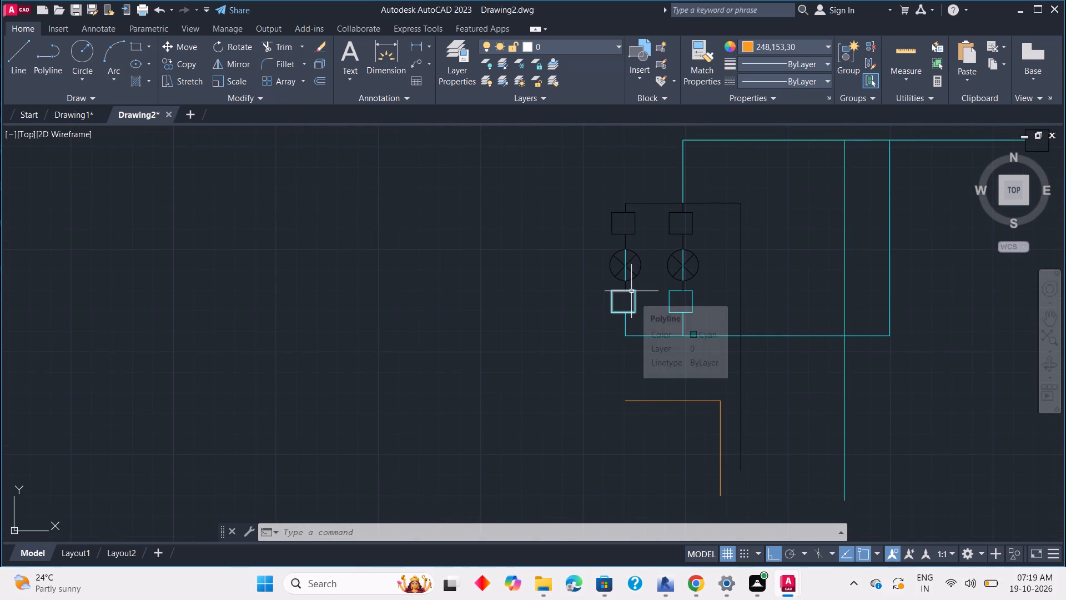
{"action": "middle_click_drag", "start_coordinate": [652, 211], "coordinate": [651, 307]}
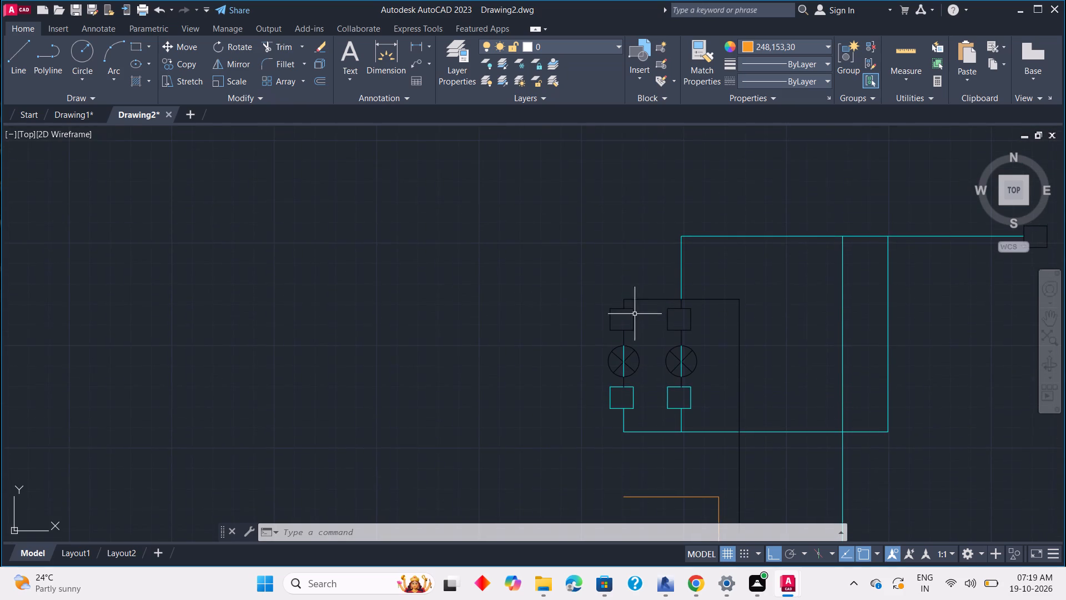
{"action": "scroll", "coordinate": [635, 311], "scroll_direction": "up", "scroll_amount": 2}
{"action": "middle_click_drag", "start_coordinate": [638, 353], "coordinate": [651, 327]}
{"action": "scroll", "coordinate": [650, 326], "scroll_direction": "up", "scroll_amount": 1}
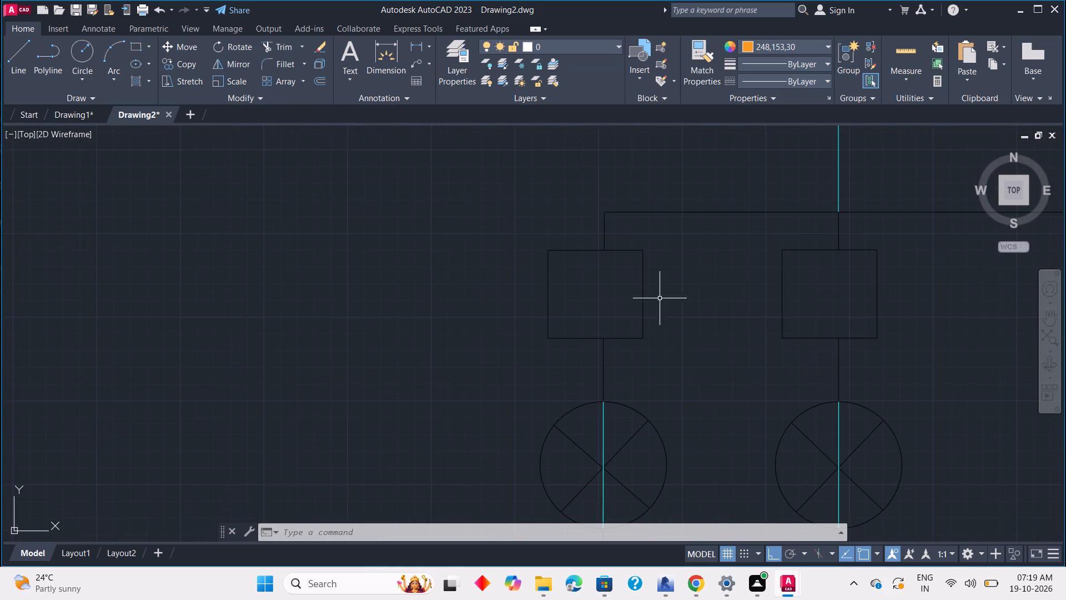
{"action": "scroll", "coordinate": [510, 228], "scroll_direction": "down", "scroll_amount": 2}
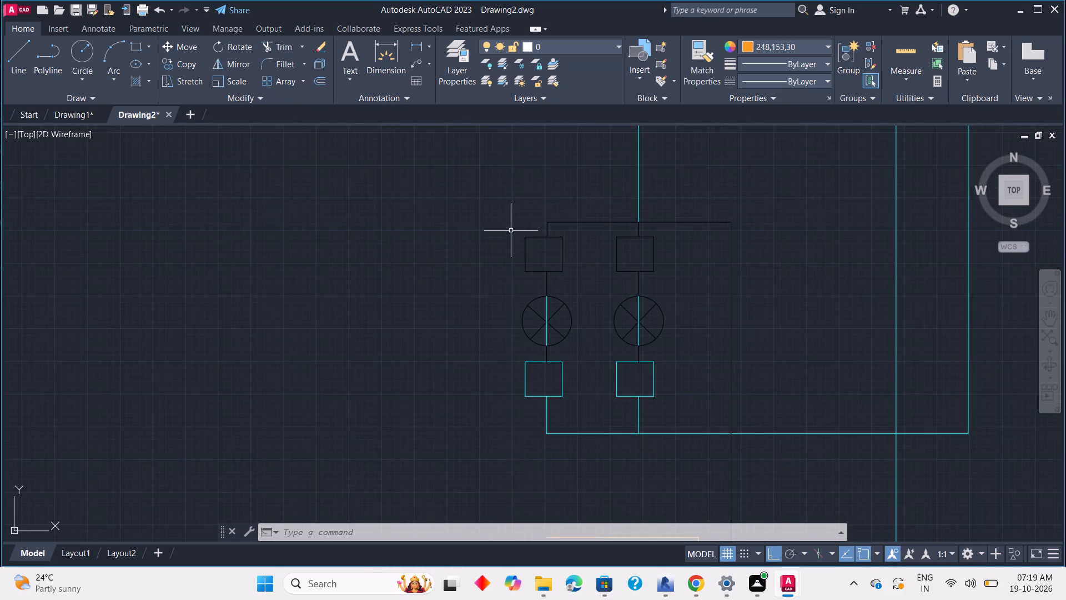
{"action": "scroll", "coordinate": [511, 231], "scroll_direction": "down", "scroll_amount": 2}
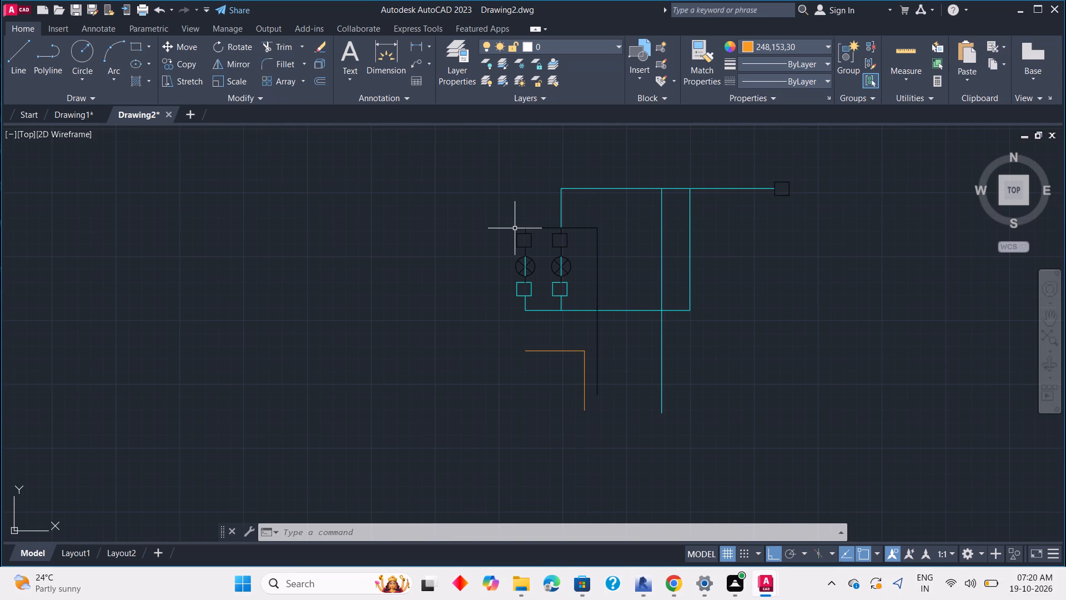
{"action": "scroll", "coordinate": [519, 227], "scroll_direction": "up", "scroll_amount": 2}
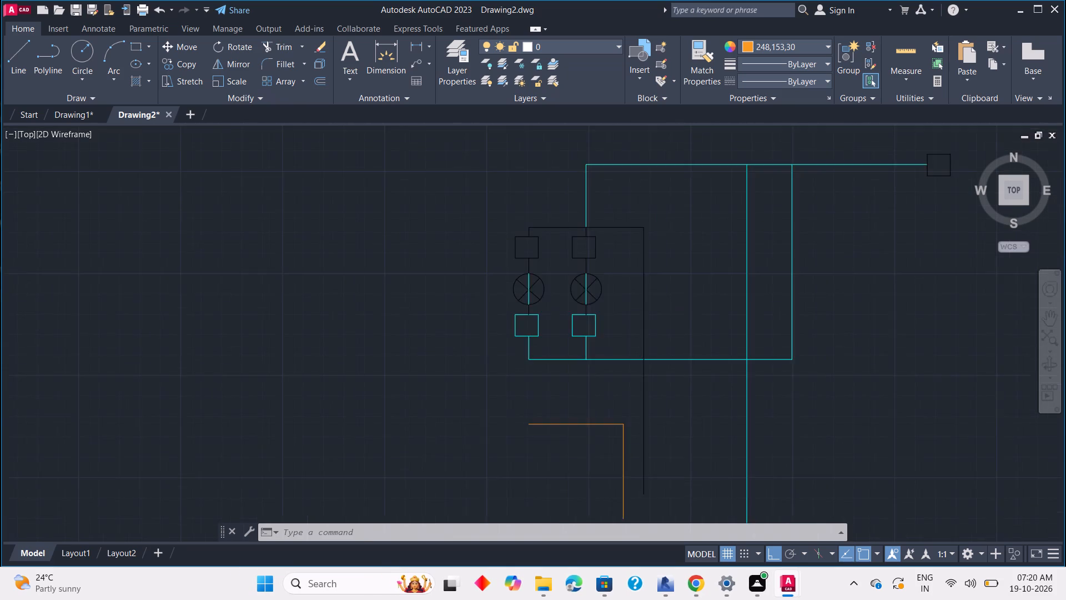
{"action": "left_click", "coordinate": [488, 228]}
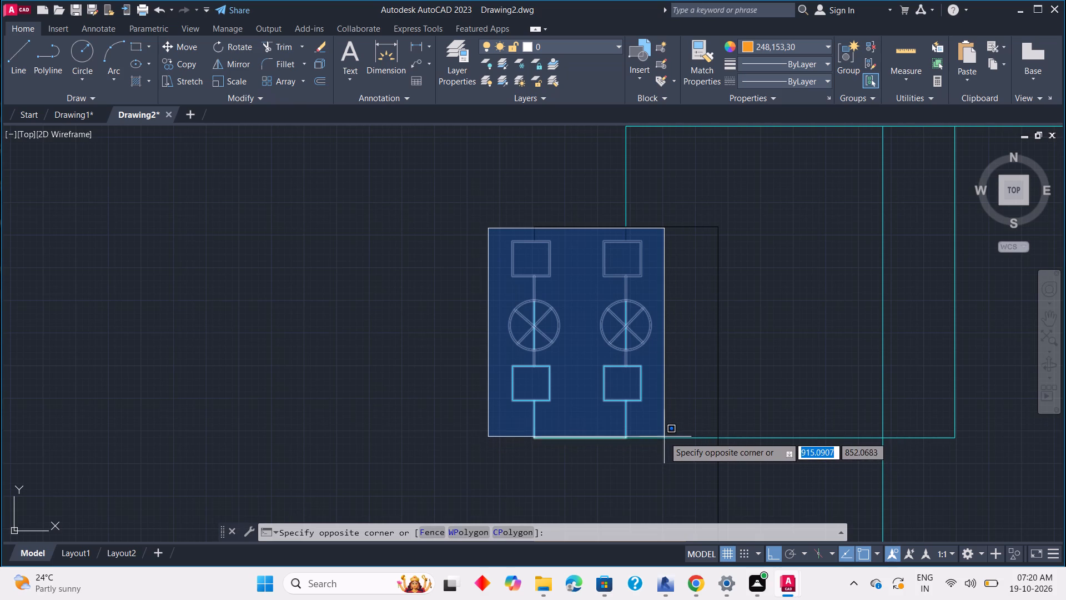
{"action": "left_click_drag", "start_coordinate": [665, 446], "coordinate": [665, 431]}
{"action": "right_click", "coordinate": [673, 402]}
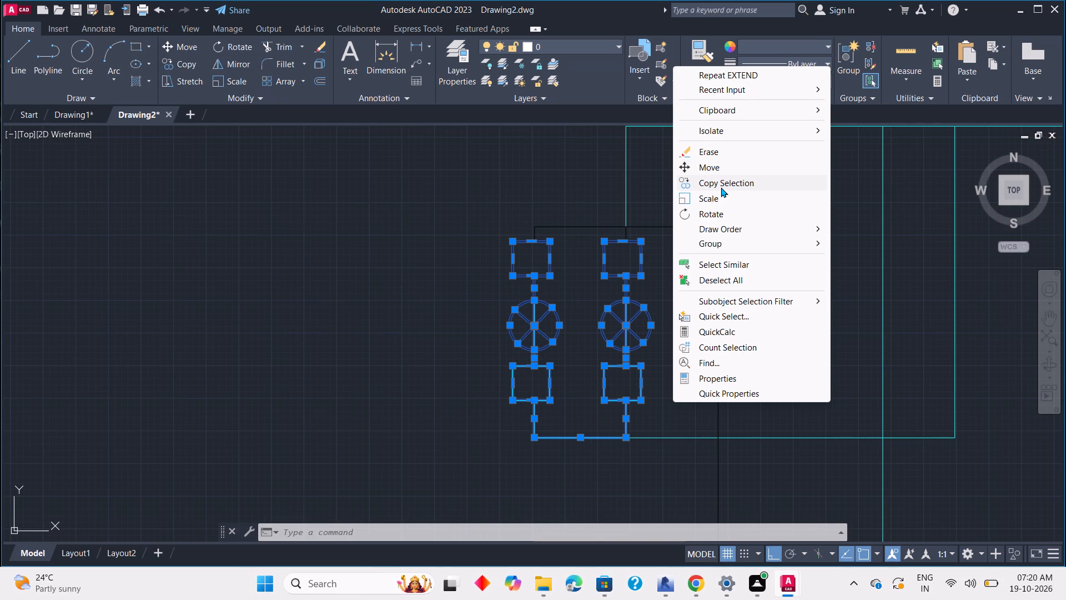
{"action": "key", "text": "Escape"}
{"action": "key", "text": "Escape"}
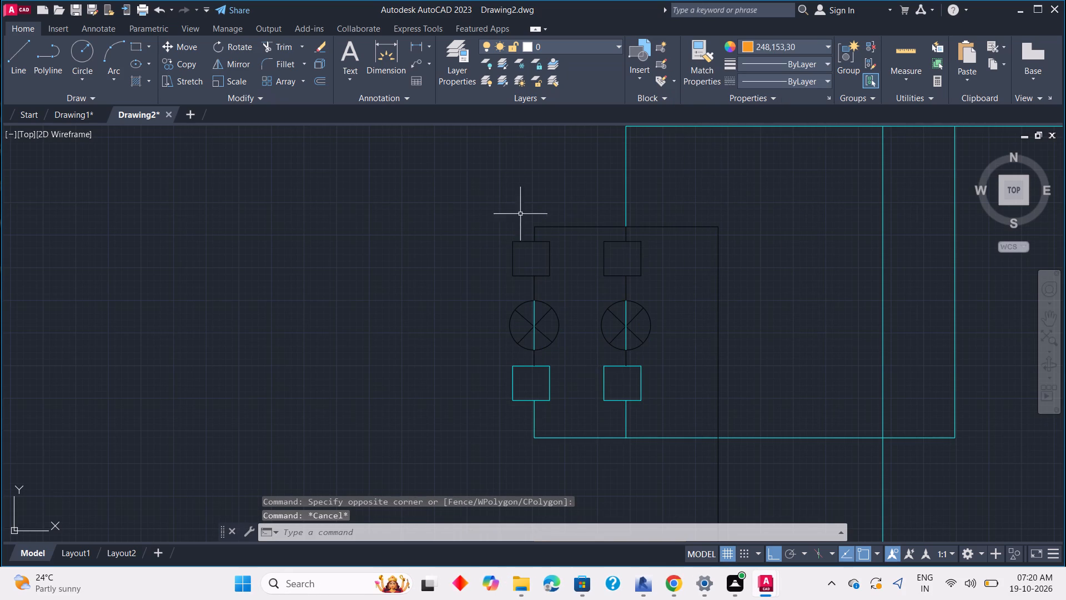
Copy both branches of boxes and crossed circles, with their connecting lines, about 24.1 units straight down onto the orange horizontal line.
{"action": "left_click_drag", "start_coordinate": [467, 202], "coordinate": [474, 204]}
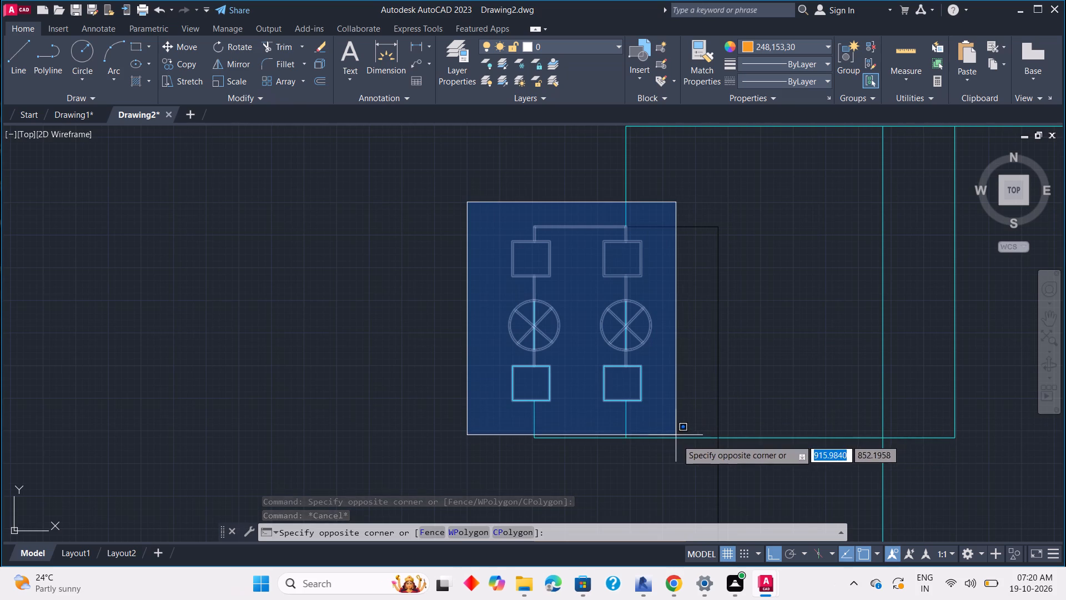
{"action": "left_click", "coordinate": [675, 460]}
{"action": "right_click", "coordinate": [681, 397]}
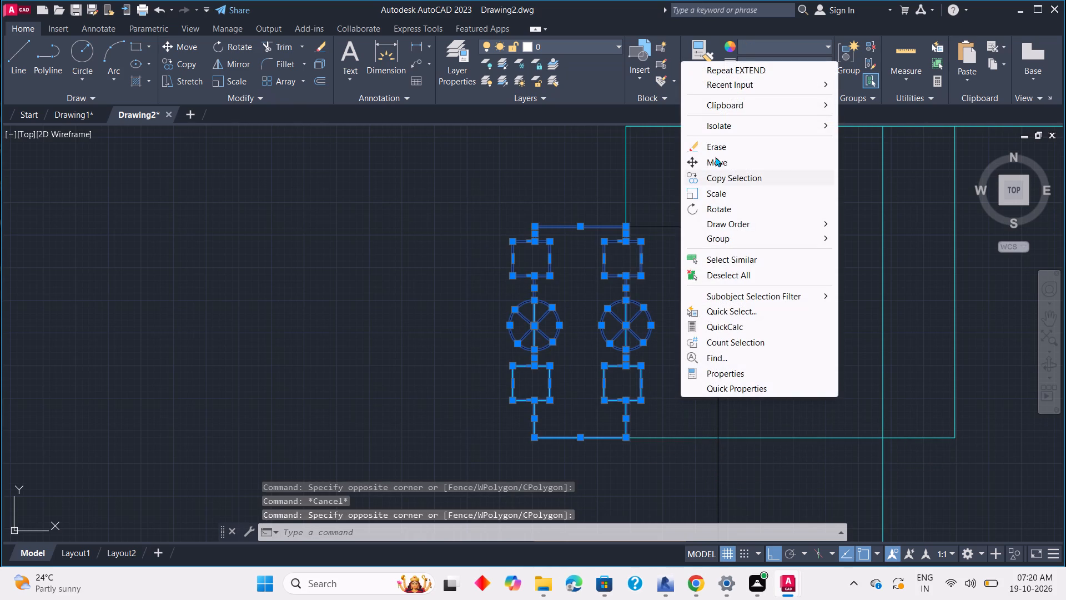
{"action": "left_click", "coordinate": [718, 178]}
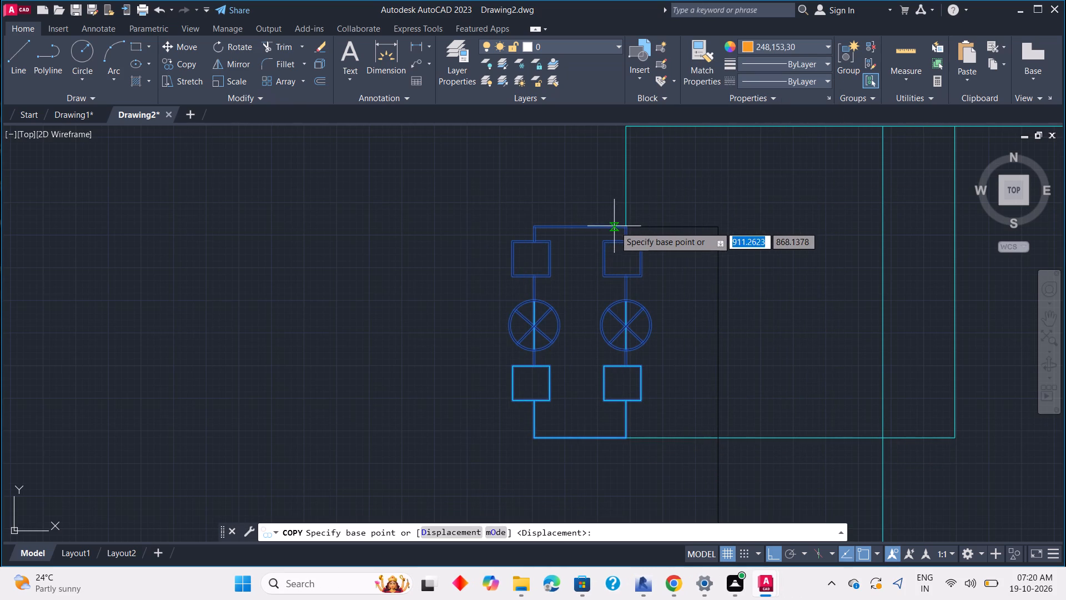
{"action": "left_click", "coordinate": [627, 228]}
{"action": "middle_click_drag", "start_coordinate": [664, 392], "coordinate": [665, 382]}
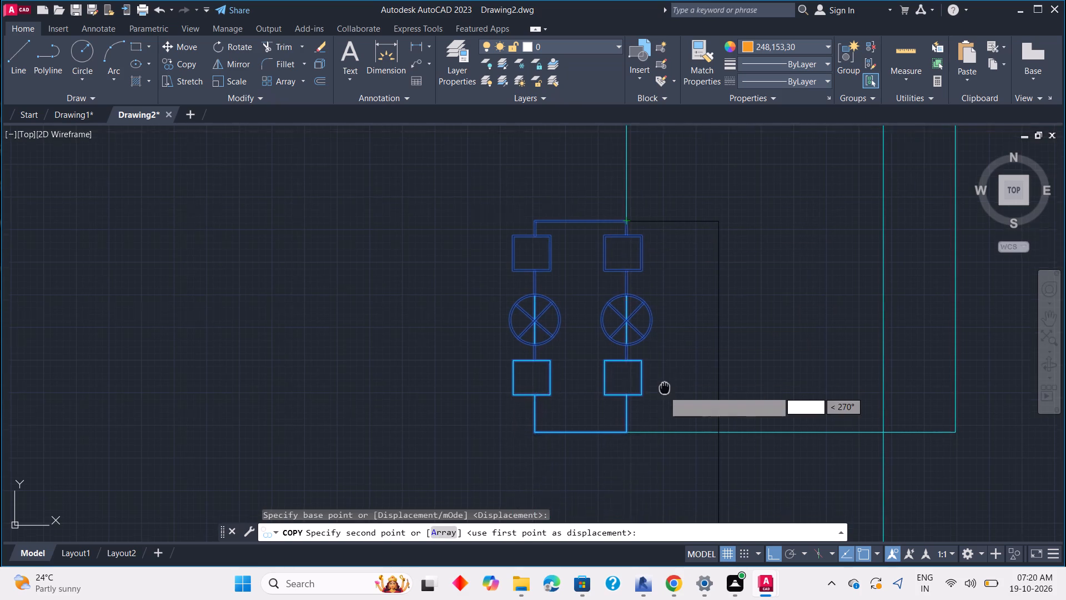
{"action": "middle_click_drag", "start_coordinate": [665, 382], "coordinate": [671, 66]}
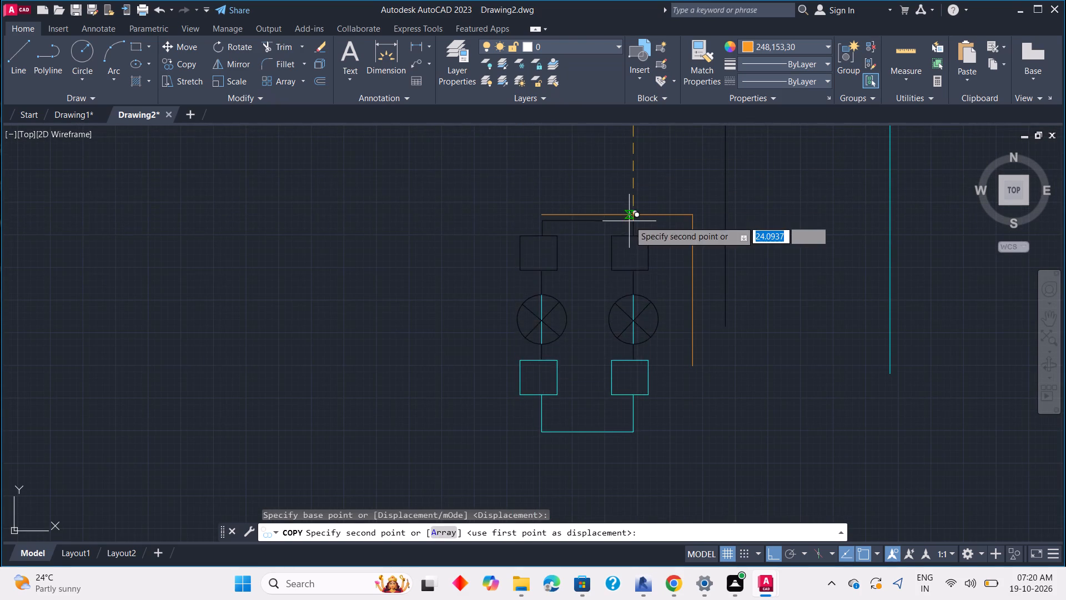
{"action": "scroll", "coordinate": [629, 221], "scroll_direction": "up", "scroll_amount": 2}
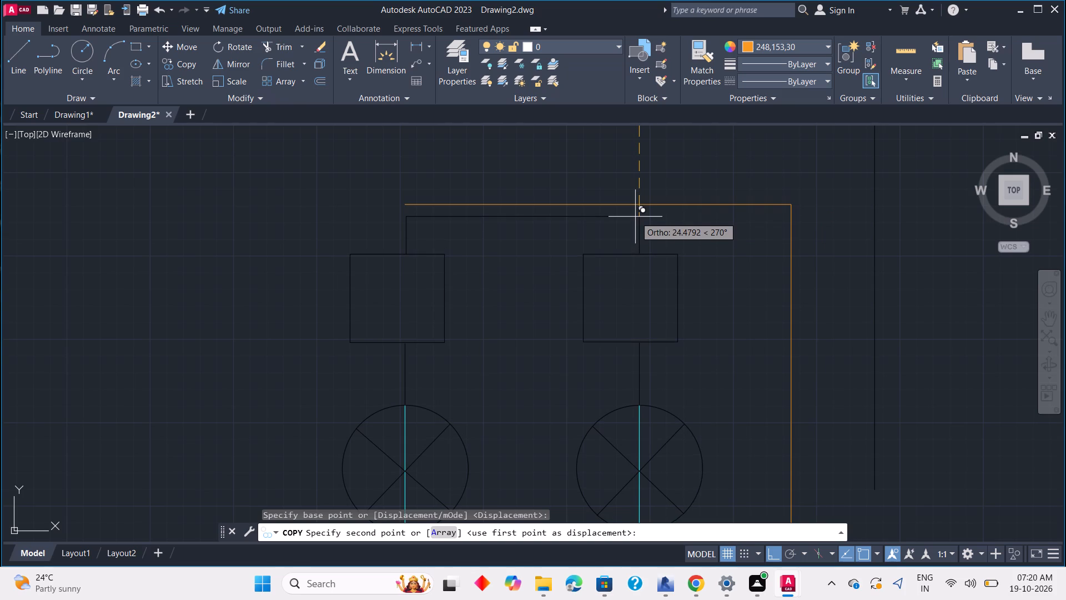
{"action": "scroll", "coordinate": [635, 203], "scroll_direction": "up", "scroll_amount": 3}
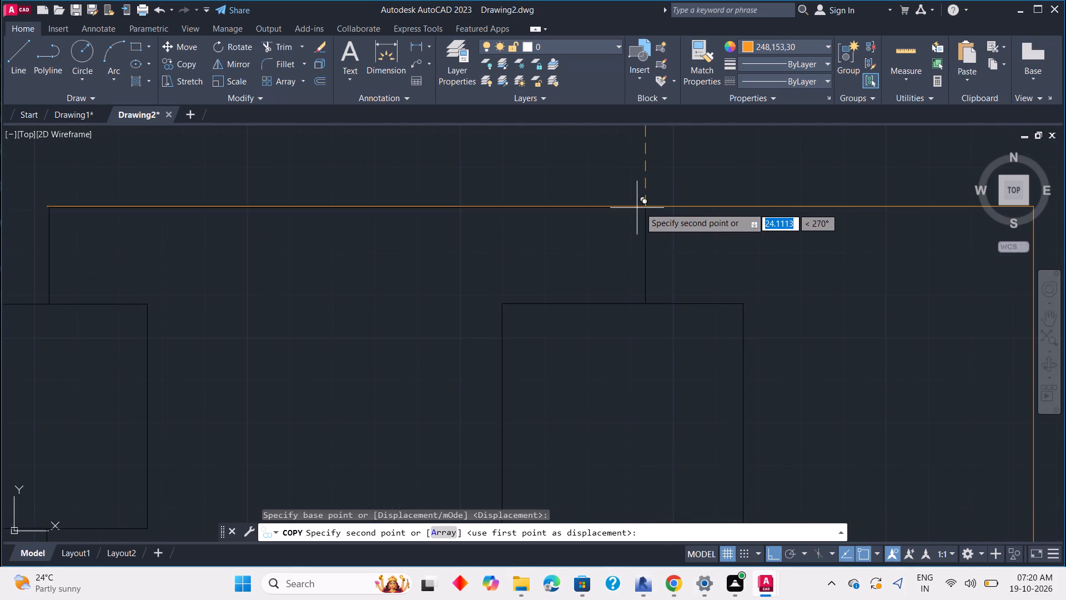
{"action": "left_click", "coordinate": [643, 206]}
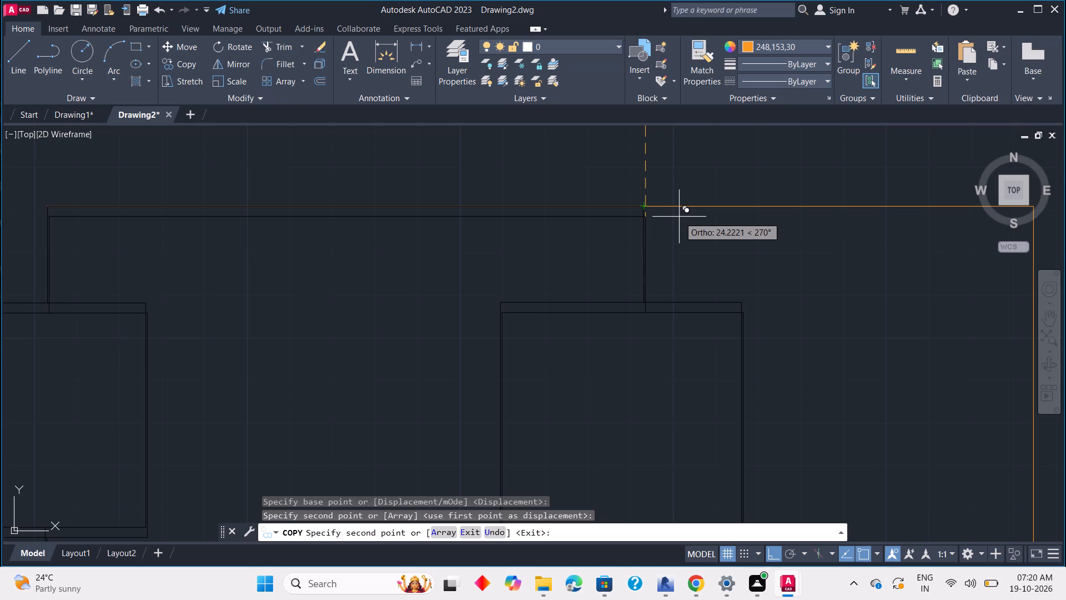
{"action": "key", "text": "Escape"}
Erase the orange horizontal line that overlaps the copied black connecting line.
{"action": "scroll", "coordinate": [631, 207], "scroll_direction": "up", "scroll_amount": 3}
{"action": "middle_click_drag", "start_coordinate": [631, 204], "coordinate": [636, 218]}
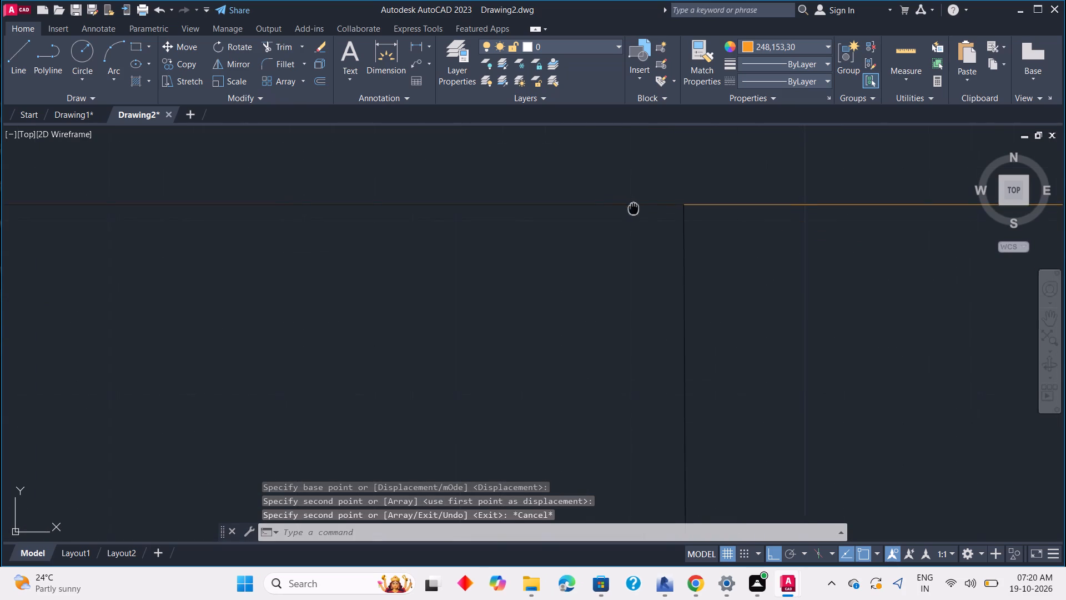
{"action": "middle_click_drag", "start_coordinate": [636, 218], "coordinate": [648, 296]}
{"action": "left_click", "coordinate": [654, 293]}
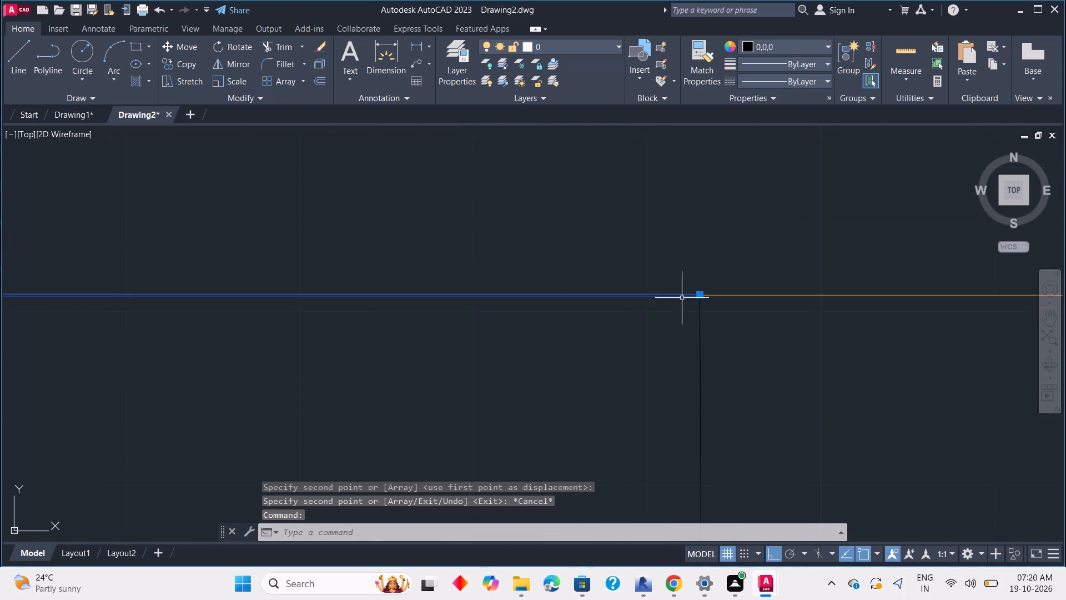
{"action": "key", "text": "Escape"}
{"action": "left_click", "coordinate": [723, 295]}
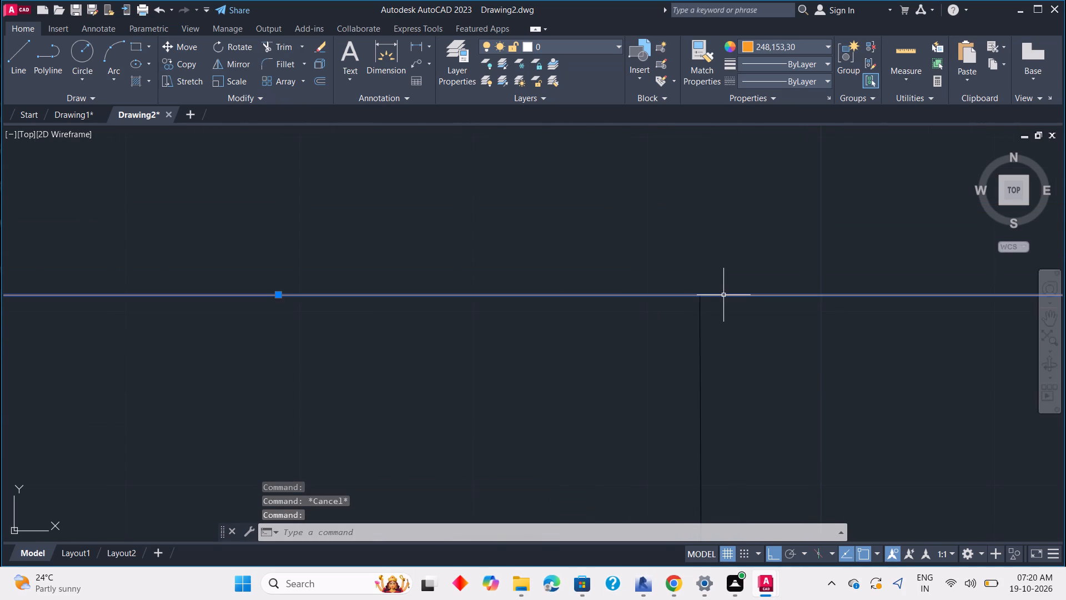
{"action": "key", "text": "Delete"}
Draw an orange horizontal line about 4.6 units long from the copied black connecting line's right end to the orange vertical line's top.
{"action": "scroll", "coordinate": [726, 296], "scroll_direction": "down", "scroll_amount": 6}
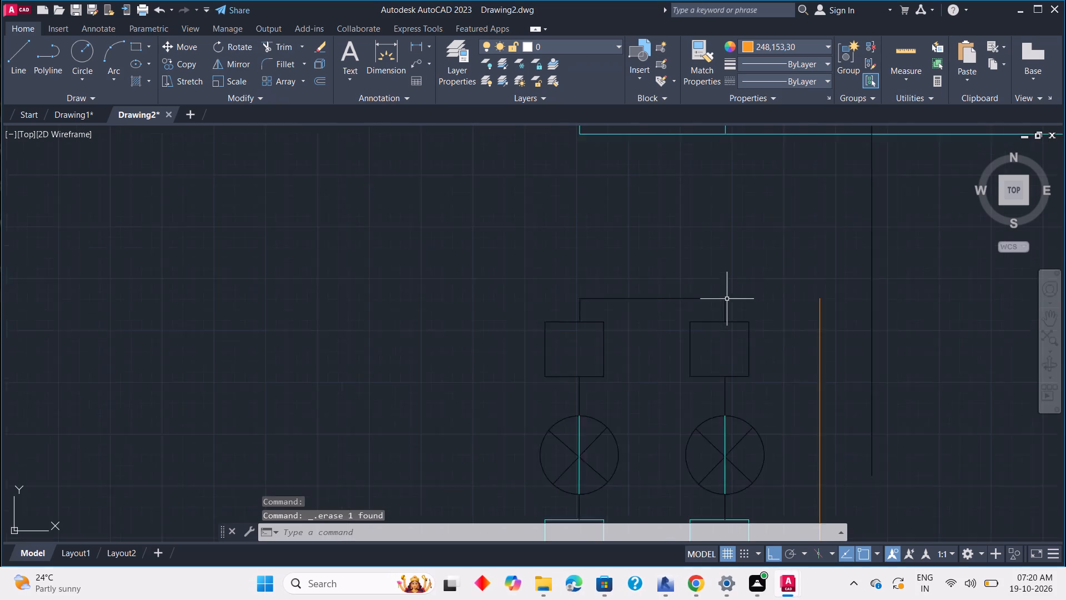
{"action": "scroll", "coordinate": [727, 299], "scroll_direction": "down", "scroll_amount": 1}
{"action": "middle_click_drag", "start_coordinate": [745, 326], "coordinate": [676, 311]}
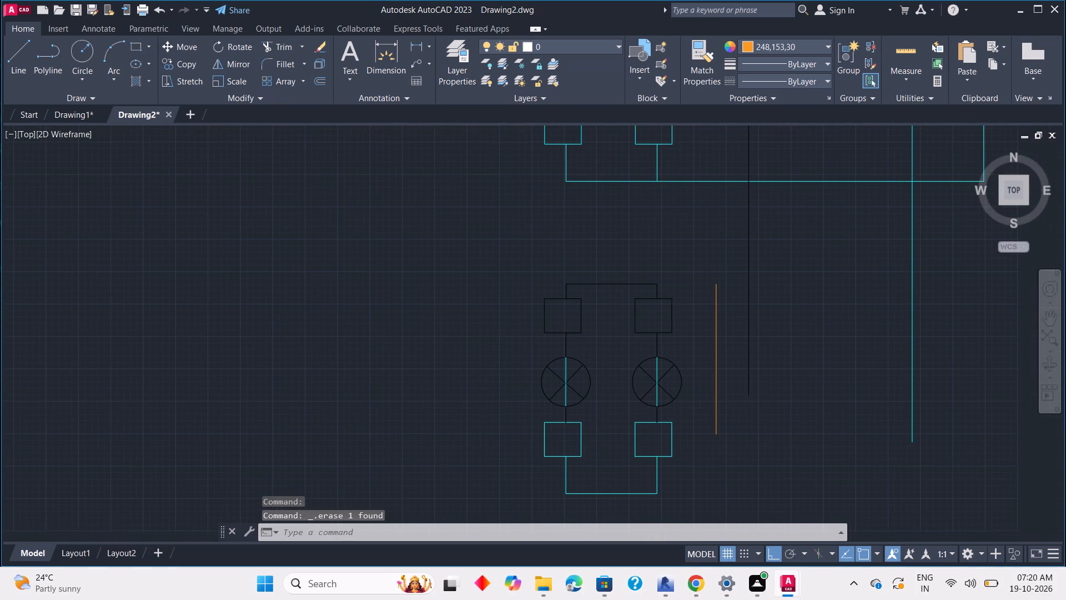
{"action": "scroll", "coordinate": [681, 293], "scroll_direction": "up", "scroll_amount": 1}
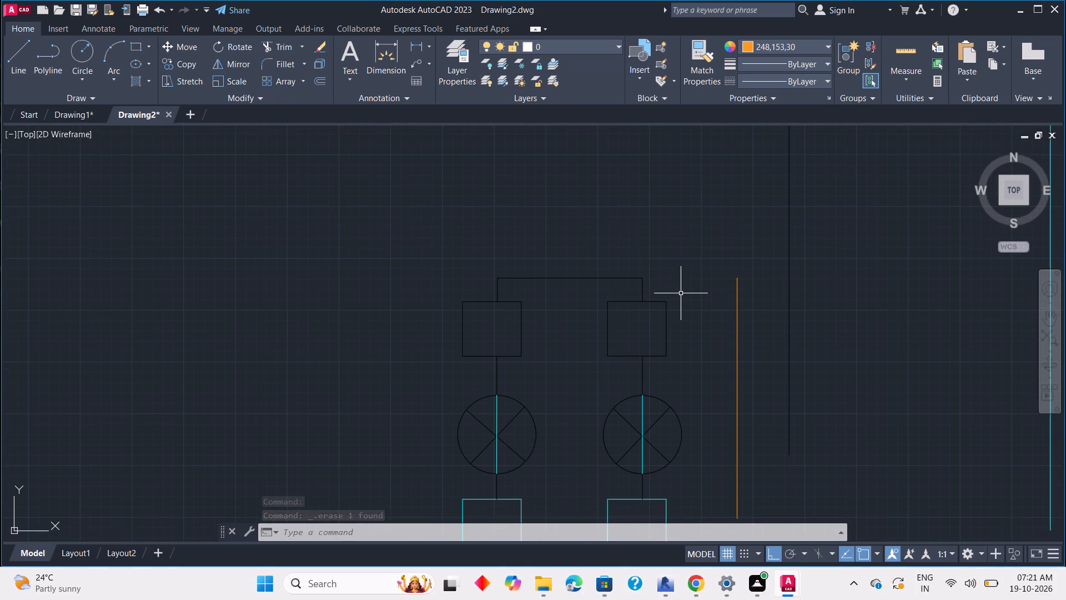
{"action": "type", "text": "l"}
{"action": "key", "text": "space"}
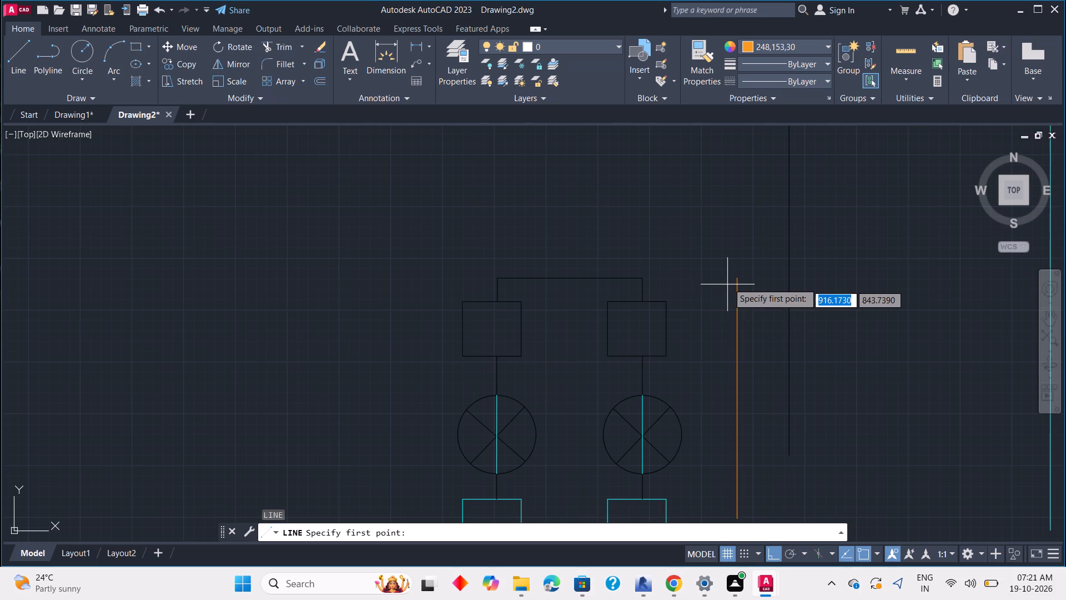
{"action": "key", "text": "Escape"}
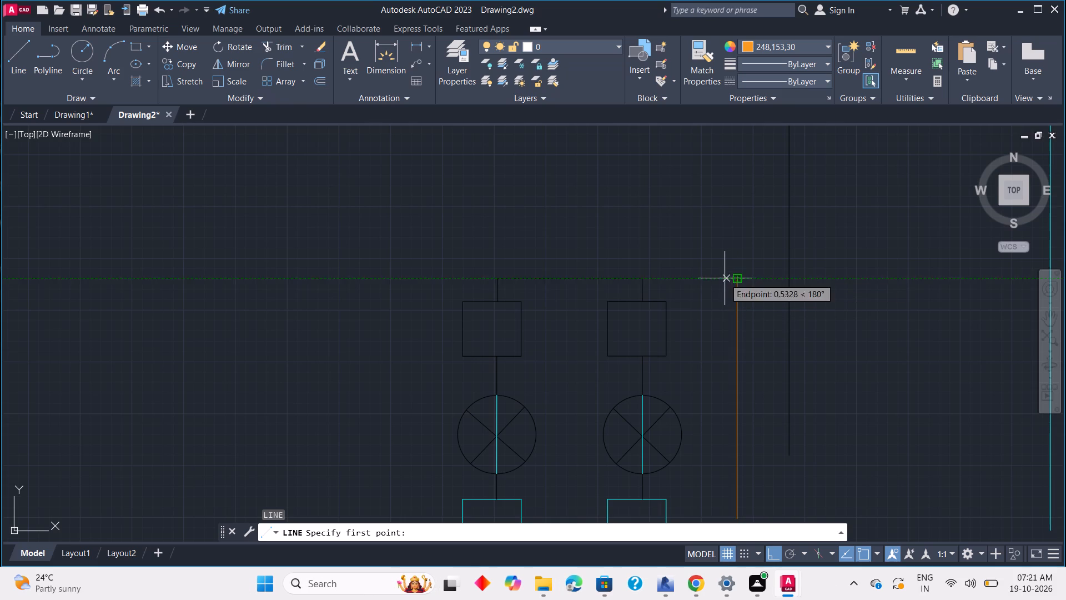
{"action": "key", "text": "space"}
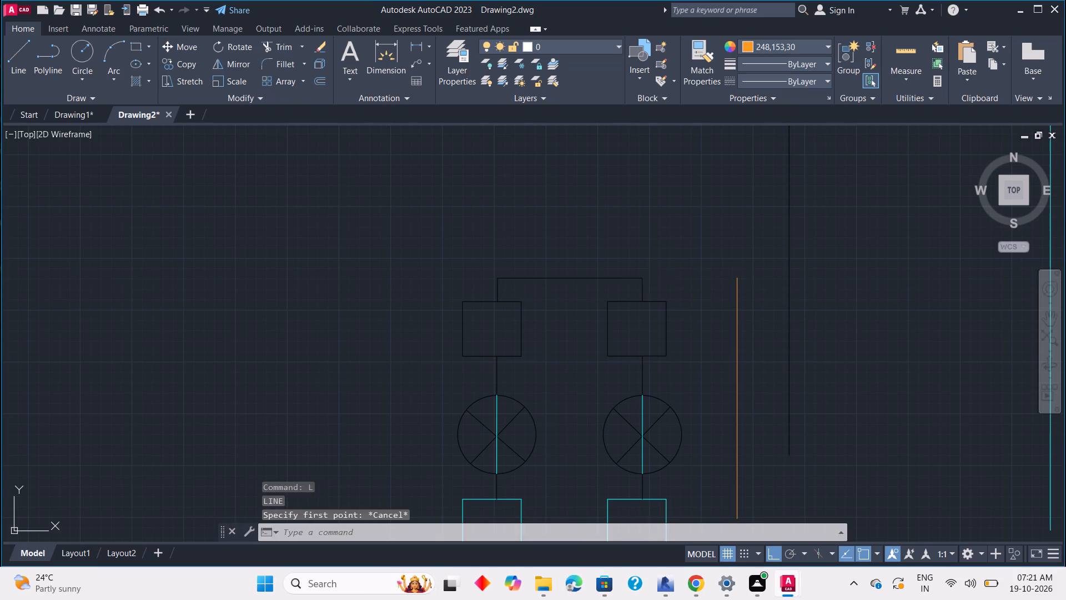
{"action": "left_click", "coordinate": [644, 276]}
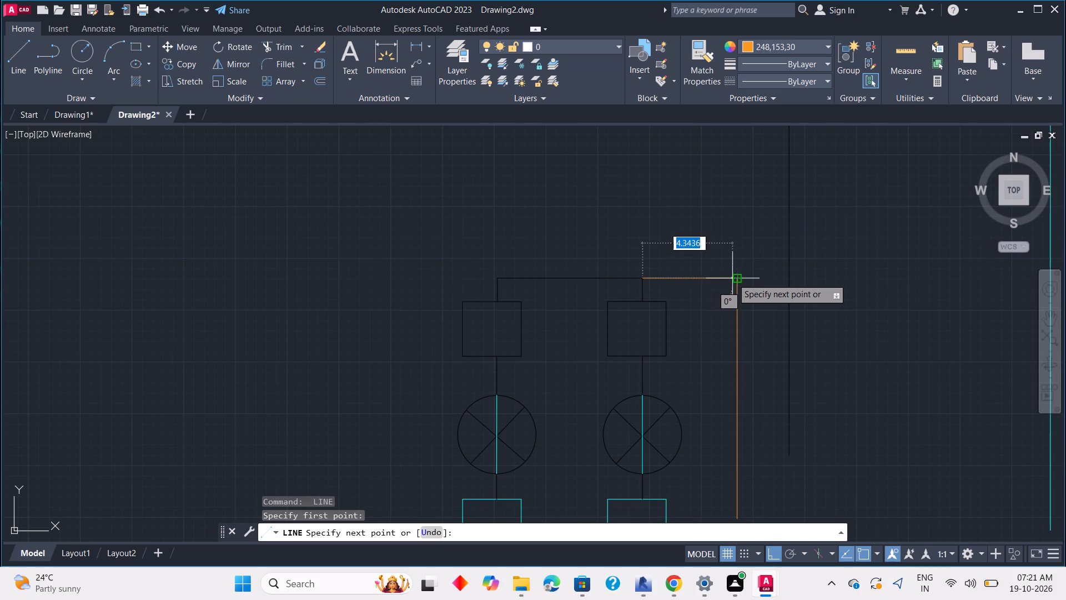
{"action": "scroll", "coordinate": [733, 278], "scroll_direction": "up", "scroll_amount": 5}
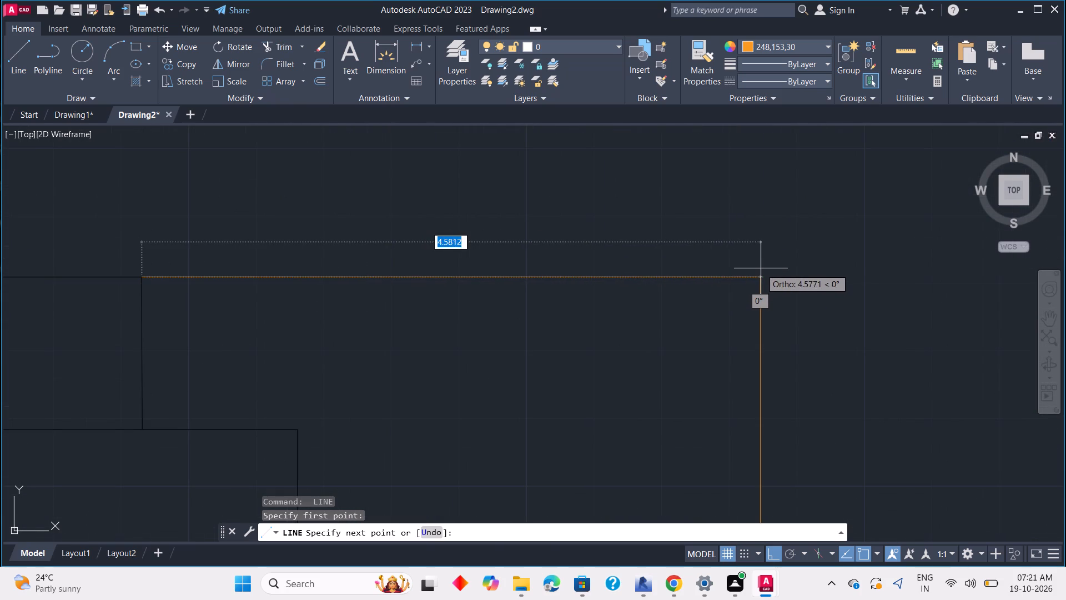
{"action": "left_click", "coordinate": [762, 269]}
{"action": "key", "text": "Escape"}
Trim the orange horizontal line's overhang past the orange vertical line at their top corner.
{"action": "scroll", "coordinate": [761, 272], "scroll_direction": "up", "scroll_amount": 3}
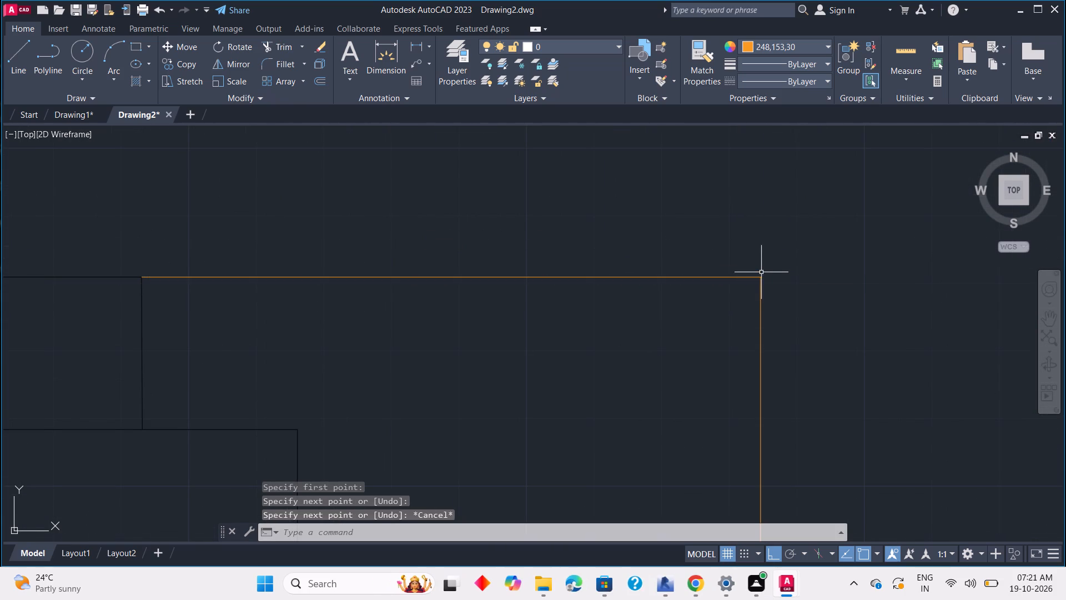
{"action": "scroll", "coordinate": [753, 288], "scroll_direction": "up", "scroll_amount": 2}
{"action": "scroll", "coordinate": [812, 306], "scroll_direction": "up", "scroll_amount": 2}
{"action": "scroll", "coordinate": [756, 292], "scroll_direction": "up", "scroll_amount": 2}
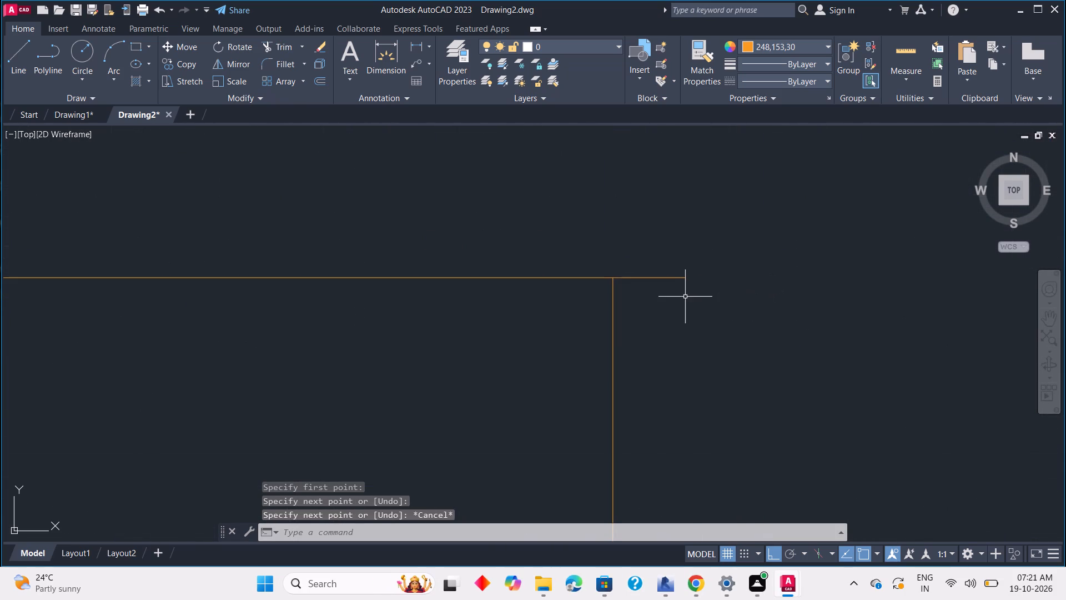
{"action": "type", "text": "tr"}
{"action": "key", "text": "space"}
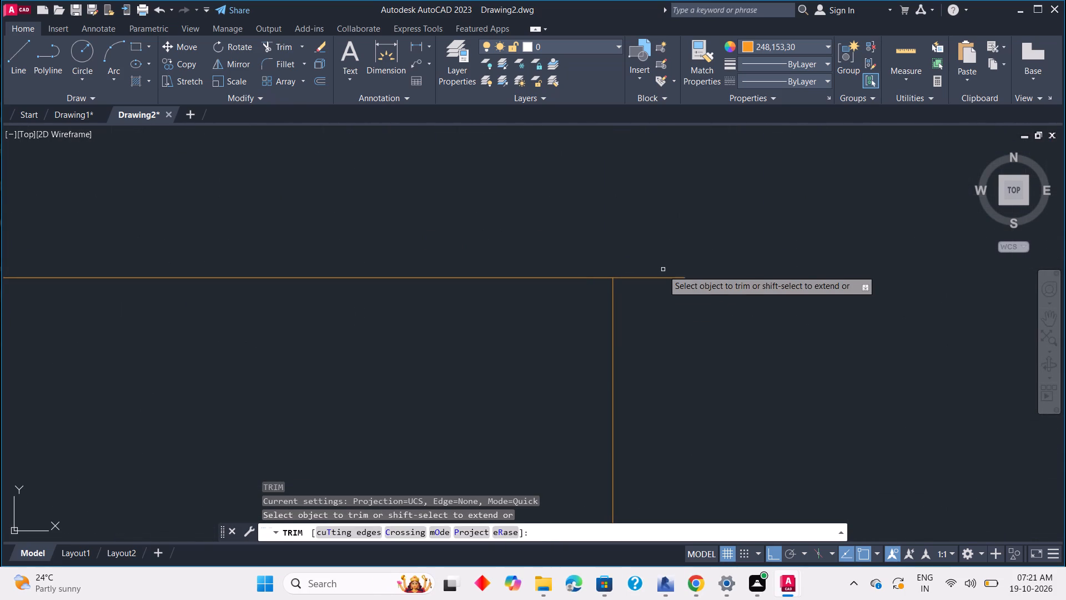
{"action": "left_click_drag", "start_coordinate": [663, 276], "coordinate": [669, 321]}
{"action": "key", "text": "Escape"}
{"action": "scroll", "coordinate": [685, 314], "scroll_direction": "down", "scroll_amount": 10}
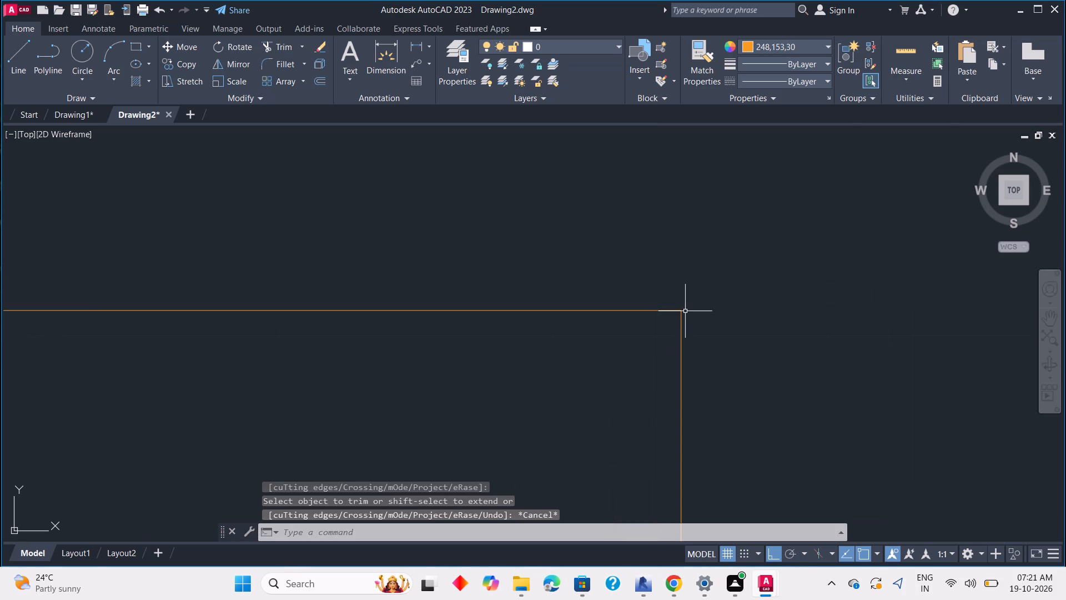
Change the copied black horizontal connecting line above the two upper boxes to orange 248,153,30.
{"action": "scroll", "coordinate": [685, 311], "scroll_direction": "down", "scroll_amount": 11}
{"action": "scroll", "coordinate": [580, 325], "scroll_direction": "up", "scroll_amount": 3}
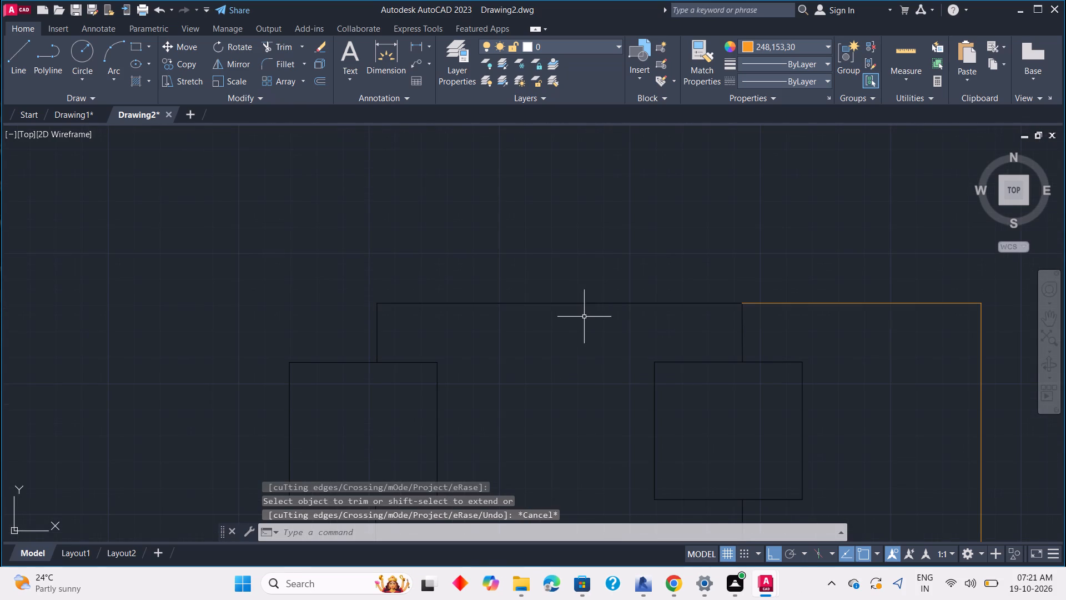
{"action": "left_click", "coordinate": [591, 303]}
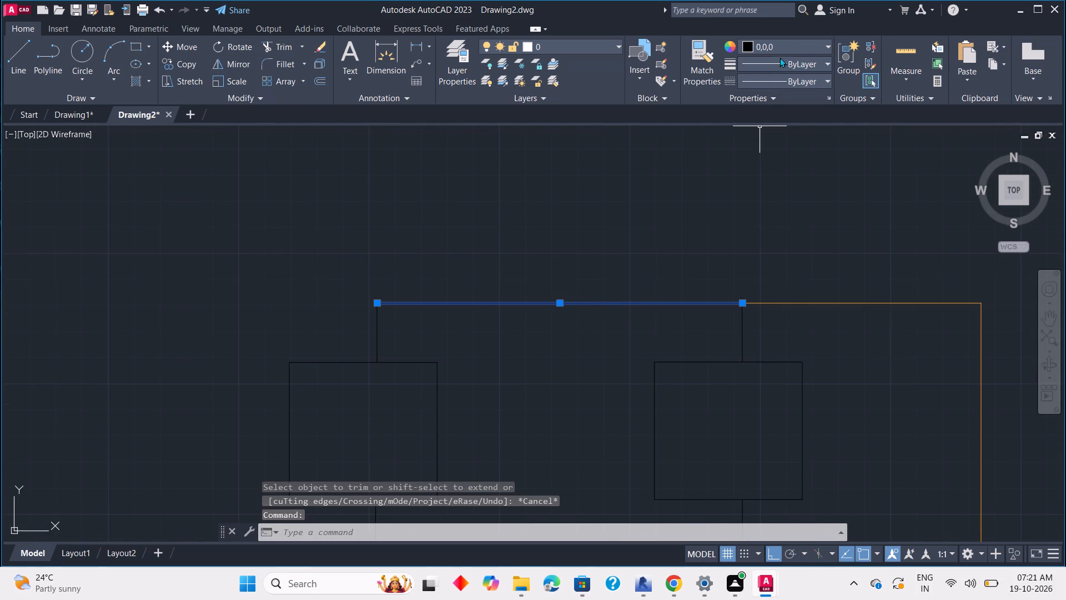
{"action": "left_click", "coordinate": [783, 47]}
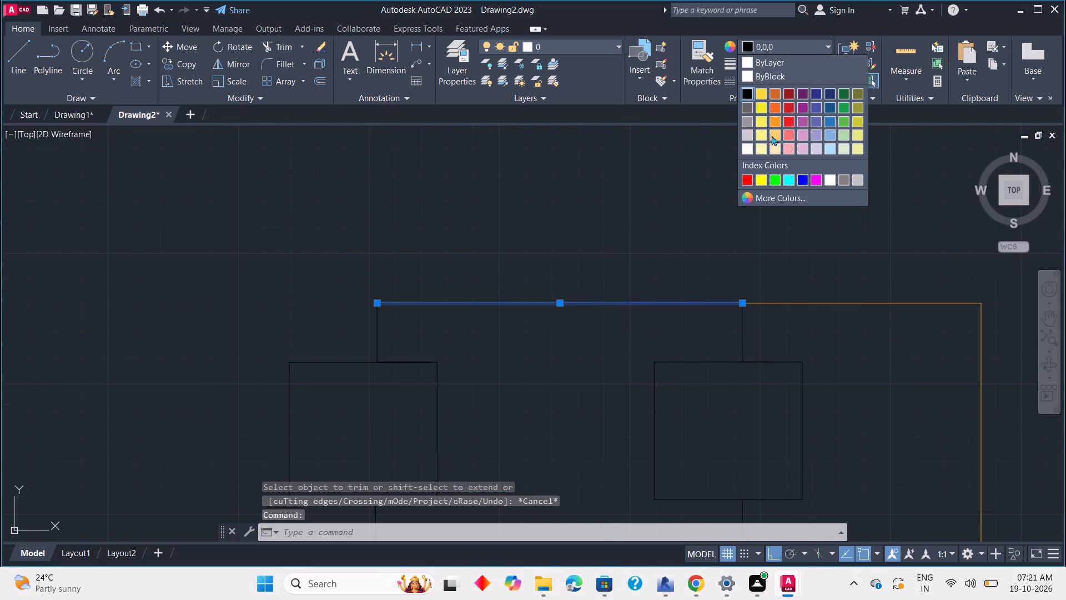
{"action": "left_click", "coordinate": [775, 124]}
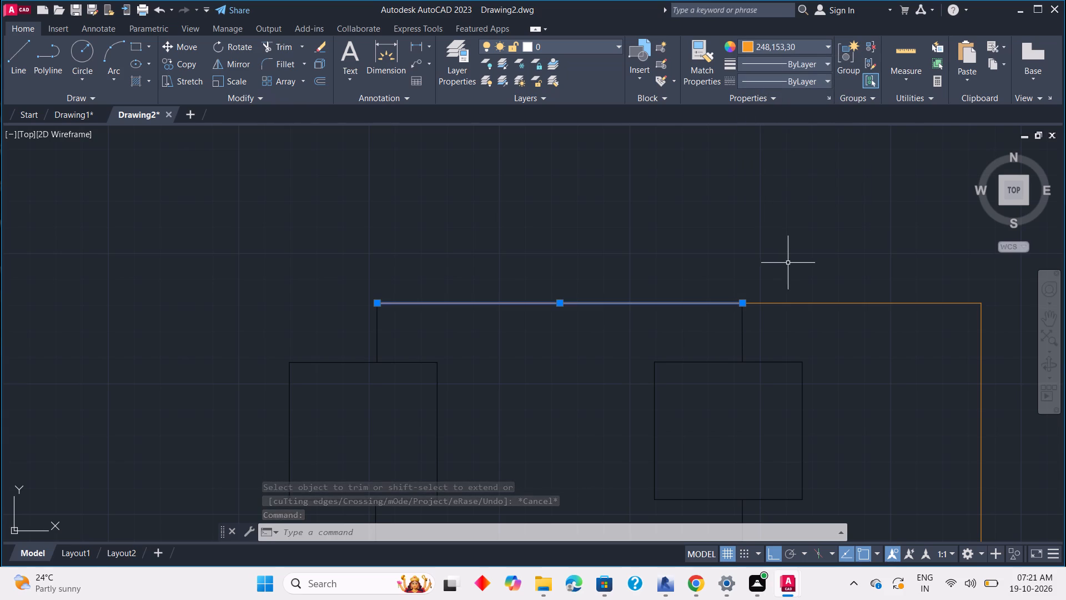
{"action": "key", "text": "Escape"}
Change the short black vertical line above the copied right branch's upper box to cyan.
{"action": "scroll", "coordinate": [770, 312], "scroll_direction": "down", "scroll_amount": 1}
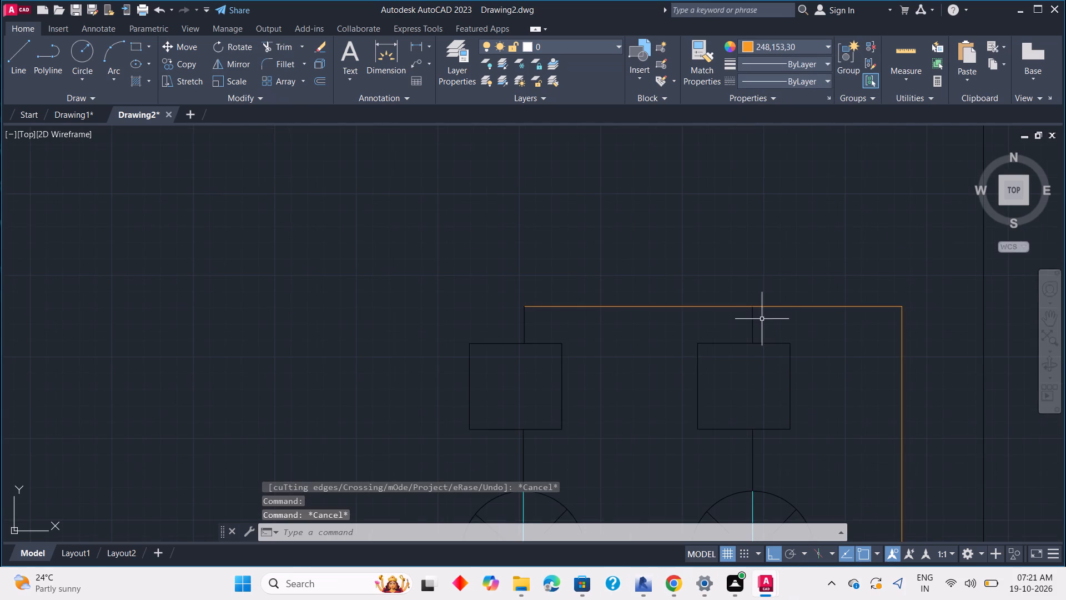
{"action": "middle_click_drag", "start_coordinate": [745, 340], "coordinate": [748, 284]}
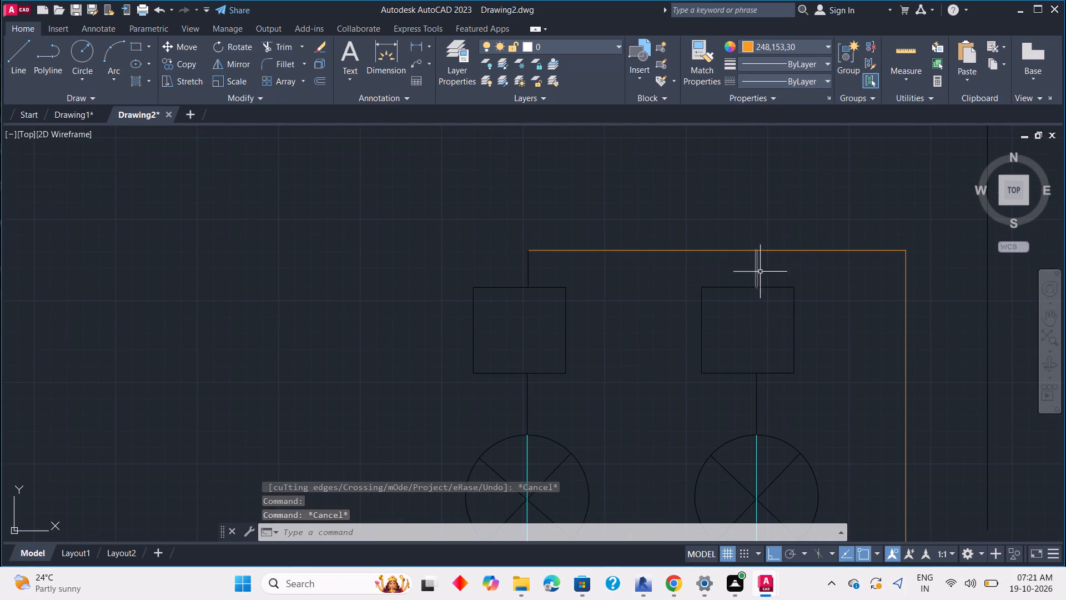
{"action": "left_click", "coordinate": [756, 268]}
{"action": "left_click", "coordinate": [804, 45]}
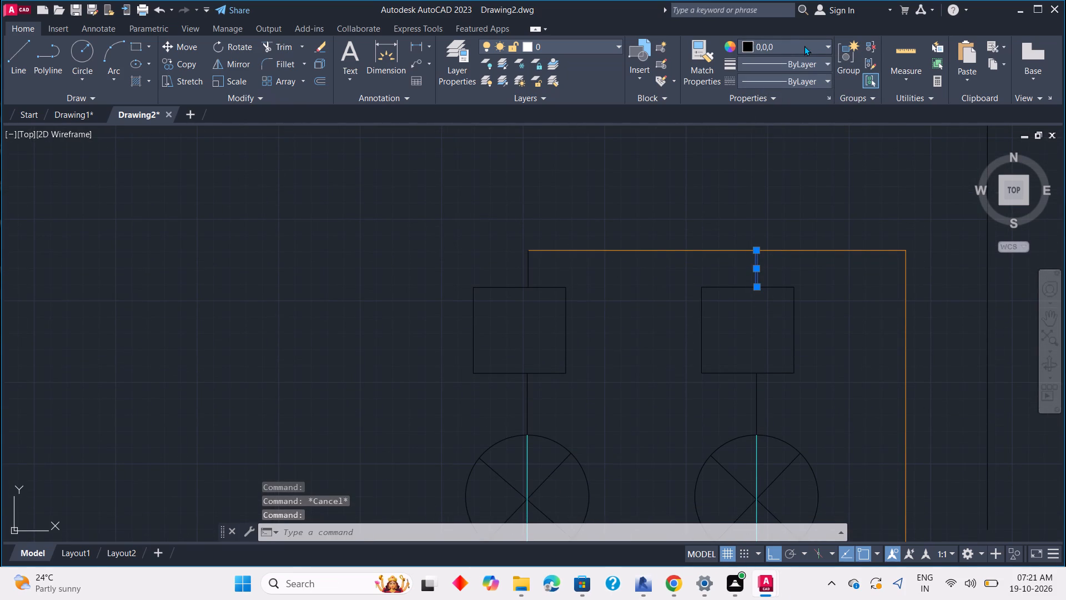
{"action": "left_click", "coordinate": [791, 183]}
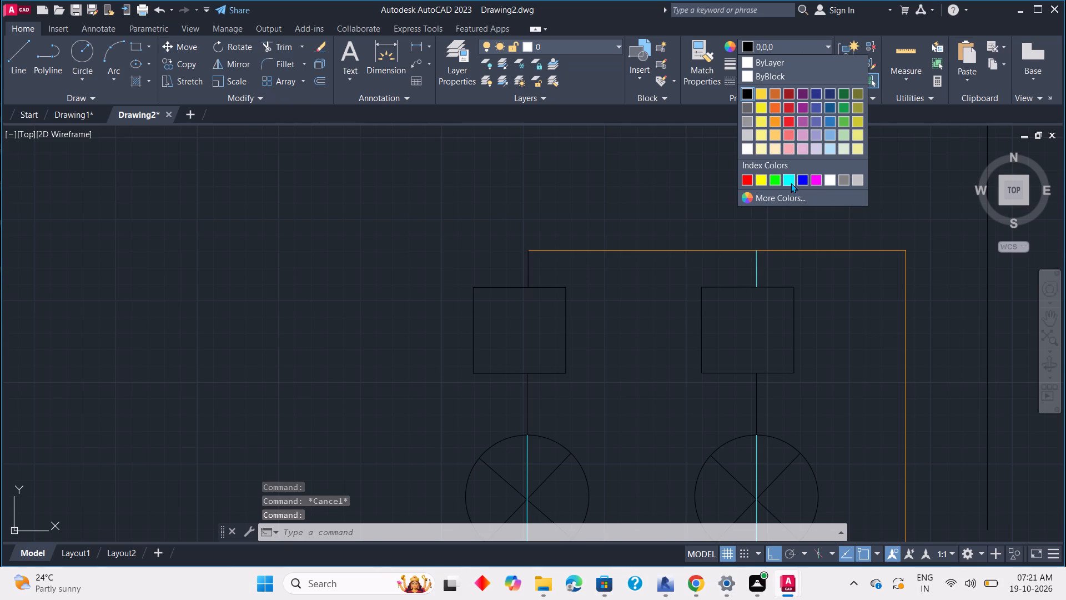
{"action": "key", "text": "Escape"}
Change the short black vertical line above the copied left branch's upper box to orange 248,153,30.
{"action": "scroll", "coordinate": [592, 291], "scroll_direction": "down", "scroll_amount": 1}
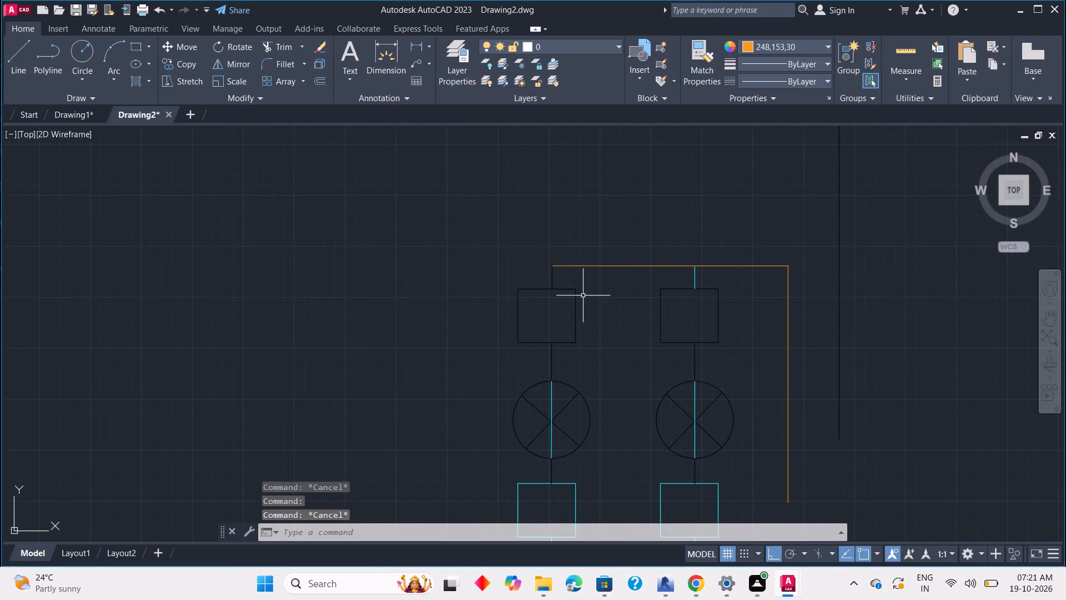
{"action": "middle_click_drag", "start_coordinate": [583, 296], "coordinate": [653, 297]}
{"action": "scroll", "coordinate": [605, 278], "scroll_direction": "up", "scroll_amount": 1}
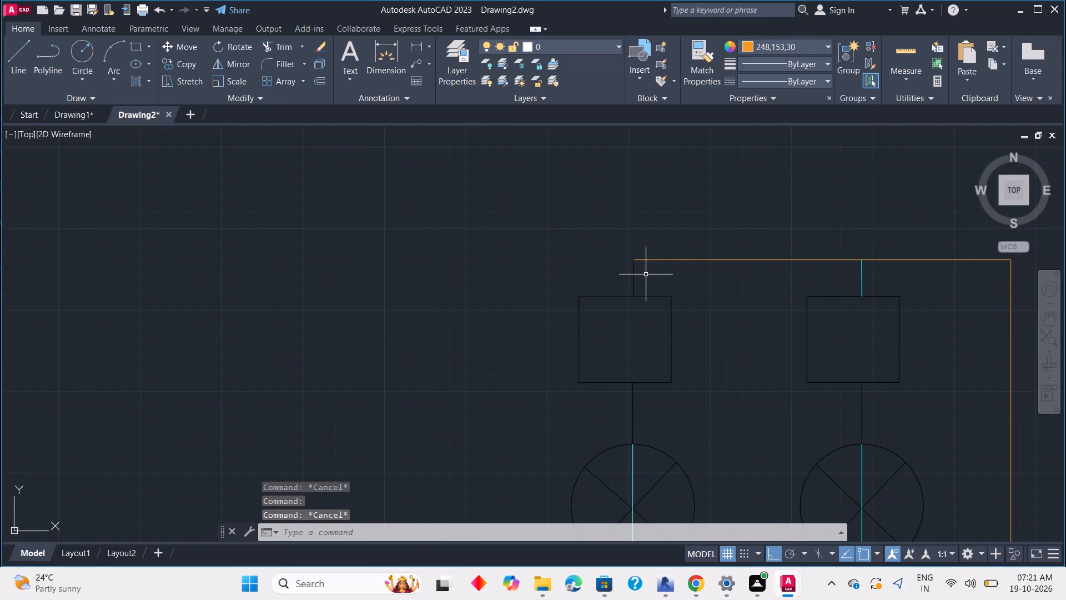
{"action": "left_click", "coordinate": [634, 279]}
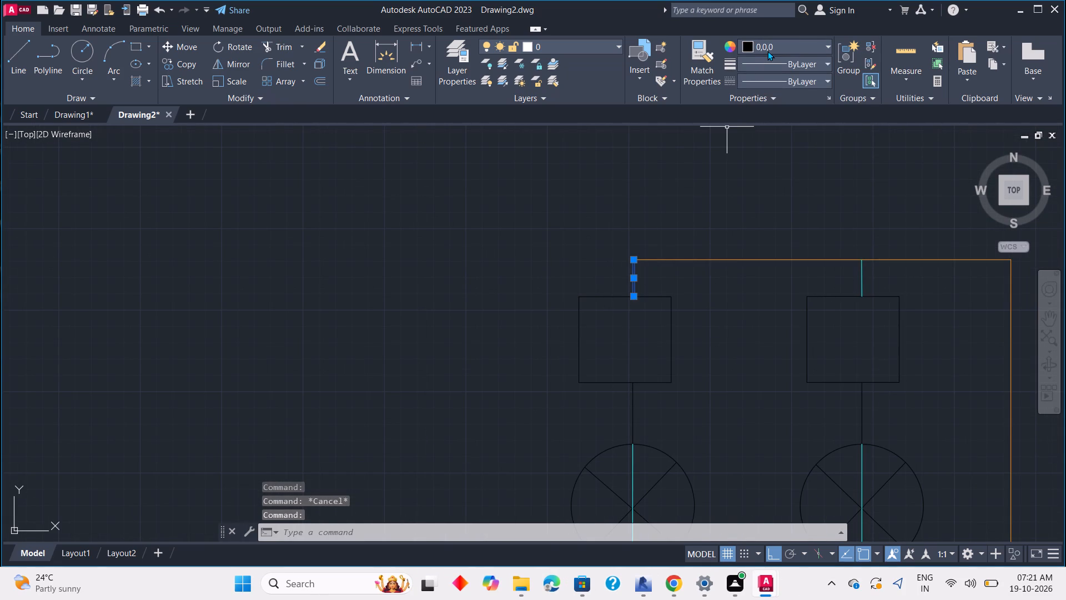
{"action": "left_click", "coordinate": [767, 51]}
{"action": "left_click", "coordinate": [772, 118]}
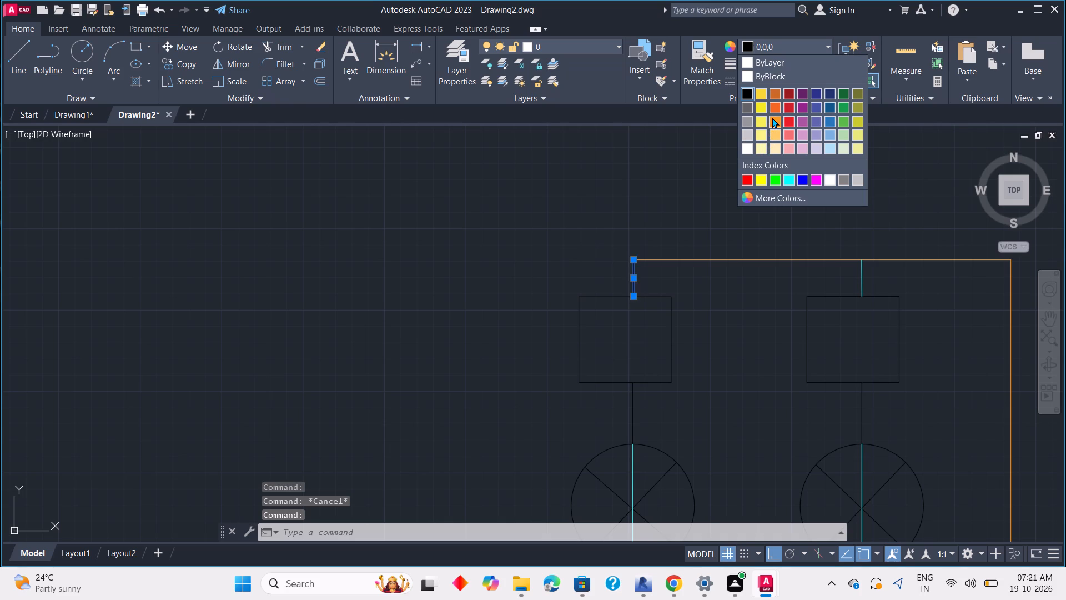
{"action": "key", "text": "Escape"}
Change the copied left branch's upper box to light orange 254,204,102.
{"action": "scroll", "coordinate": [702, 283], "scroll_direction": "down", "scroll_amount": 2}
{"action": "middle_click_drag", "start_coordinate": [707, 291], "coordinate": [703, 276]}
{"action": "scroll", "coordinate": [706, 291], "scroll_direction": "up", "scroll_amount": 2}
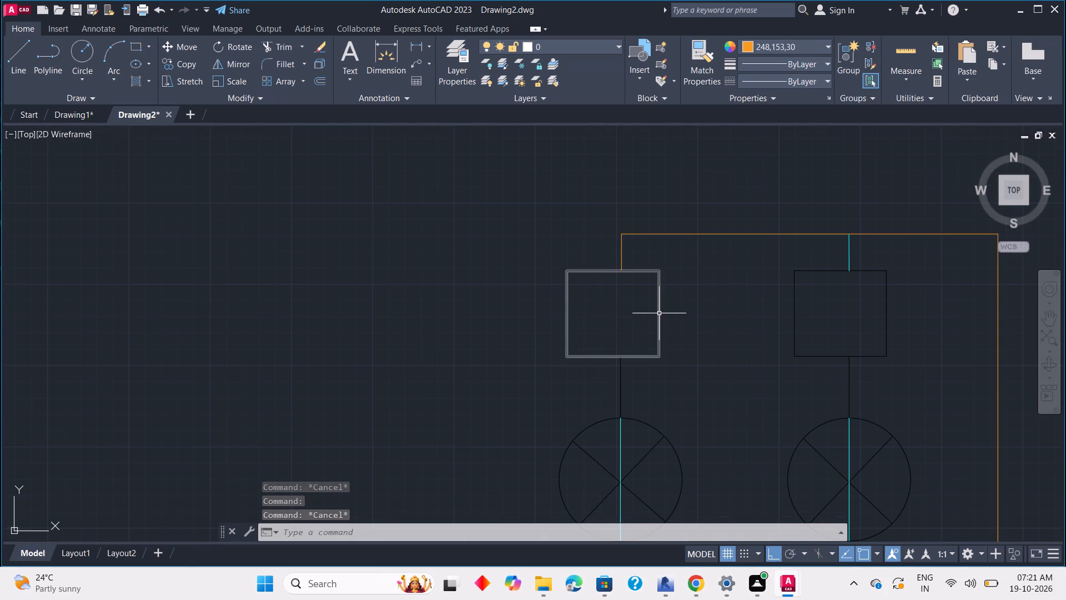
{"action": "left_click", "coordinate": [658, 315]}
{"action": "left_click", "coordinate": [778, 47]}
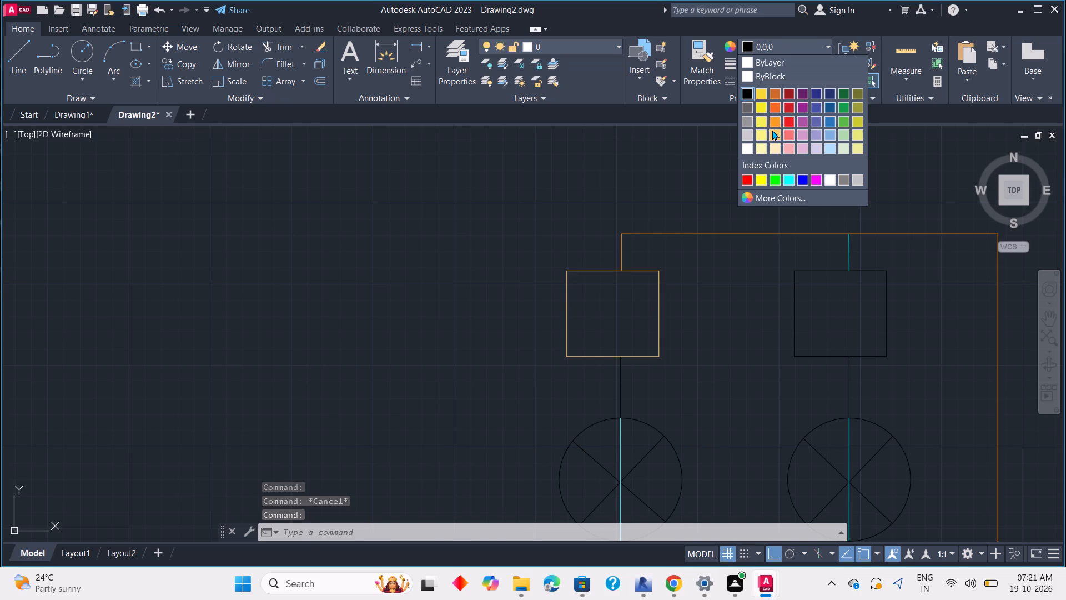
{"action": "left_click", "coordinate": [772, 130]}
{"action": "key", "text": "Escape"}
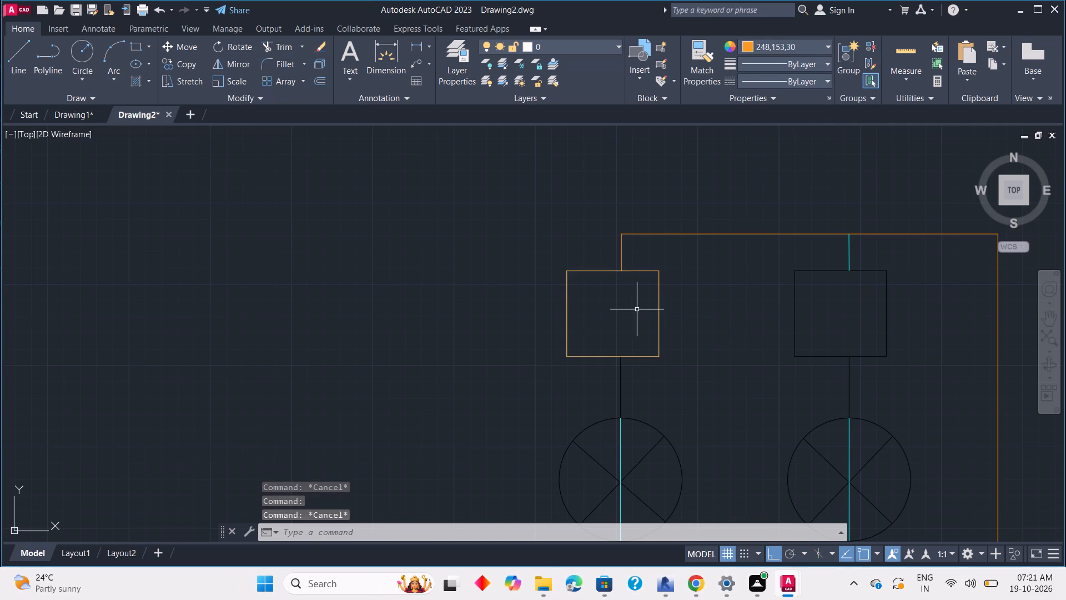
Set the color of the copied left branch's upper box to orange 248,153,30.
{"action": "left_click", "coordinate": [659, 302]}
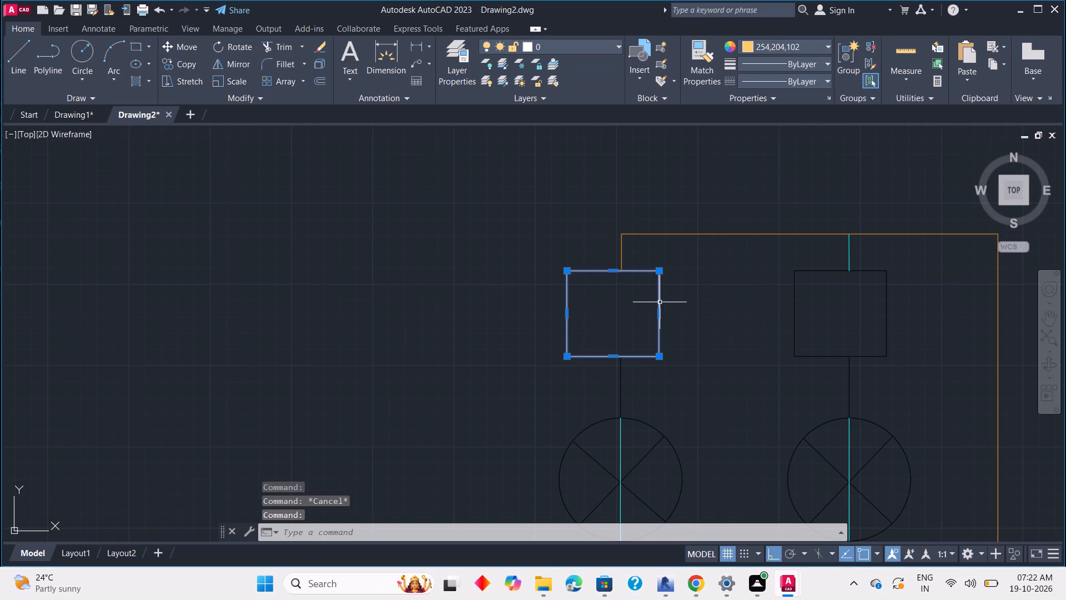
{"action": "left_click", "coordinate": [805, 53]}
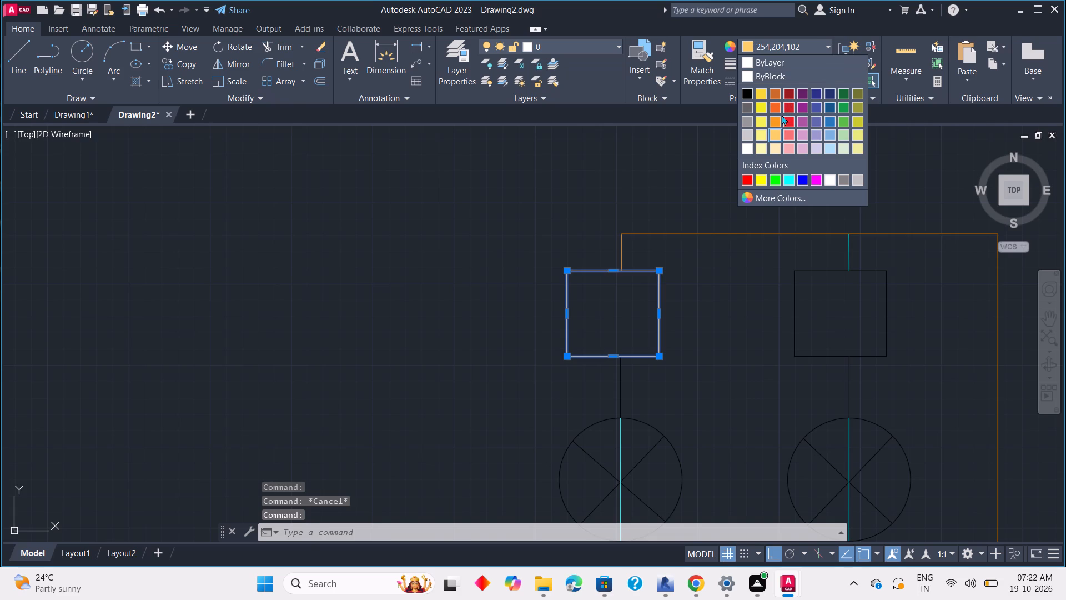
{"action": "left_click", "coordinate": [777, 122]}
{"action": "key", "text": "Escape"}
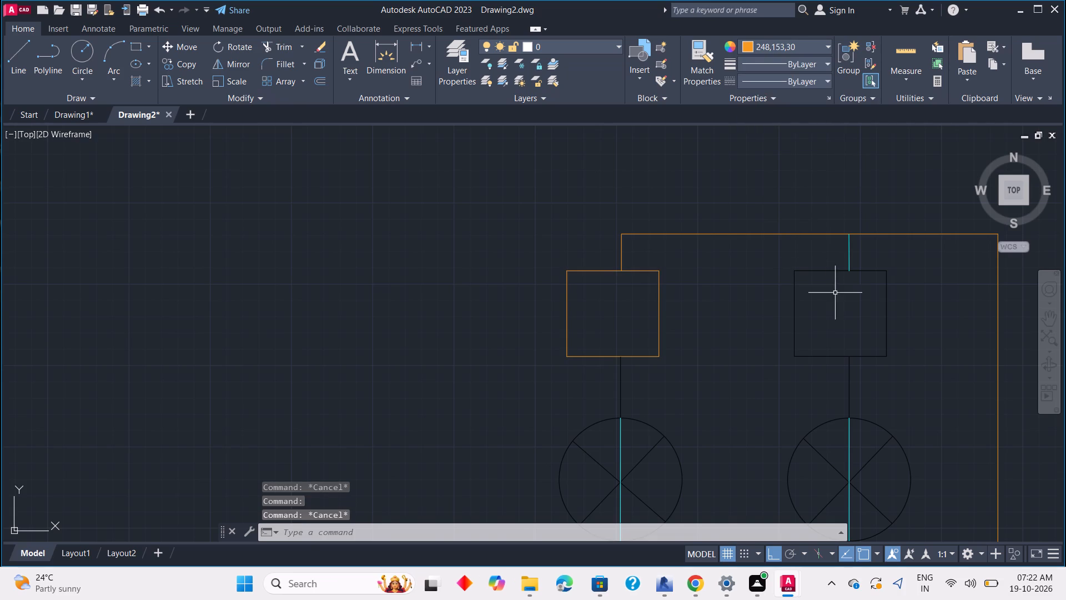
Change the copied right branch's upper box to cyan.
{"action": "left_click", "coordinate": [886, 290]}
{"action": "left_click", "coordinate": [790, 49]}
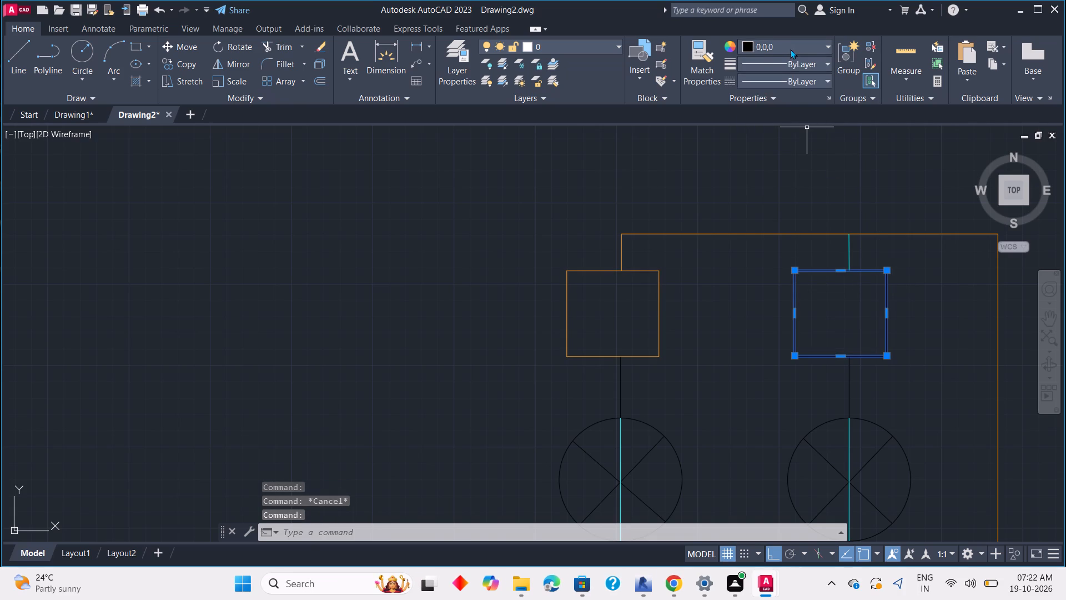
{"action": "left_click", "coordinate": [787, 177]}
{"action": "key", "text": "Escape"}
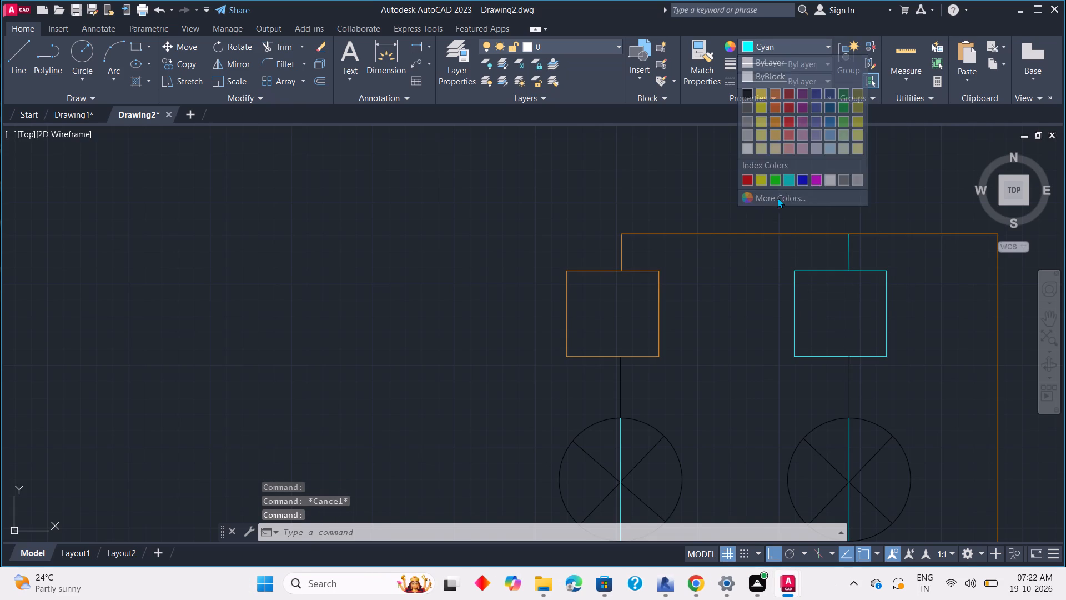
Set both the upper and lower boxes of the copied right branch to black 0,0,0.
{"action": "scroll", "coordinate": [777, 238], "scroll_direction": "down", "scroll_amount": 3}
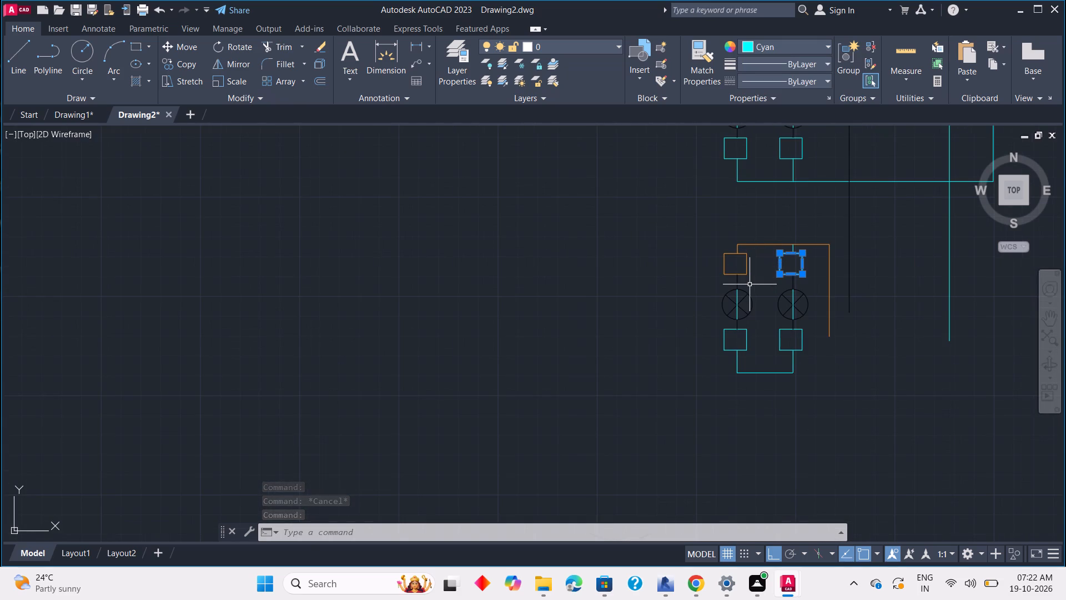
{"action": "middle_click_drag", "start_coordinate": [750, 285], "coordinate": [753, 250]}
{"action": "scroll", "coordinate": [747, 318], "scroll_direction": "up", "scroll_amount": 2}
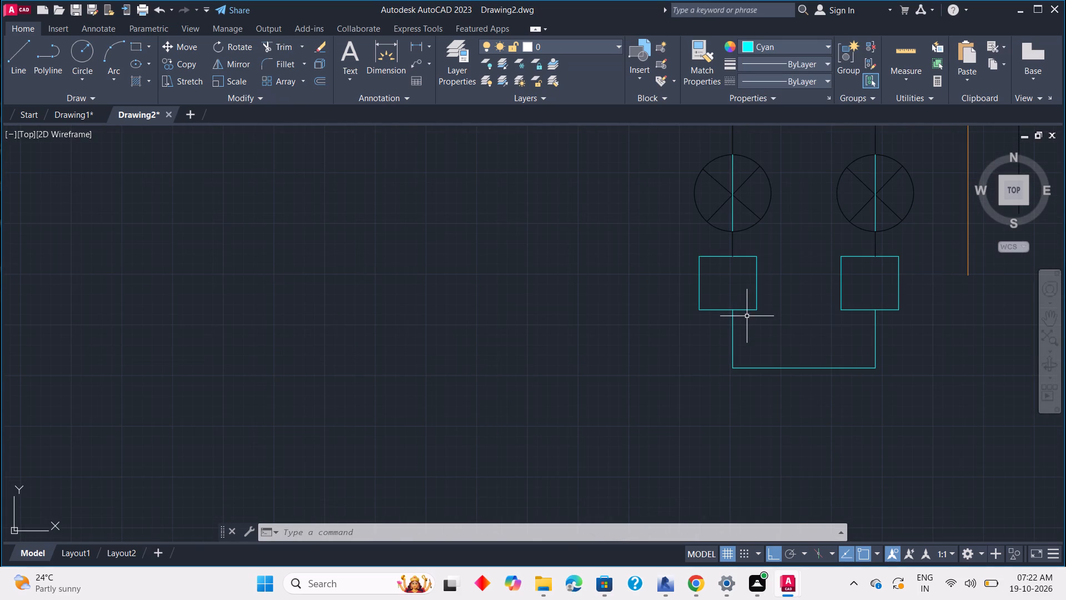
{"action": "scroll", "coordinate": [747, 316], "scroll_direction": "down", "scroll_amount": 2}
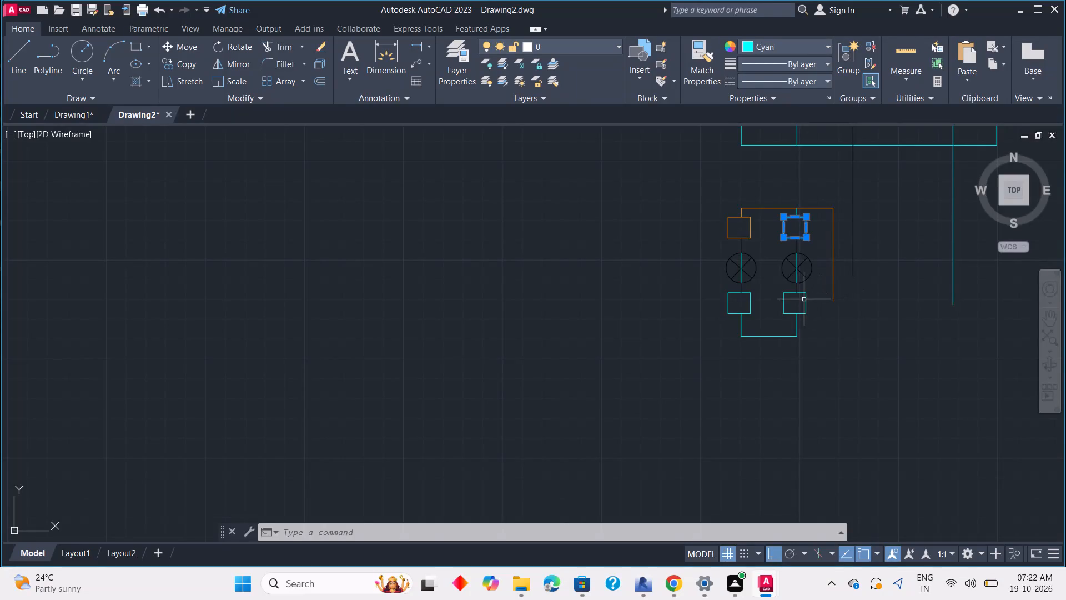
{"action": "left_click", "coordinate": [804, 299]}
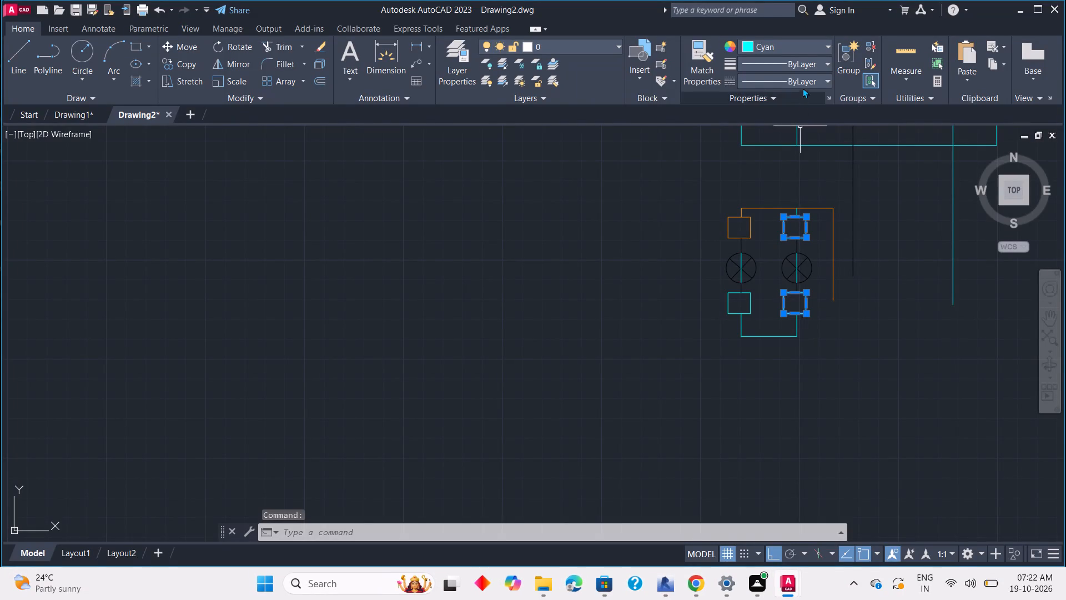
{"action": "left_click", "coordinate": [808, 45]}
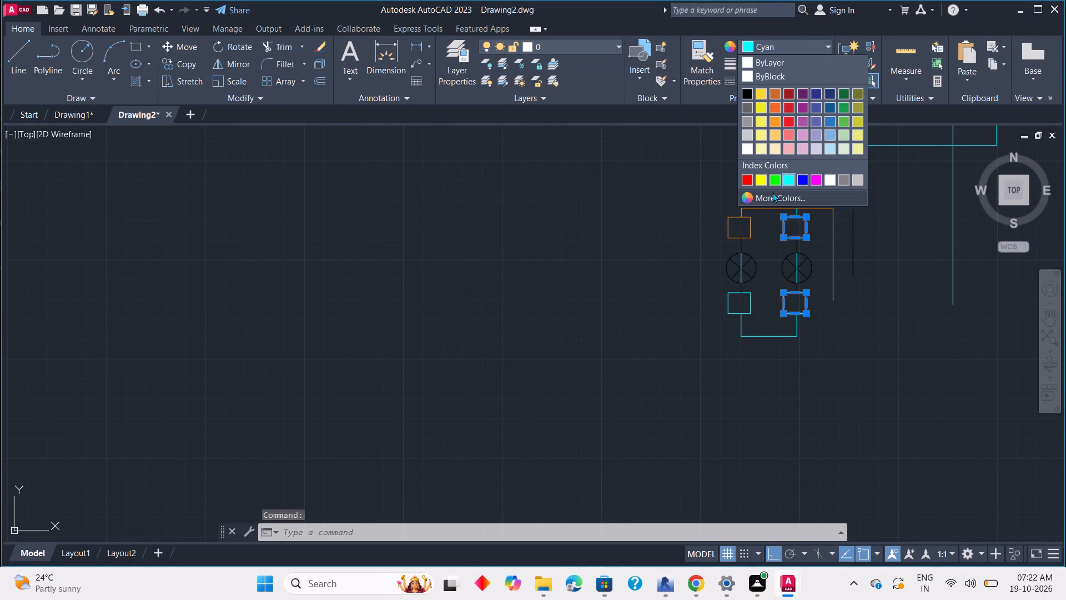
{"action": "left_click", "coordinate": [746, 91]}
{"action": "key", "text": "Escape"}
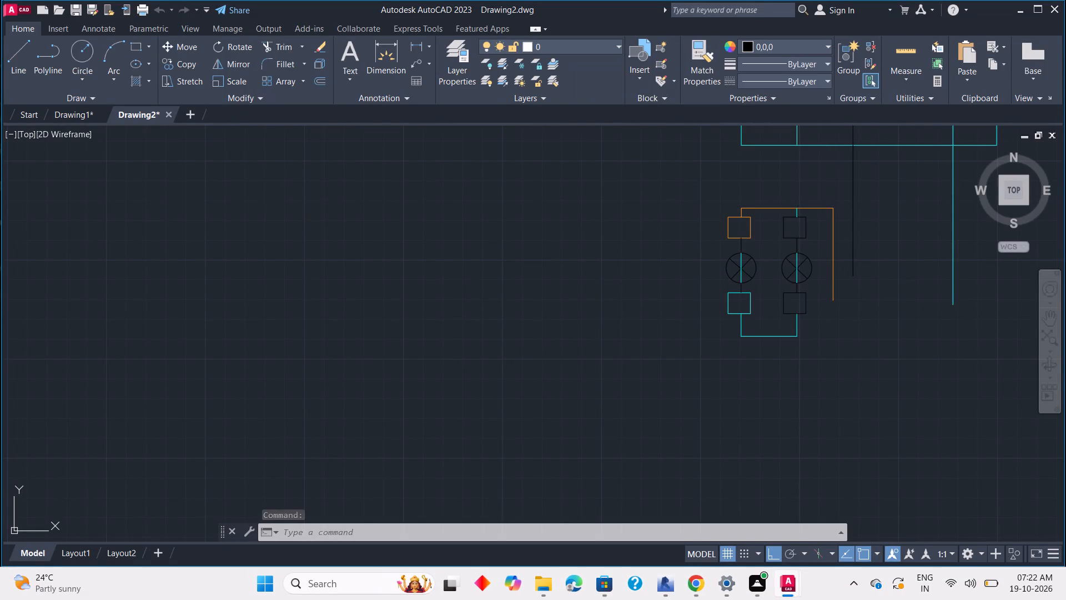
{"action": "scroll", "coordinate": [793, 254], "scroll_direction": "up", "scroll_amount": 3}
{"action": "key", "text": "Escape"}
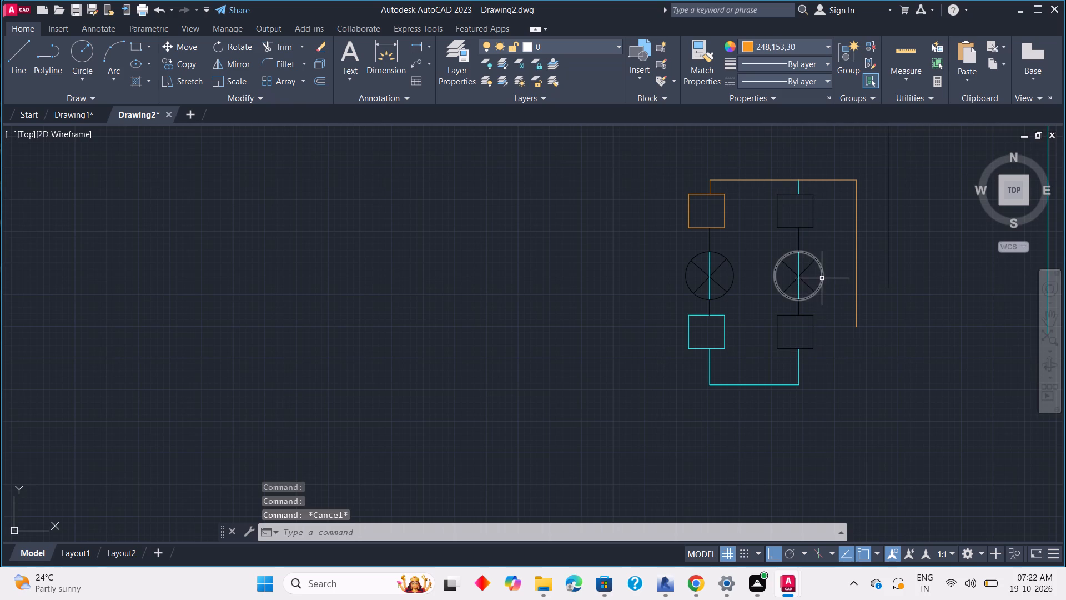
Erase the cyan vertical line running through the copied right branch's crossed circle.
{"action": "scroll", "coordinate": [811, 282], "scroll_direction": "up", "scroll_amount": 5}
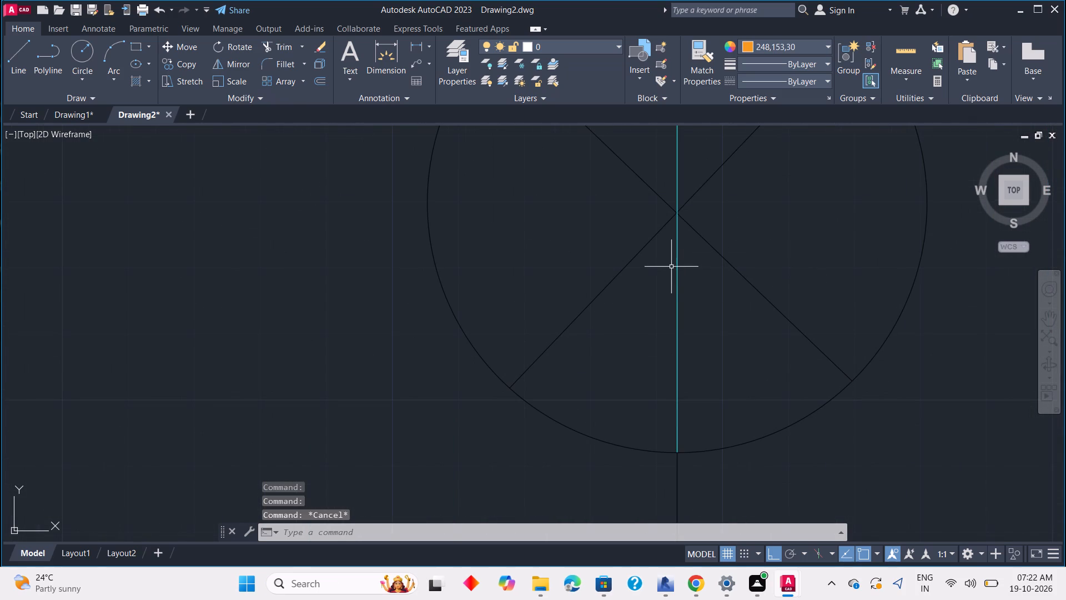
{"action": "left_click", "coordinate": [676, 267]}
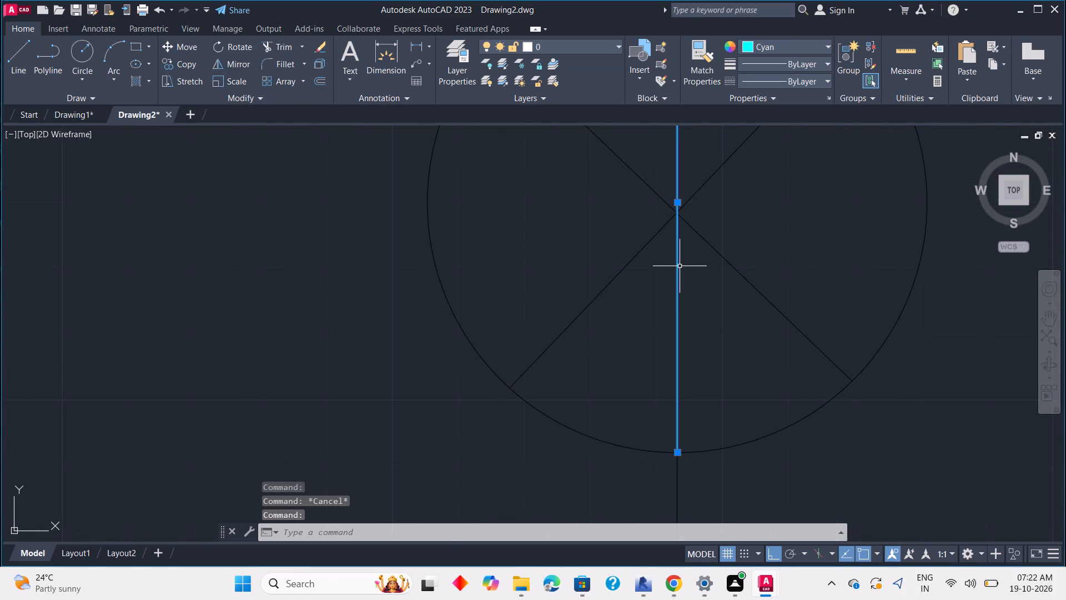
{"action": "key", "text": "Delete"}
Erase the cyan vertical line running through the copied left branch's crossed circle.
{"action": "scroll", "coordinate": [670, 267], "scroll_direction": "down", "scroll_amount": 3}
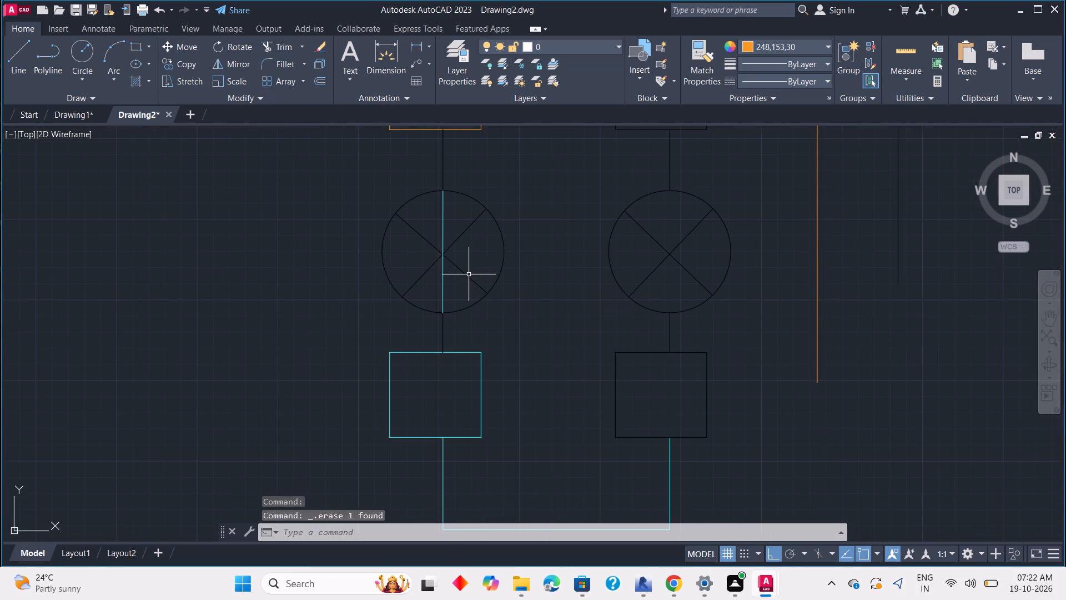
{"action": "left_click", "coordinate": [443, 287]}
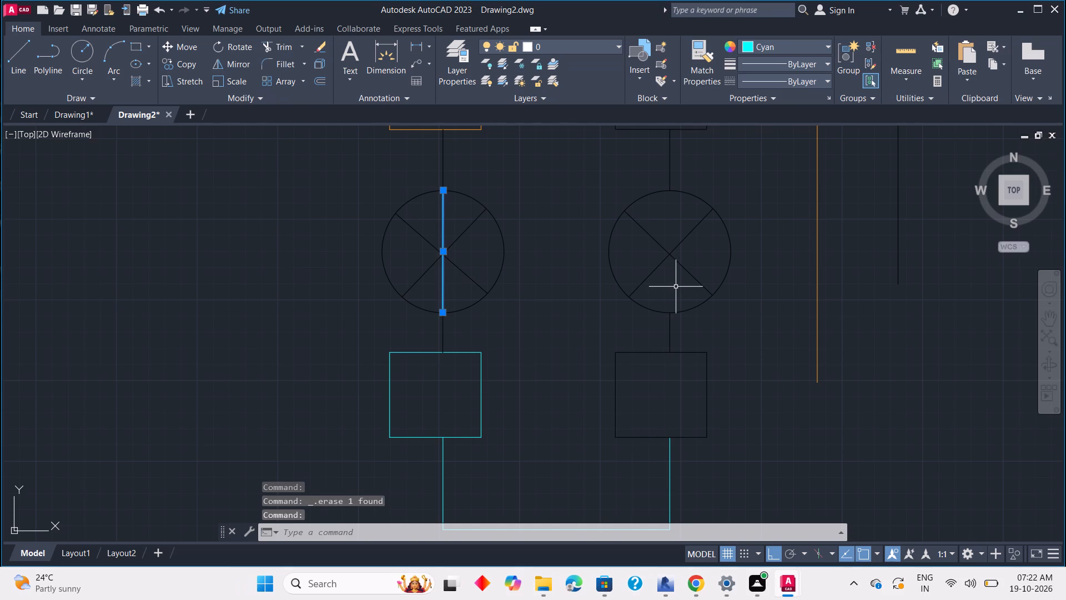
{"action": "key", "text": "Delete"}
Extend the cyan line below the original right branch's lower box down to the orange horizontal line of the copied branches.
{"action": "scroll", "coordinate": [678, 281], "scroll_direction": "down", "scroll_amount": 5}
{"action": "middle_click_drag", "start_coordinate": [730, 296], "coordinate": [730, 294]}
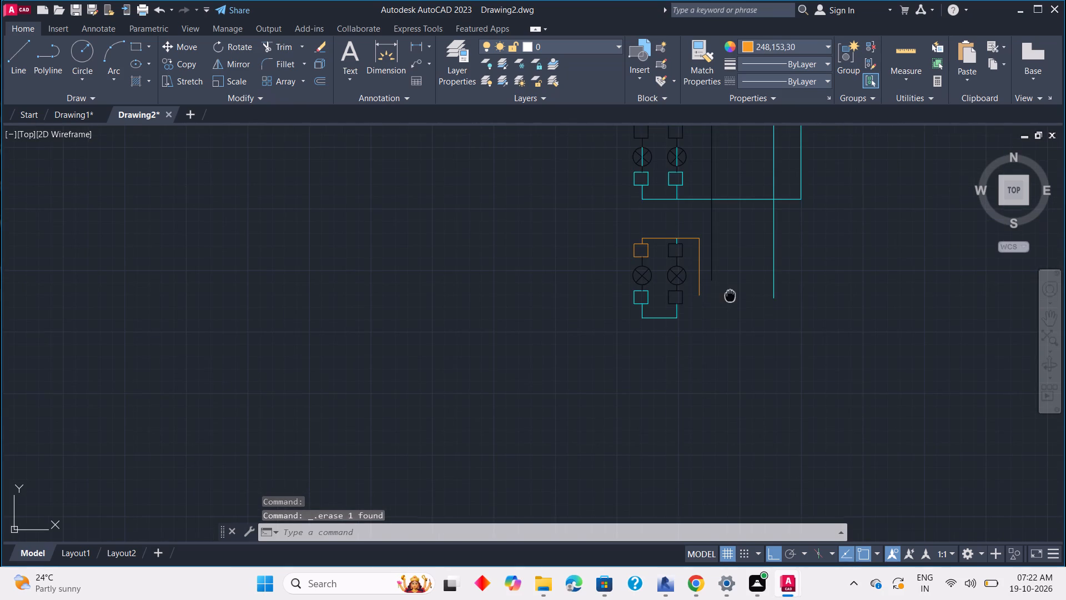
{"action": "middle_click_drag", "start_coordinate": [730, 294], "coordinate": [743, 261]}
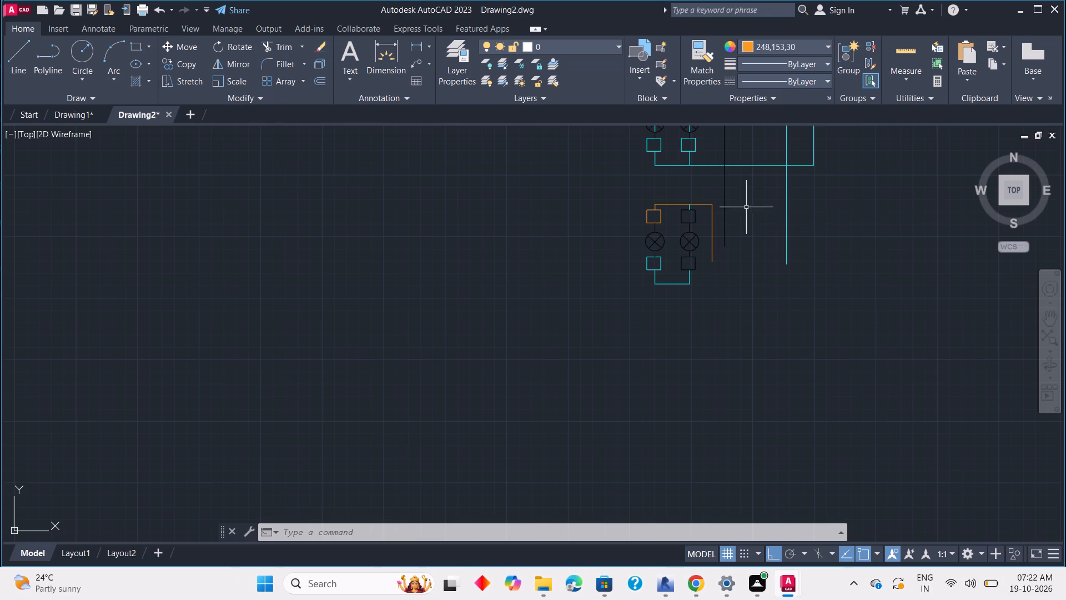
{"action": "middle_click_drag", "start_coordinate": [734, 202], "coordinate": [737, 291]}
{"action": "scroll", "coordinate": [712, 275], "scroll_direction": "up", "scroll_amount": 3}
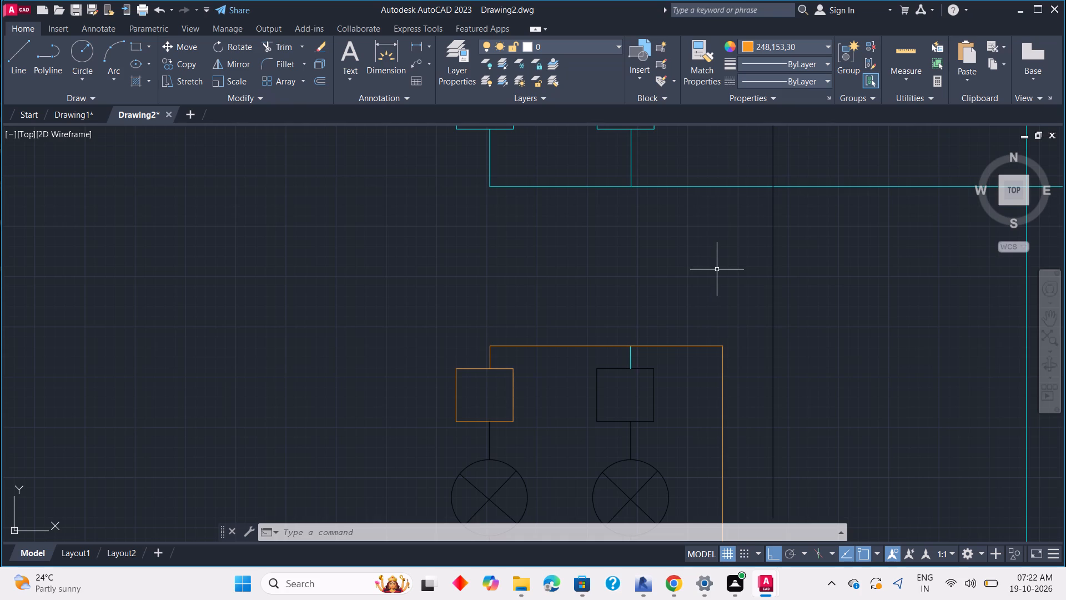
{"action": "key", "text": "e"}
{"action": "key", "text": "x"}
{"action": "key", "text": "space"}
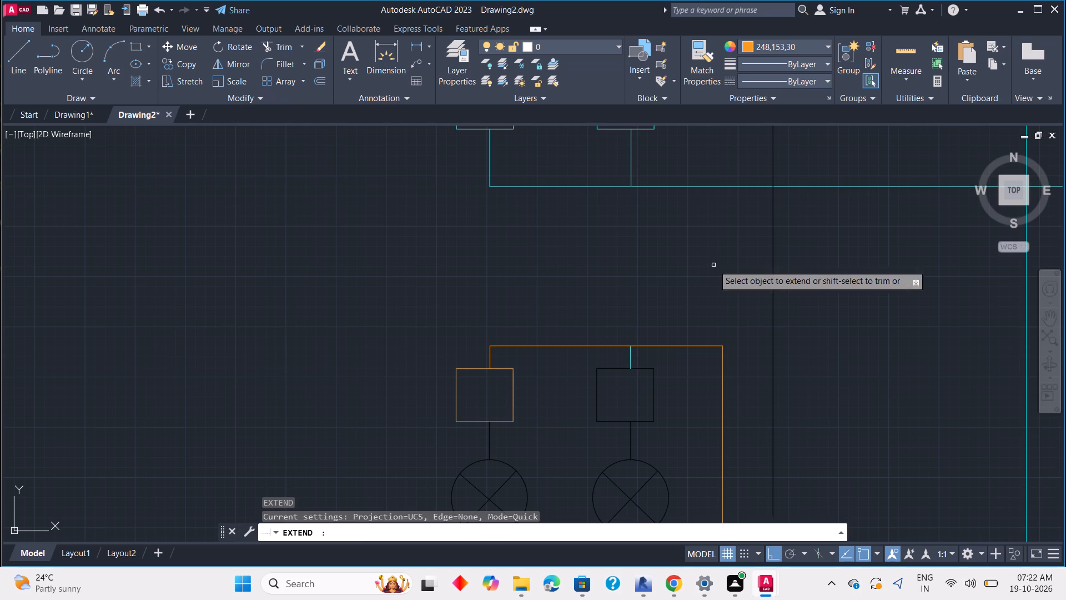
{"action": "left_click", "coordinate": [632, 168]}
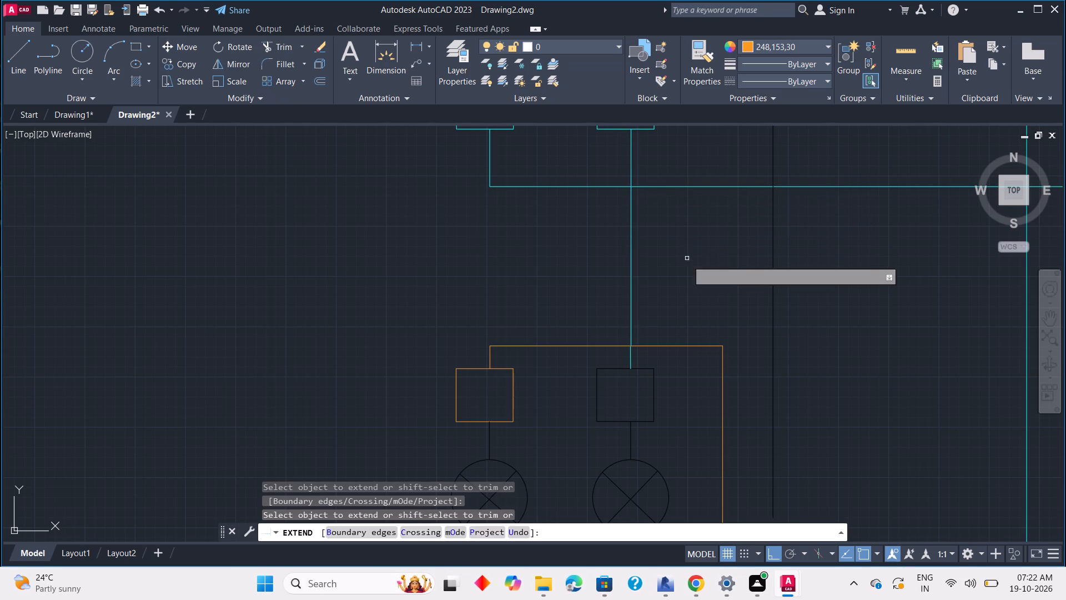
Remove the misaligned short cyan line between the orange horizontal line and the copied right branch's upper box.
{"action": "scroll", "coordinate": [621, 345], "scroll_direction": "up", "scroll_amount": 3}
{"action": "scroll", "coordinate": [686, 344], "scroll_direction": "up", "scroll_amount": 1}
{"action": "scroll", "coordinate": [605, 368], "scroll_direction": "up", "scroll_amount": 2}
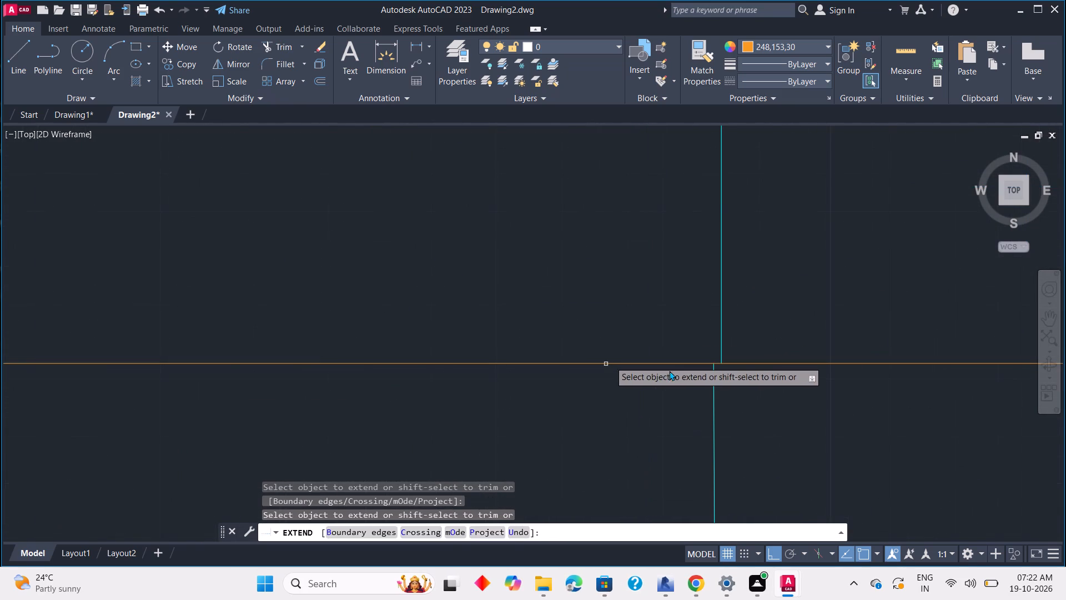
{"action": "middle_click_drag", "start_coordinate": [677, 371], "coordinate": [677, 277]}
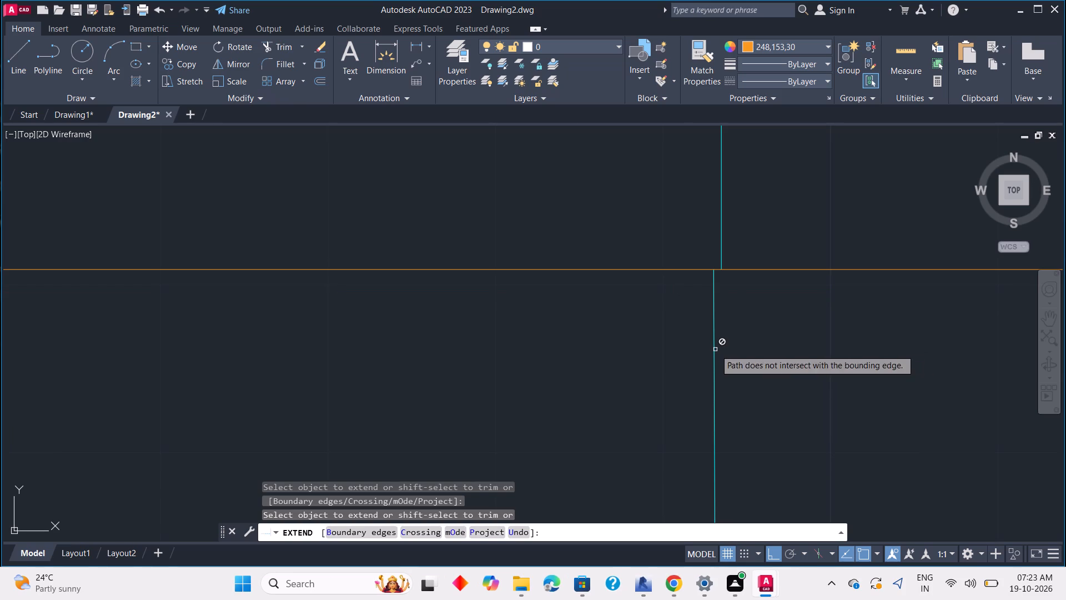
{"action": "left_click", "coordinate": [714, 351], "text": "shift"}
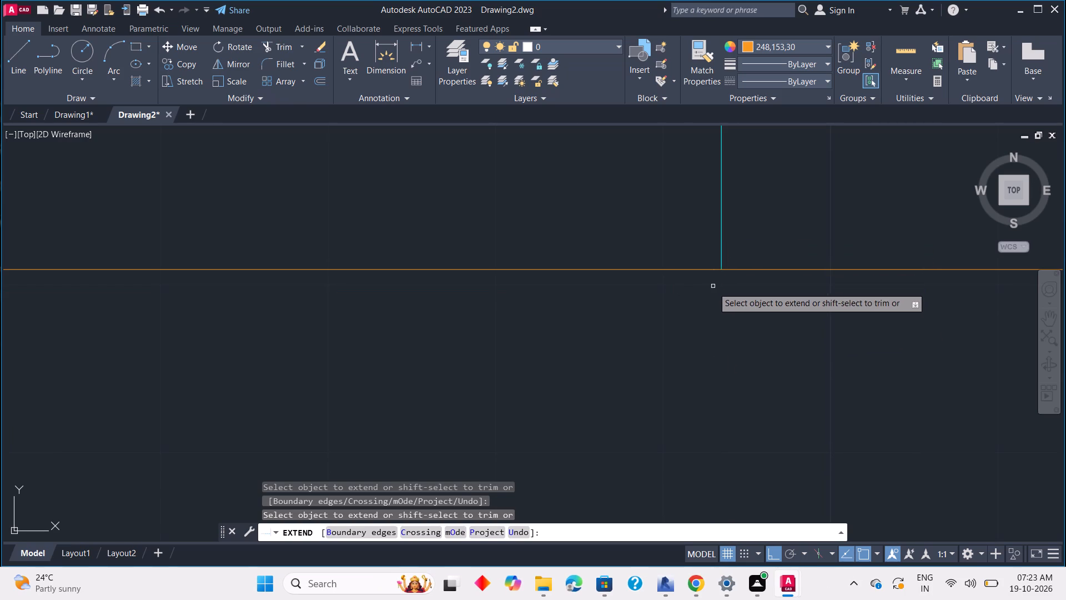
{"action": "key", "text": "Escape"}
Draw a vertical line from the extended cyan line's lower end to the top edge of the copied right branch's upper box.
{"action": "key", "text": "l"}
{"action": "key", "text": "space"}
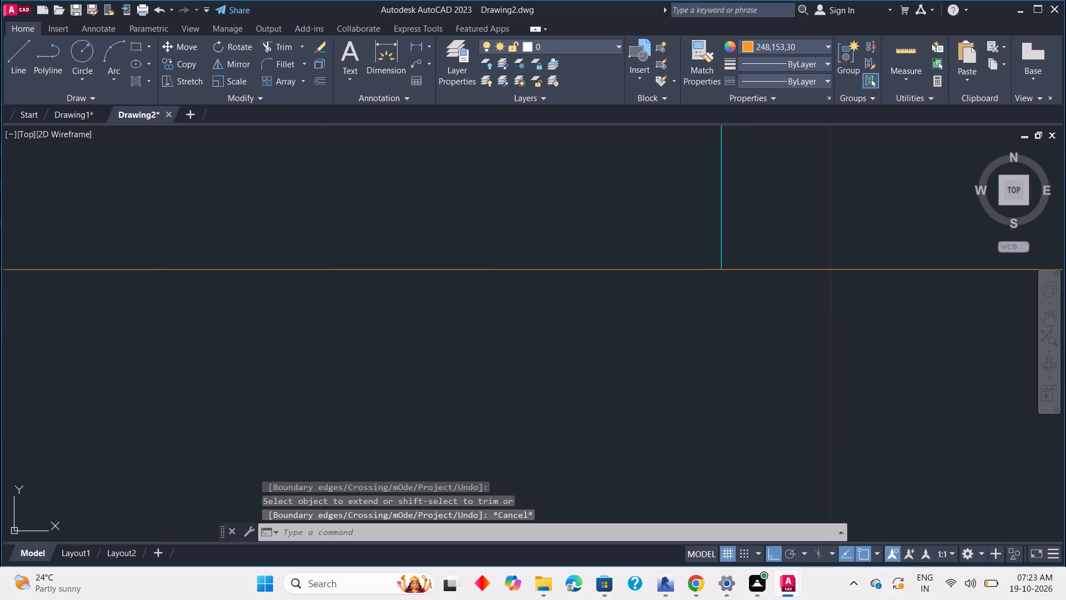
{"action": "left_click", "coordinate": [722, 271]}
{"action": "scroll", "coordinate": [733, 392], "scroll_direction": "down", "scroll_amount": 3}
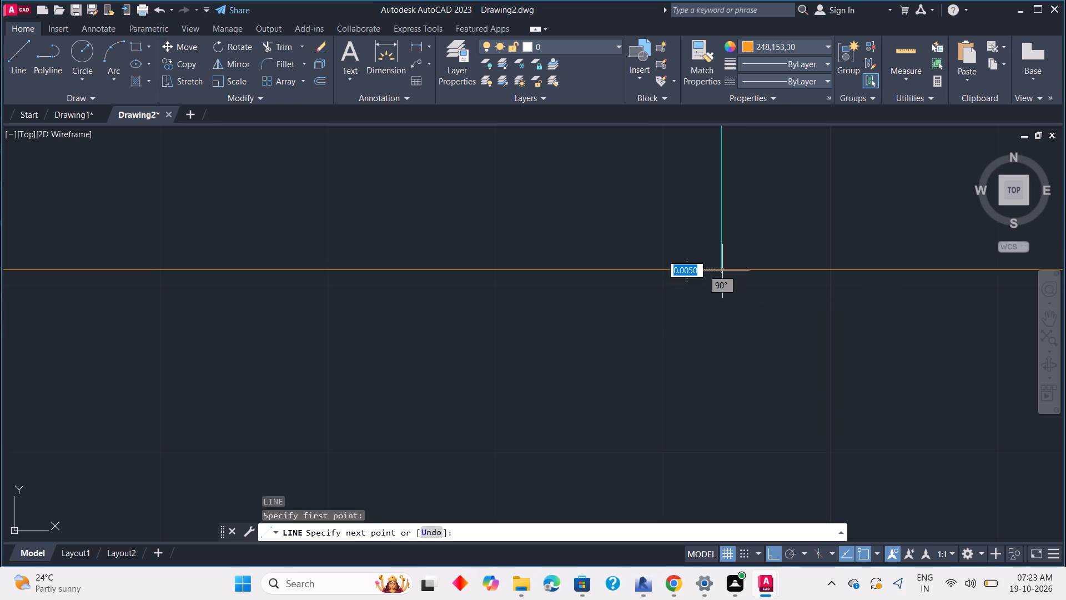
{"action": "middle_click_drag", "start_coordinate": [712, 408], "coordinate": [758, 252]}
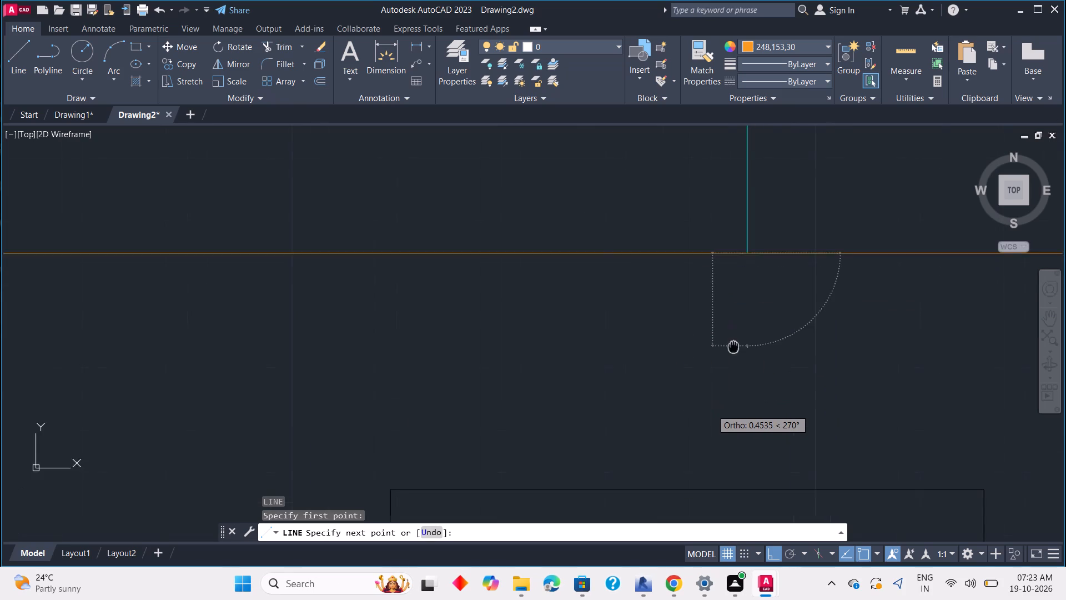
{"action": "middle_click_drag", "start_coordinate": [758, 252], "coordinate": [761, 241]}
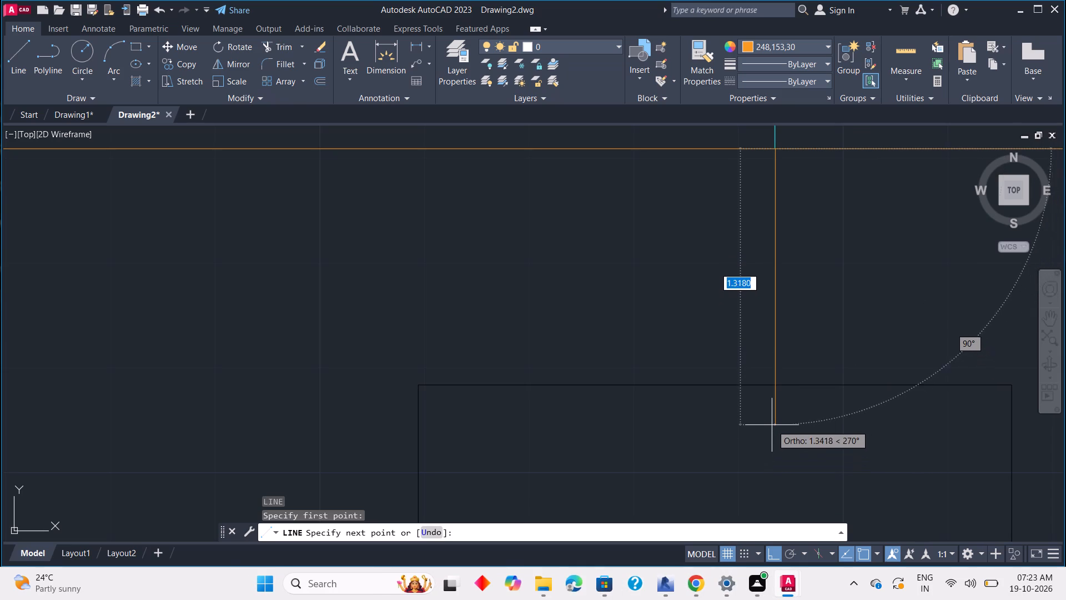
{"action": "left_click", "coordinate": [775, 388]}
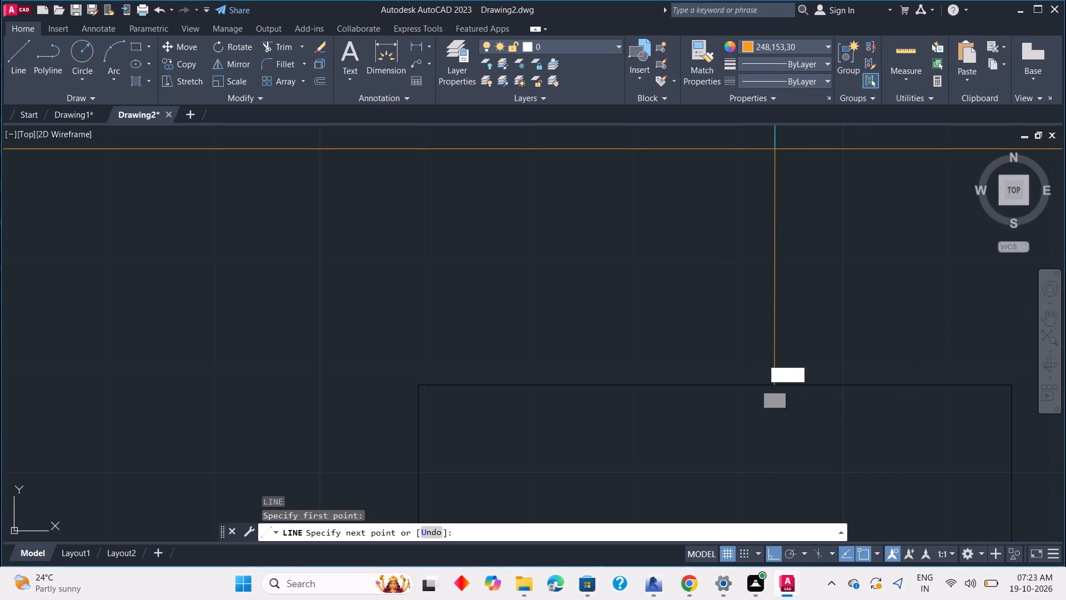
{"action": "key", "text": "Escape"}
{"action": "key", "text": "Escape"}
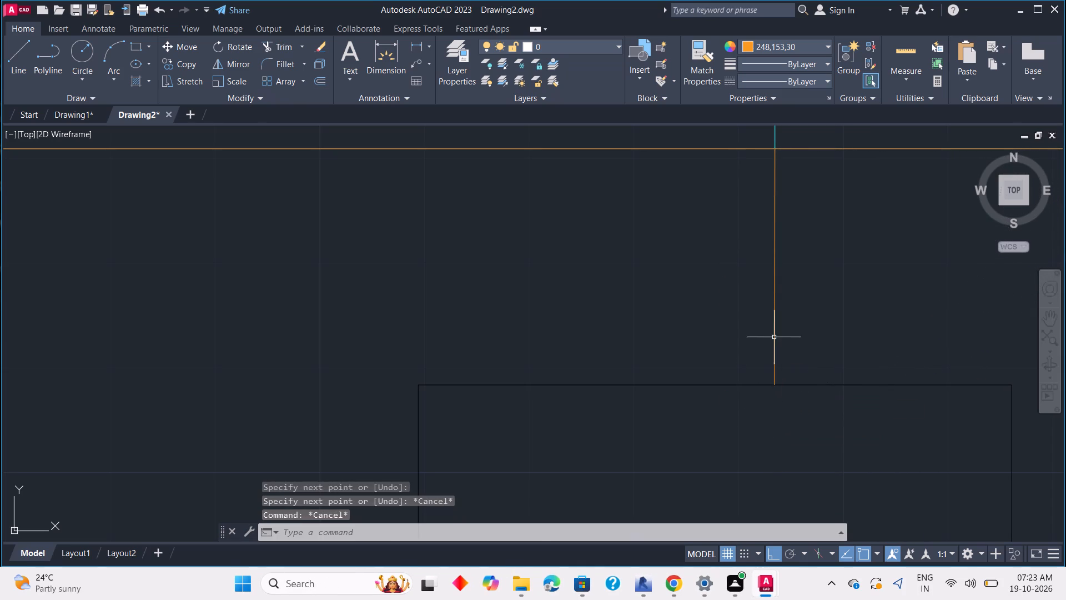
Change the new short vertical line above the copied right branch's upper box to cyan.
{"action": "left_click", "coordinate": [768, 334]}
{"action": "key", "text": "Escape"}
{"action": "left_click", "coordinate": [774, 330]}
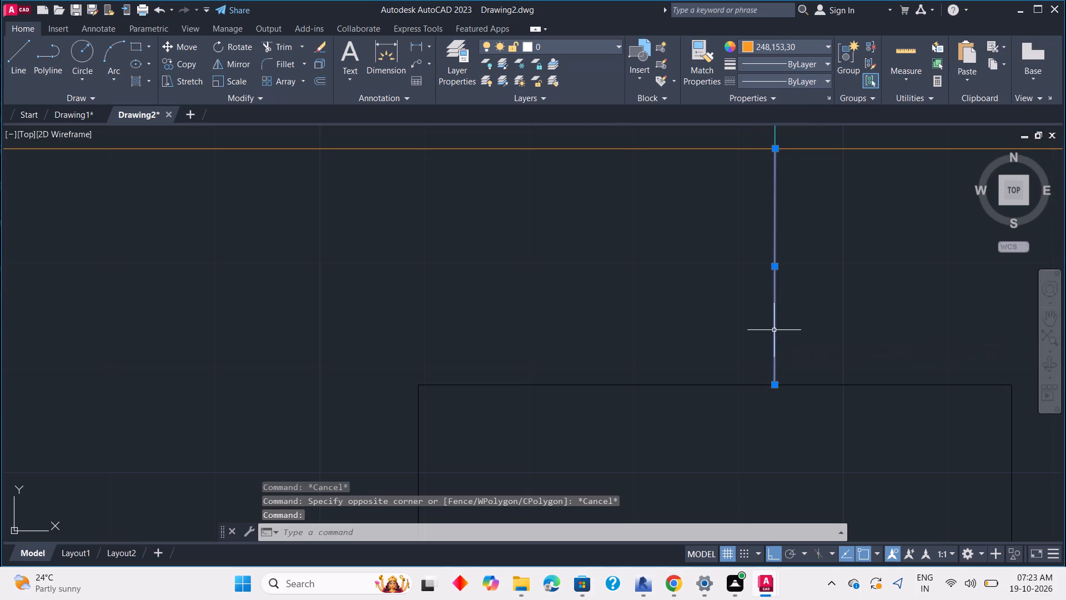
{"action": "left_click", "coordinate": [802, 49]}
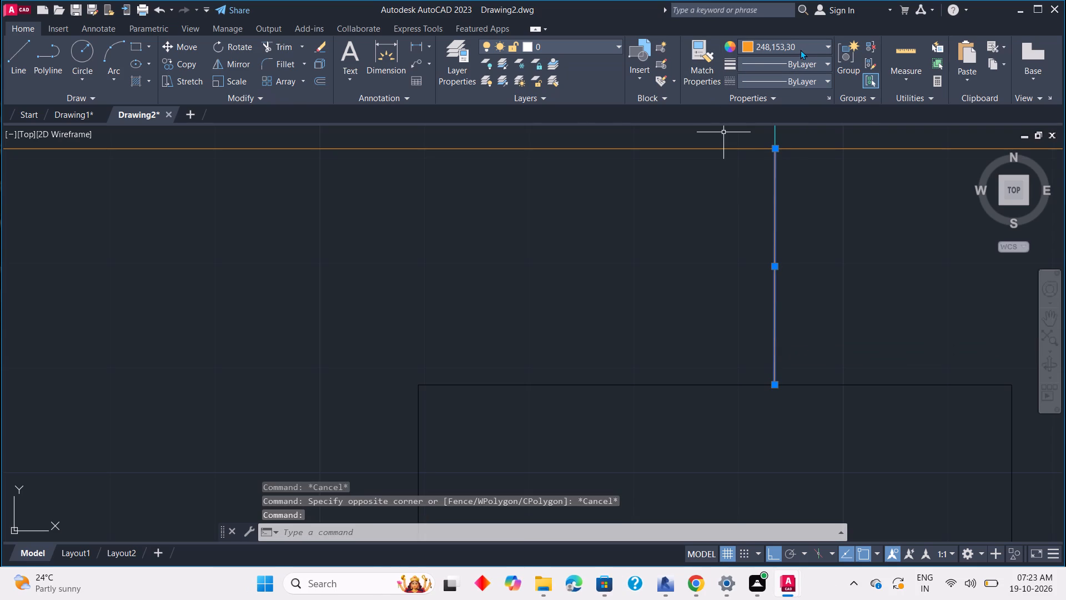
{"action": "left_click", "coordinate": [790, 181]}
{"action": "key", "text": "Escape"}
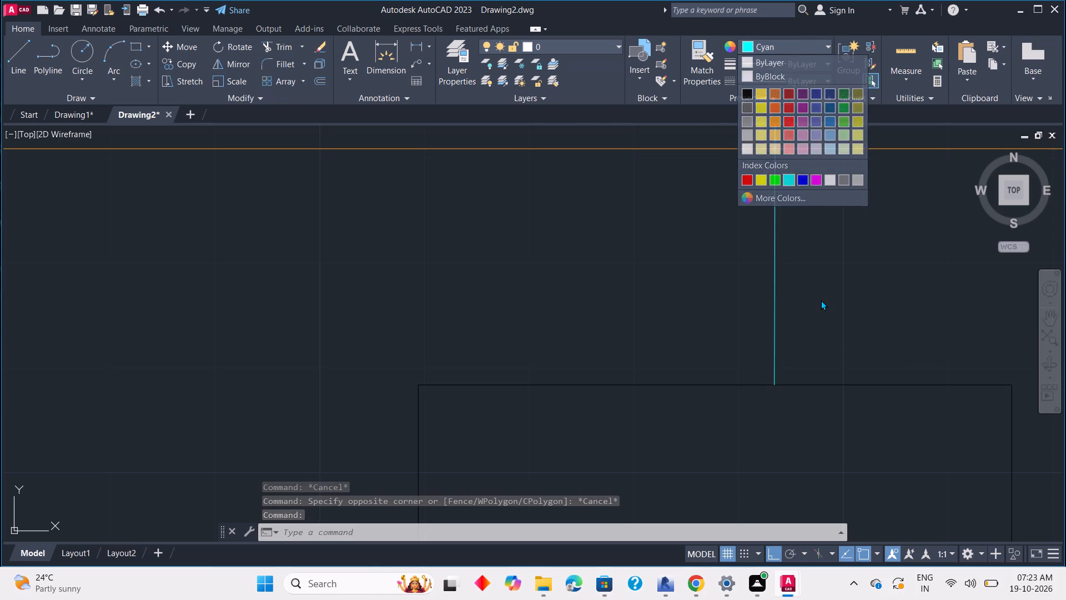
{"action": "scroll", "coordinate": [826, 299], "scroll_direction": "down", "scroll_amount": 5}
{"action": "key", "text": "Escape"}
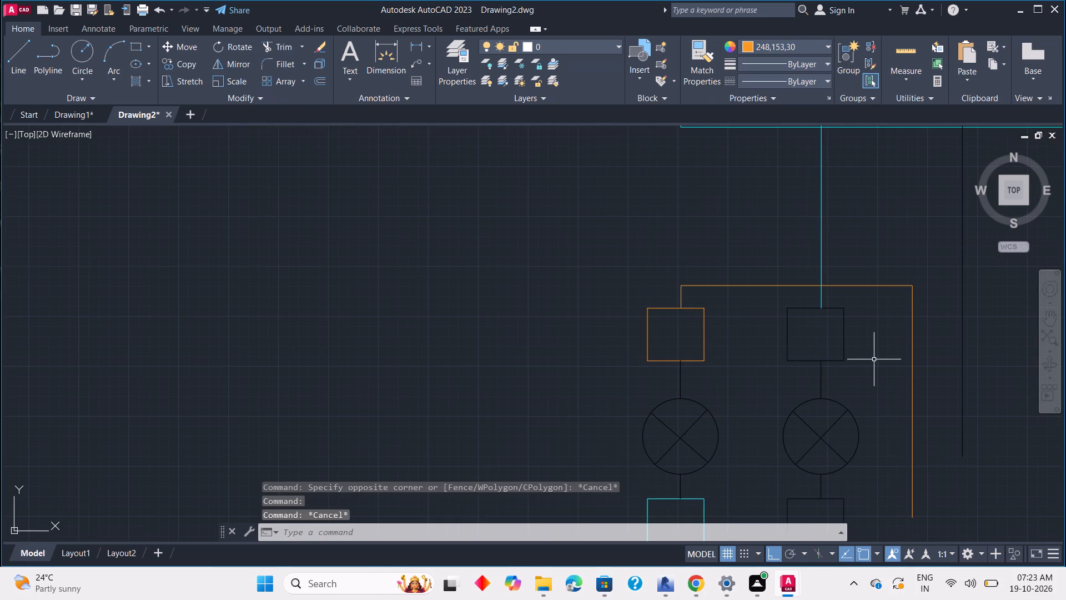
Set the vertical line below the copied right branch's lower box to black 0,0,0.
{"action": "scroll", "coordinate": [872, 357], "scroll_direction": "down", "scroll_amount": 3}
{"action": "middle_click_drag", "start_coordinate": [873, 367], "coordinate": [838, 299]}
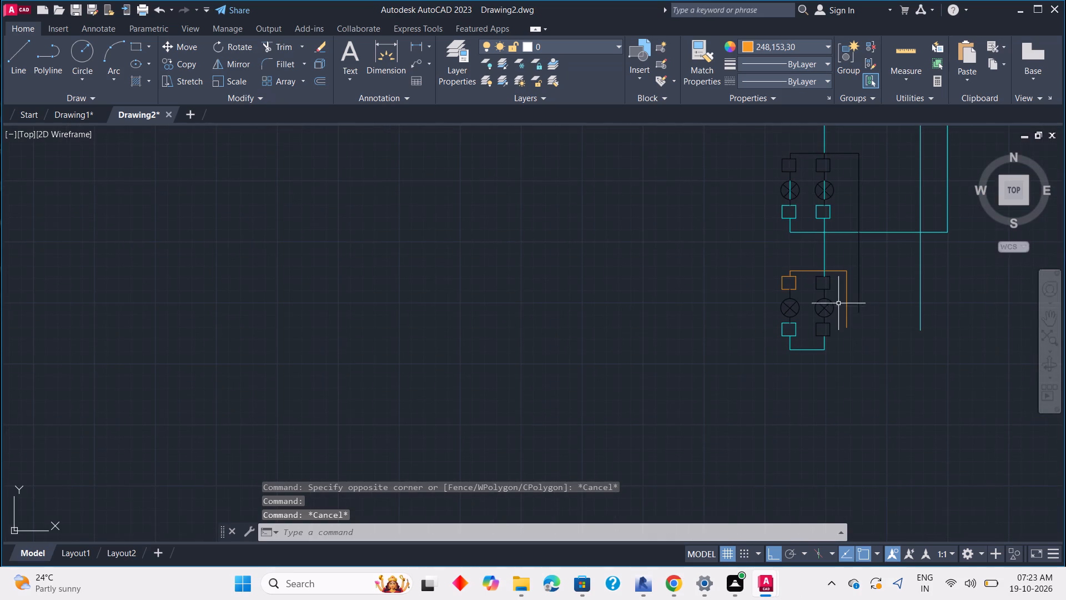
{"action": "scroll", "coordinate": [842, 326], "scroll_direction": "up", "scroll_amount": 2}
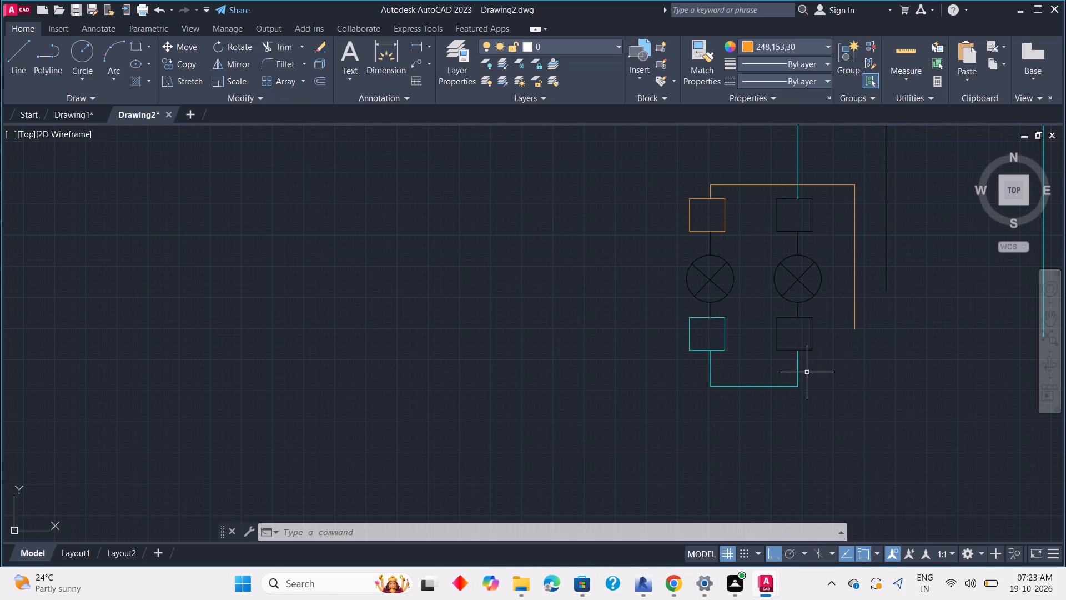
{"action": "left_click", "coordinate": [788, 367]}
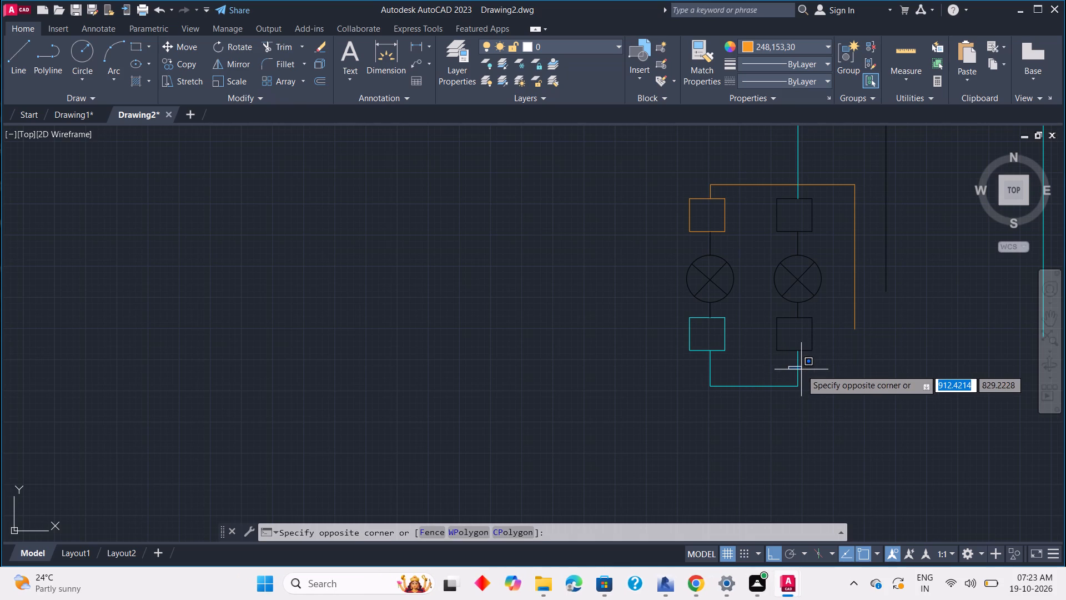
{"action": "left_click", "coordinate": [801, 369]}
{"action": "left_click", "coordinate": [801, 368]}
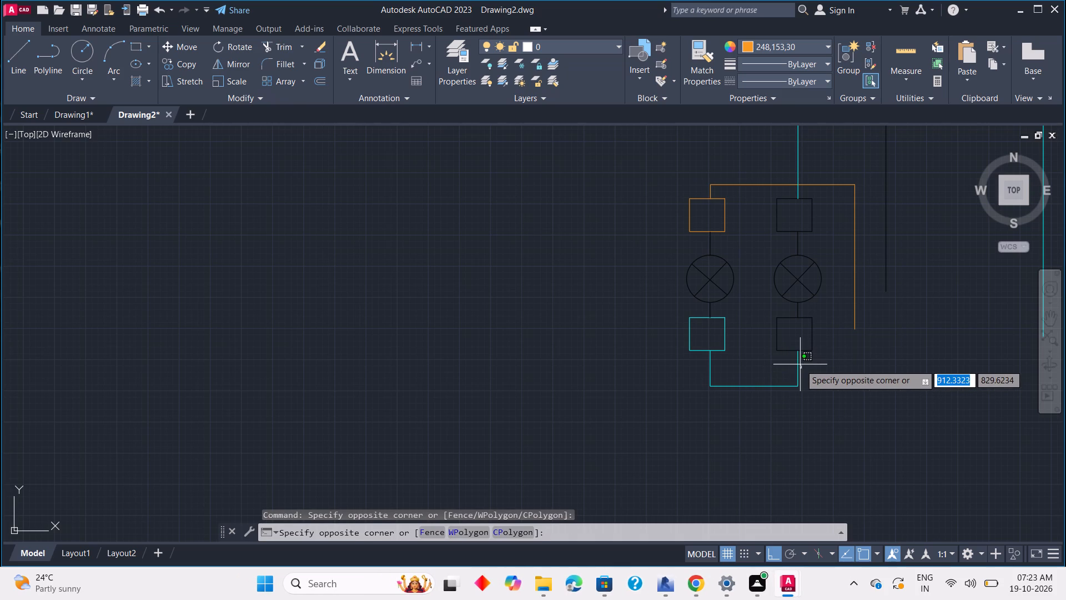
{"action": "left_click", "coordinate": [797, 368]}
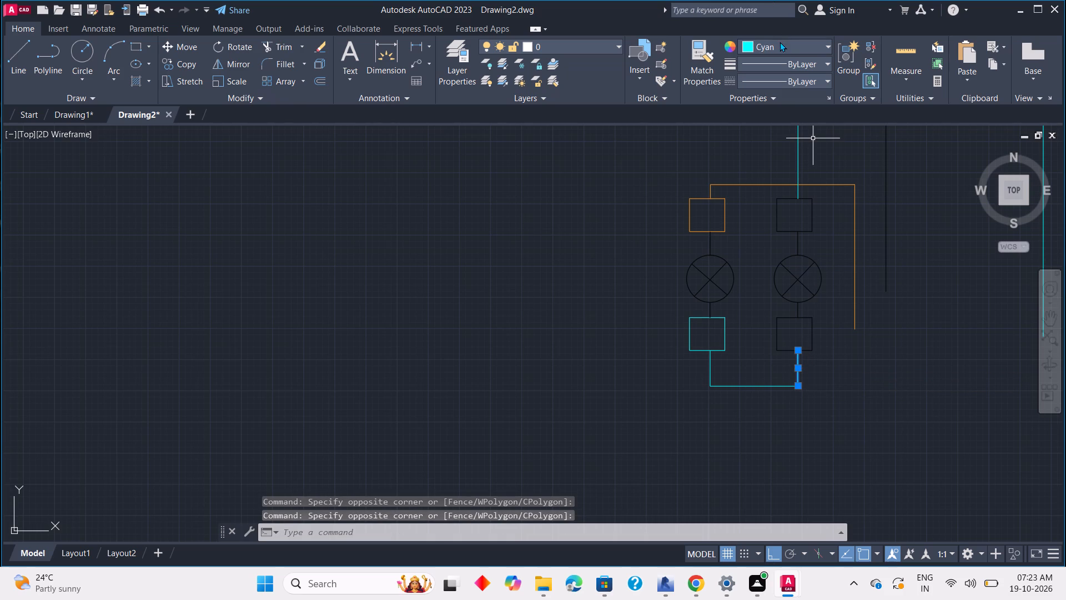
{"action": "left_click", "coordinate": [780, 46]}
{"action": "left_click", "coordinate": [748, 92]}
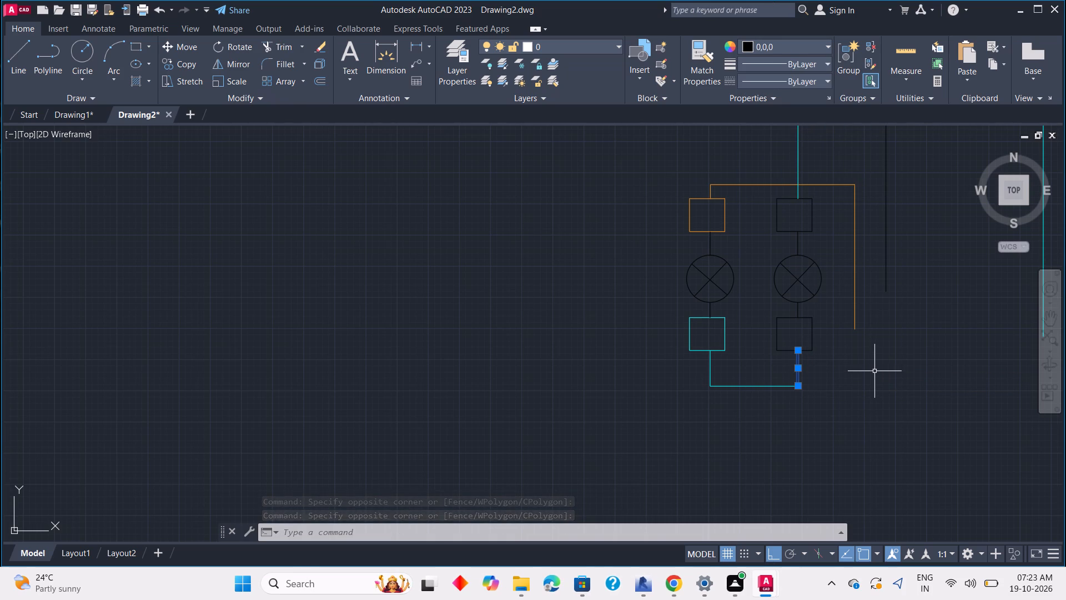
{"action": "key", "text": "Escape"}
Change the copied right branch's upper box to cyan.
{"action": "scroll", "coordinate": [818, 419], "scroll_direction": "down", "scroll_amount": 1}
{"action": "middle_click_drag", "start_coordinate": [818, 421], "coordinate": [828, 351]}
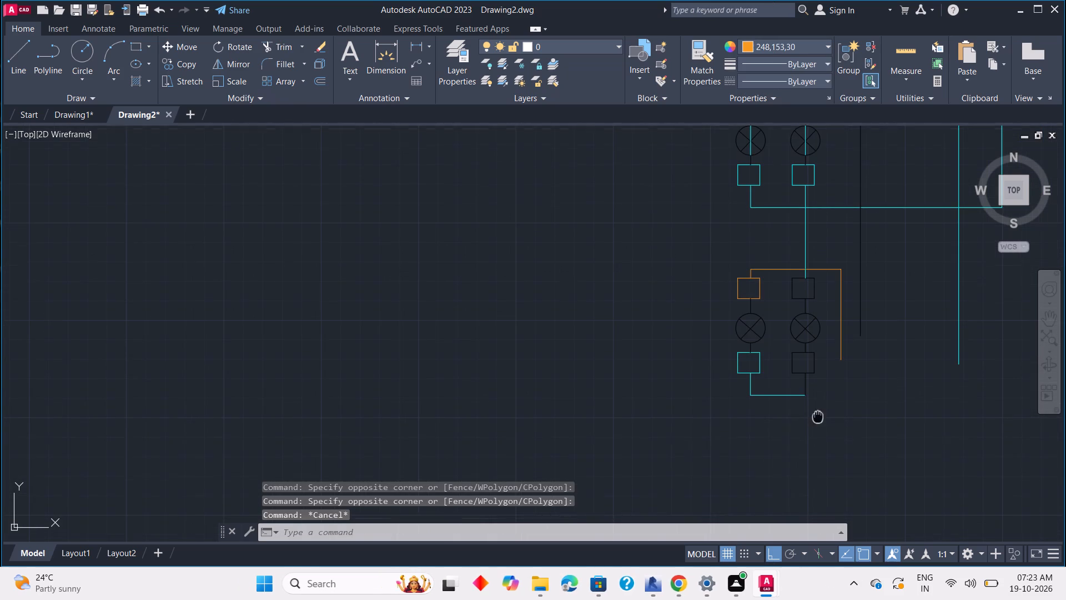
{"action": "middle_click_drag", "start_coordinate": [828, 351], "coordinate": [828, 344]}
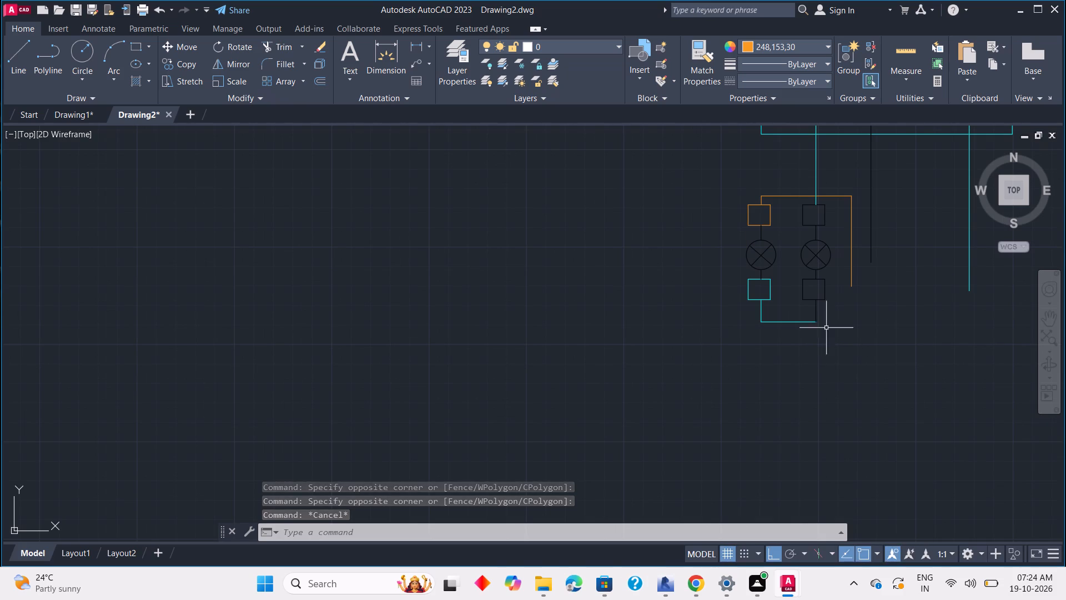
{"action": "middle_click_drag", "start_coordinate": [857, 243], "coordinate": [873, 318]}
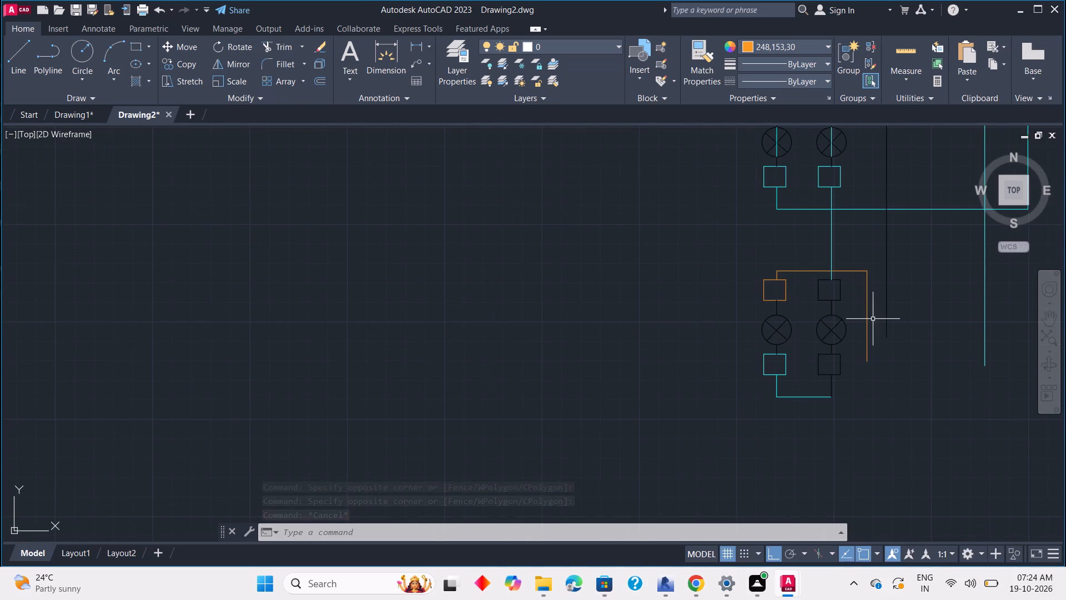
{"action": "left_click", "coordinate": [841, 287]}
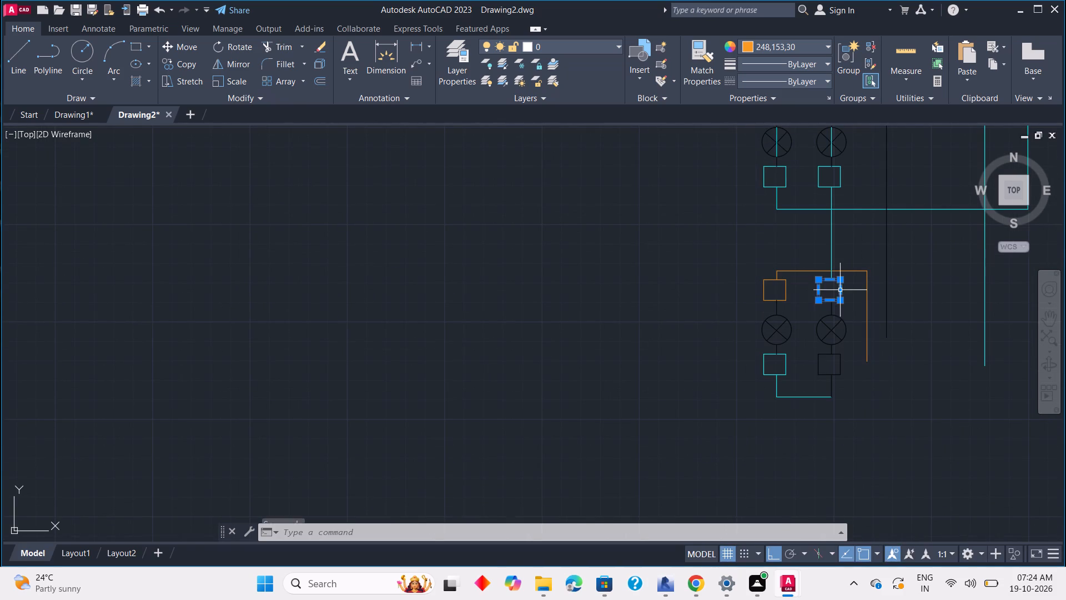
{"action": "left_click", "coordinate": [804, 46]}
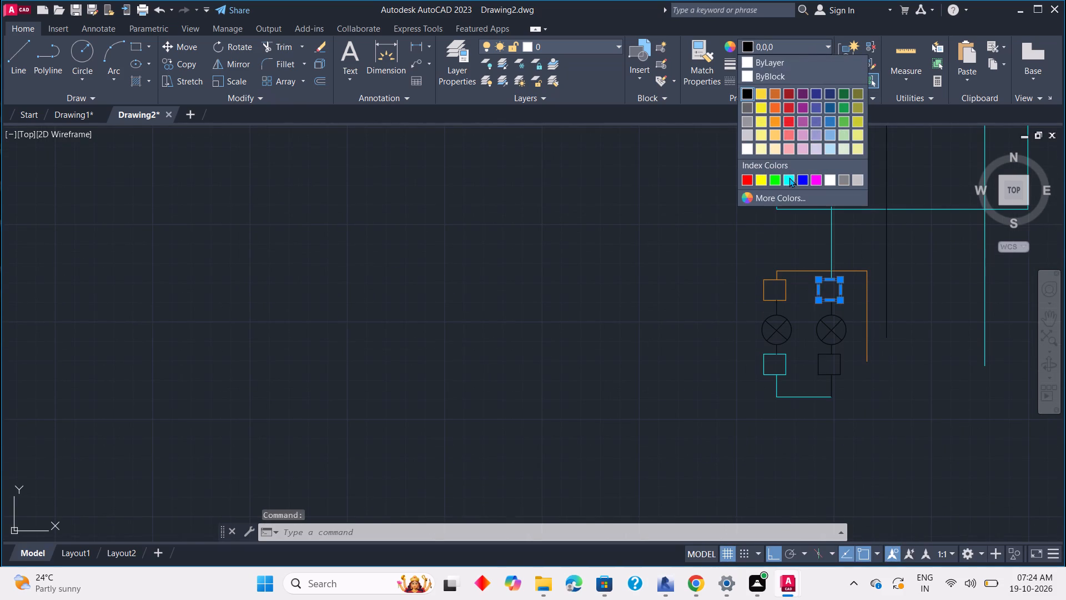
{"action": "left_click", "coordinate": [789, 179]}
{"action": "key", "text": "Escape"}
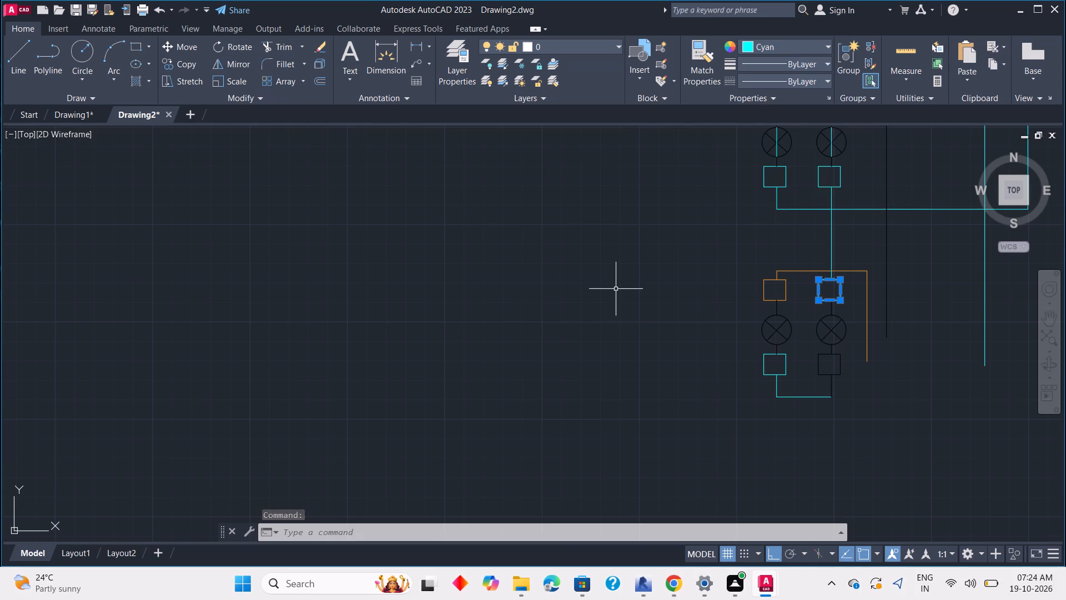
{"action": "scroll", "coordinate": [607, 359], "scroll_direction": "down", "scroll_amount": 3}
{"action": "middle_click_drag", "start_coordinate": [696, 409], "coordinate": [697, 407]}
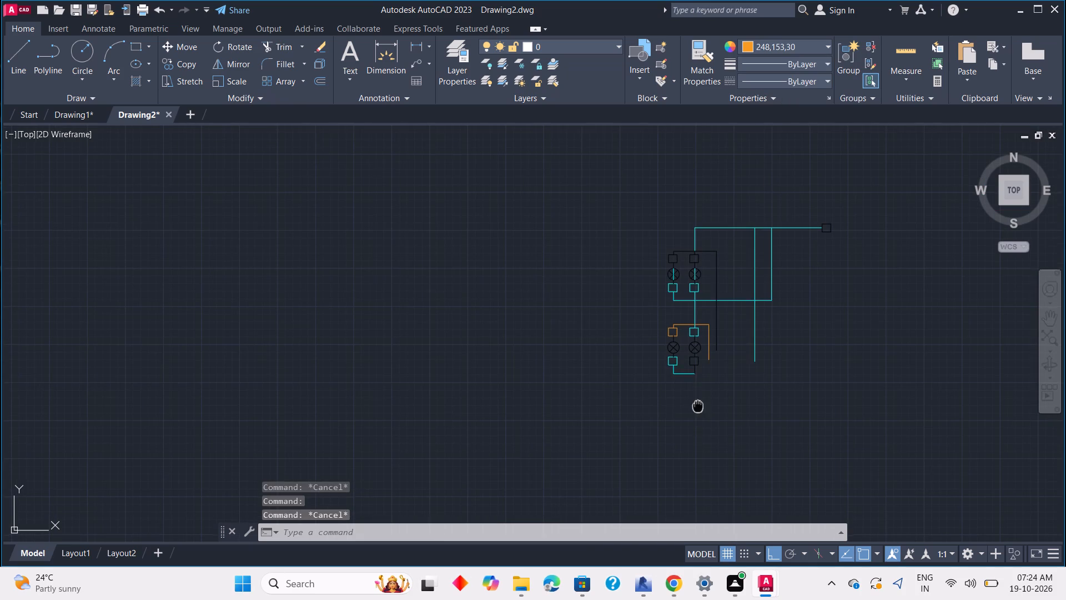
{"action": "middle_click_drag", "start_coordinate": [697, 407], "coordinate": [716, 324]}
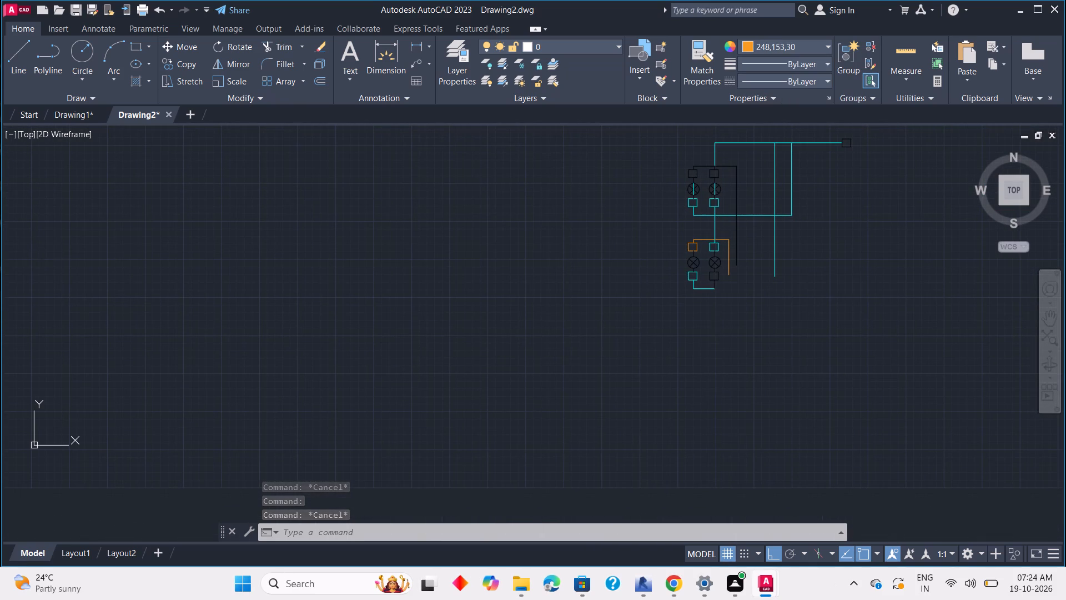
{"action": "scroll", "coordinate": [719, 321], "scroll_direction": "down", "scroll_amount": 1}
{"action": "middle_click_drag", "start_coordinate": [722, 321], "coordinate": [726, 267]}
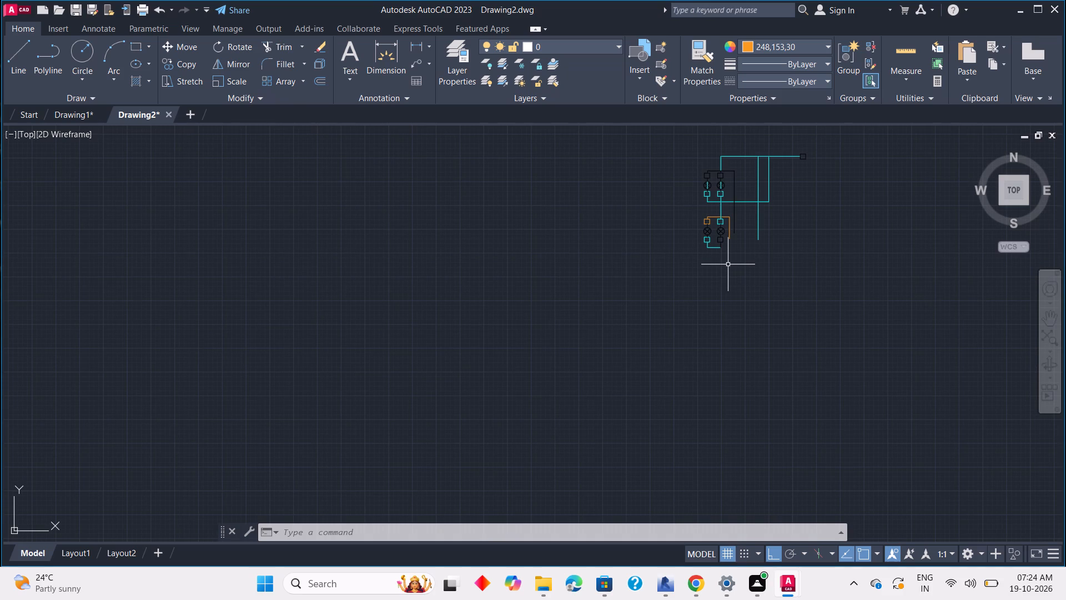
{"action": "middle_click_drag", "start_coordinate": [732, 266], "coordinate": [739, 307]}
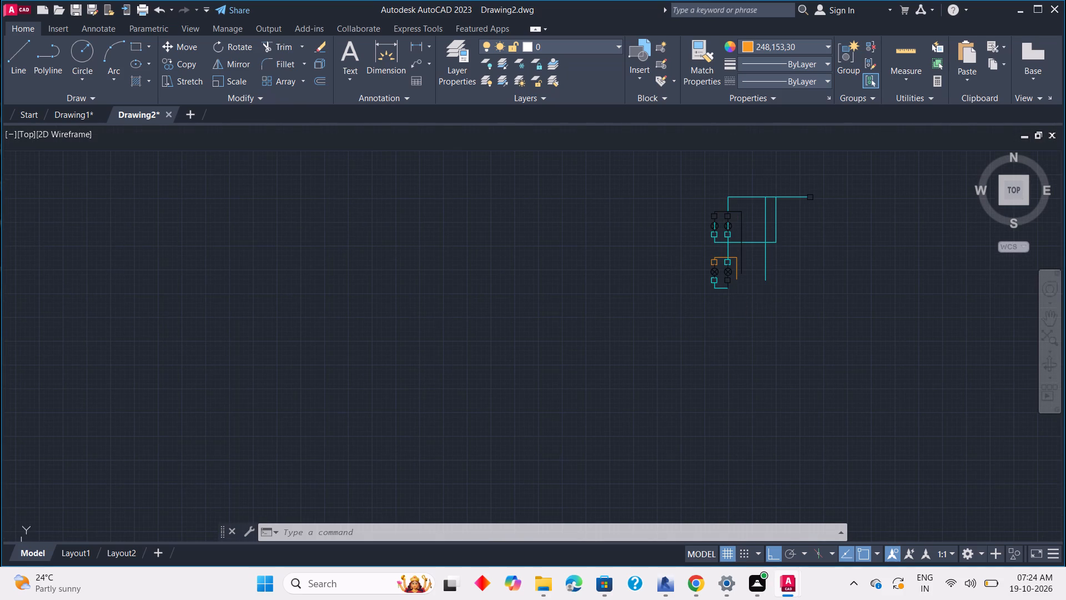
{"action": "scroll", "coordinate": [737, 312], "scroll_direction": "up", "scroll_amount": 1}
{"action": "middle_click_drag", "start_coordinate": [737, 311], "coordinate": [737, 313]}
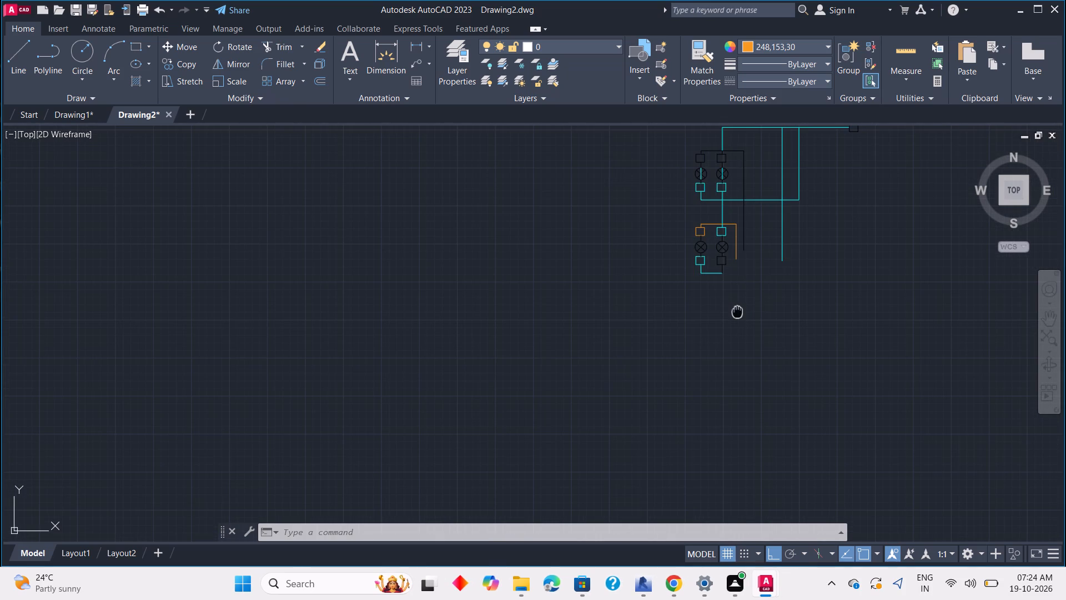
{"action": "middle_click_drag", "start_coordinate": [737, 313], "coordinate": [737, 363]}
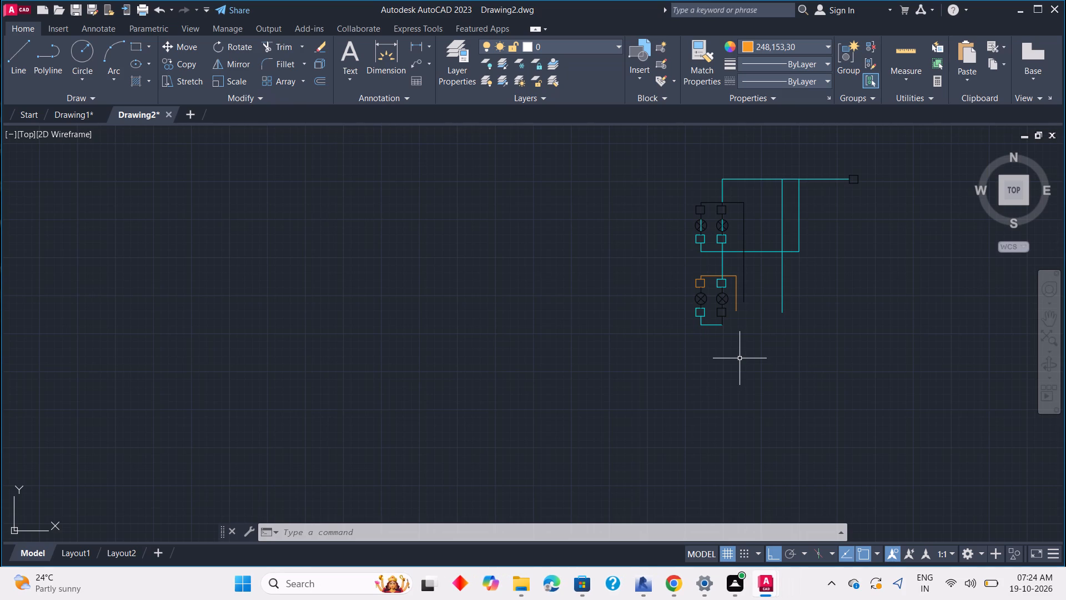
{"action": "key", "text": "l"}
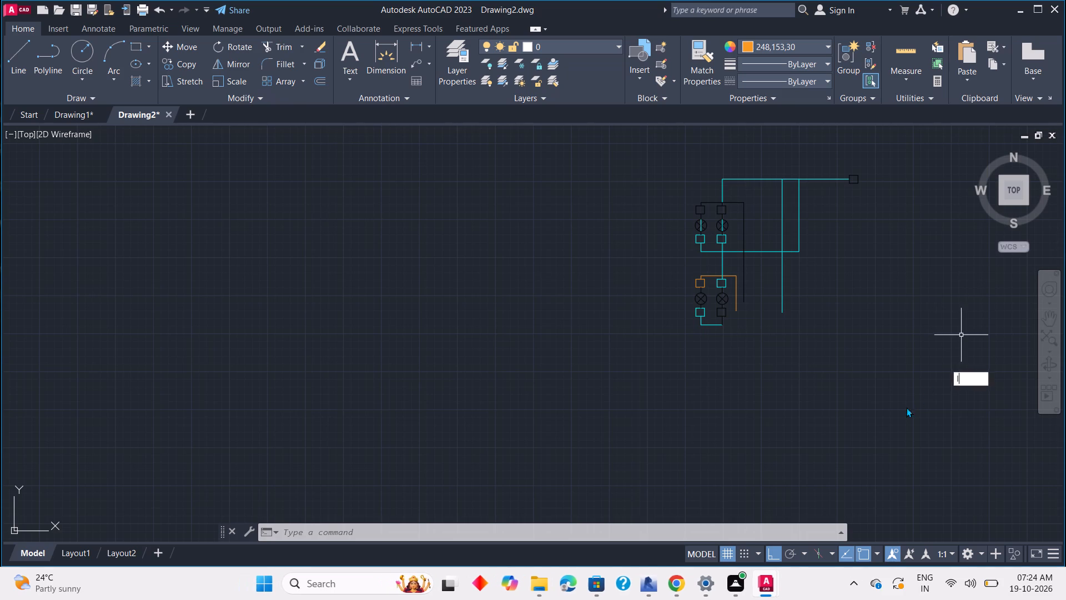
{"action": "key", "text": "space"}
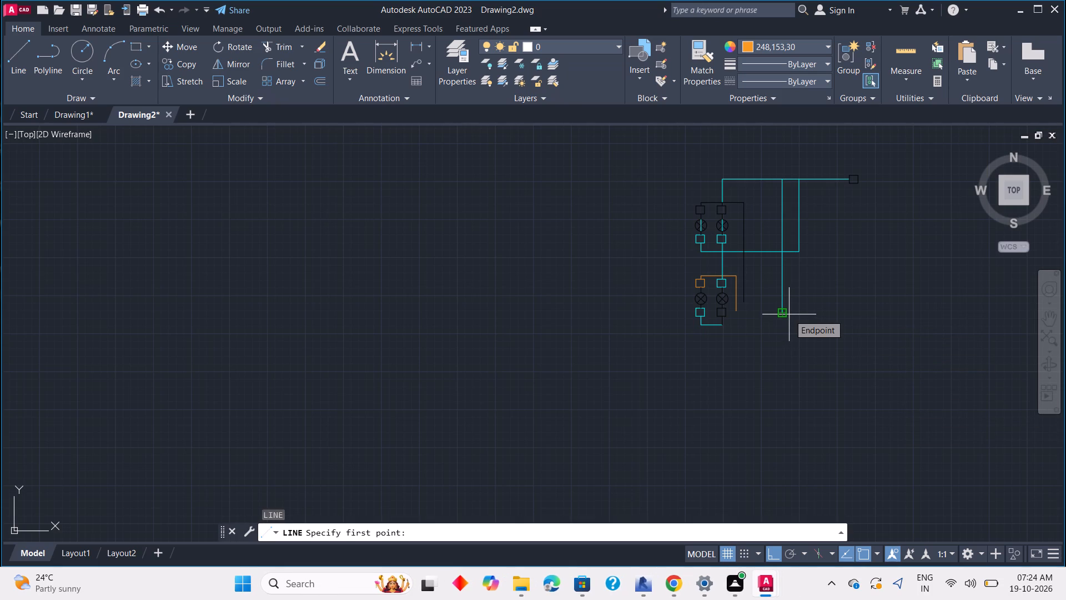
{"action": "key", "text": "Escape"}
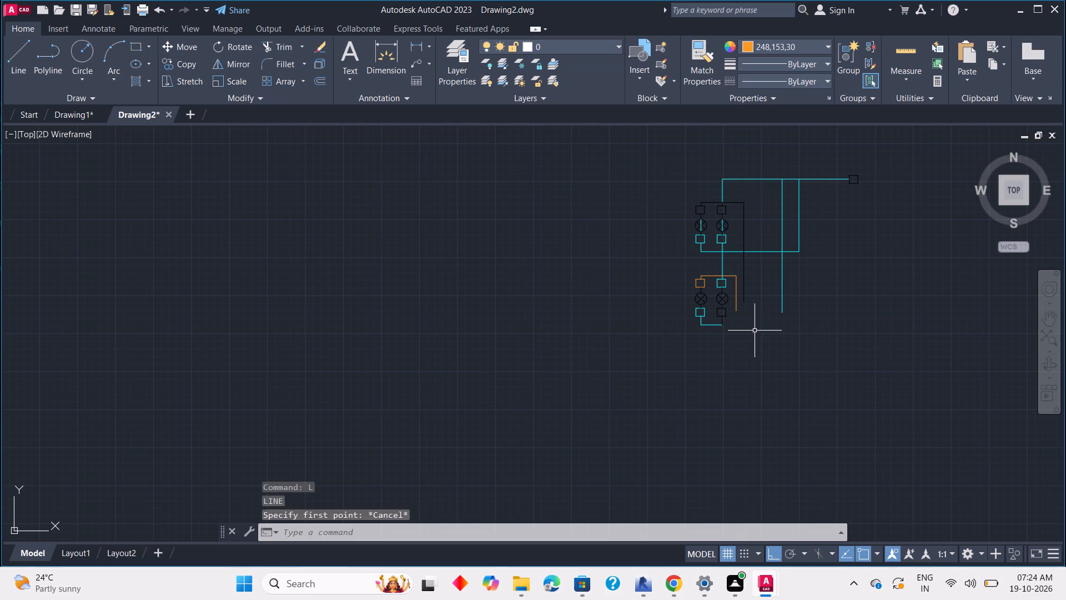
Draw two horizontal helper lines, one above the other, across the vertical cyan line between the upper and lower right branches.
{"action": "scroll", "coordinate": [757, 319], "scroll_direction": "up", "scroll_amount": 1}
{"action": "middle_click_drag", "start_coordinate": [737, 297], "coordinate": [778, 364]}
{"action": "scroll", "coordinate": [778, 362], "scroll_direction": "up", "scroll_amount": 1}
{"action": "scroll", "coordinate": [726, 255], "scroll_direction": "up", "scroll_amount": 2}
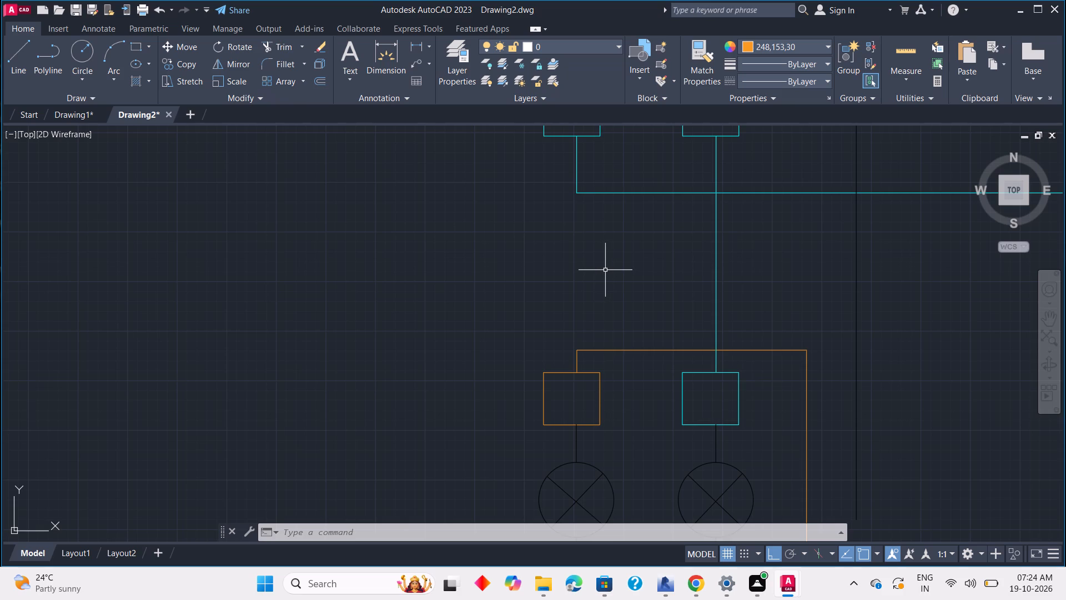
{"action": "key", "text": "l"}
{"action": "key", "text": "space"}
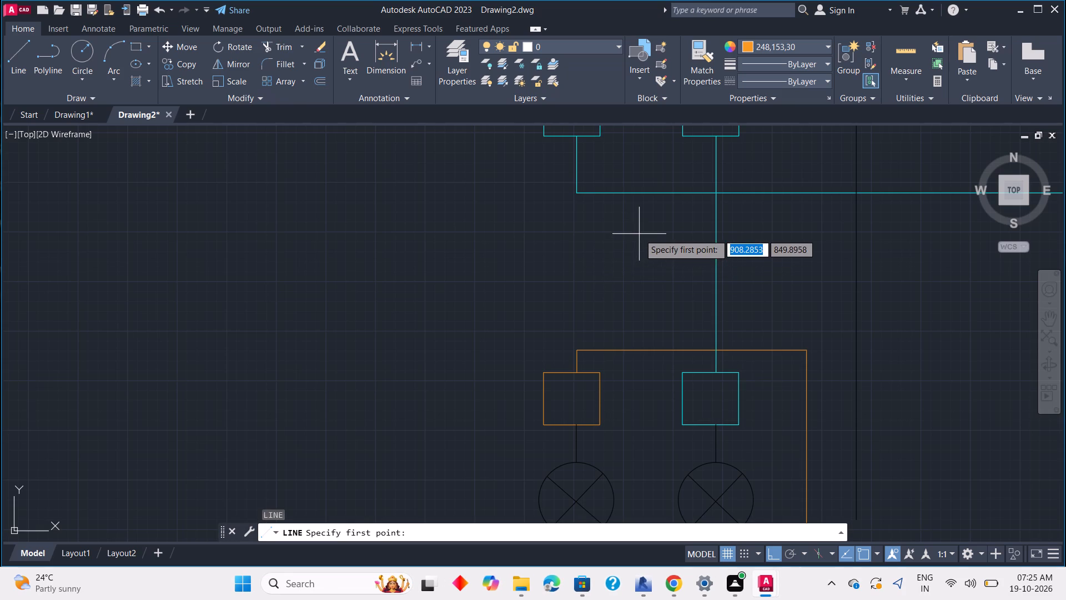
{"action": "left_click_drag", "start_coordinate": [641, 238], "coordinate": [660, 241]}
{"action": "left_click", "coordinate": [807, 240]}
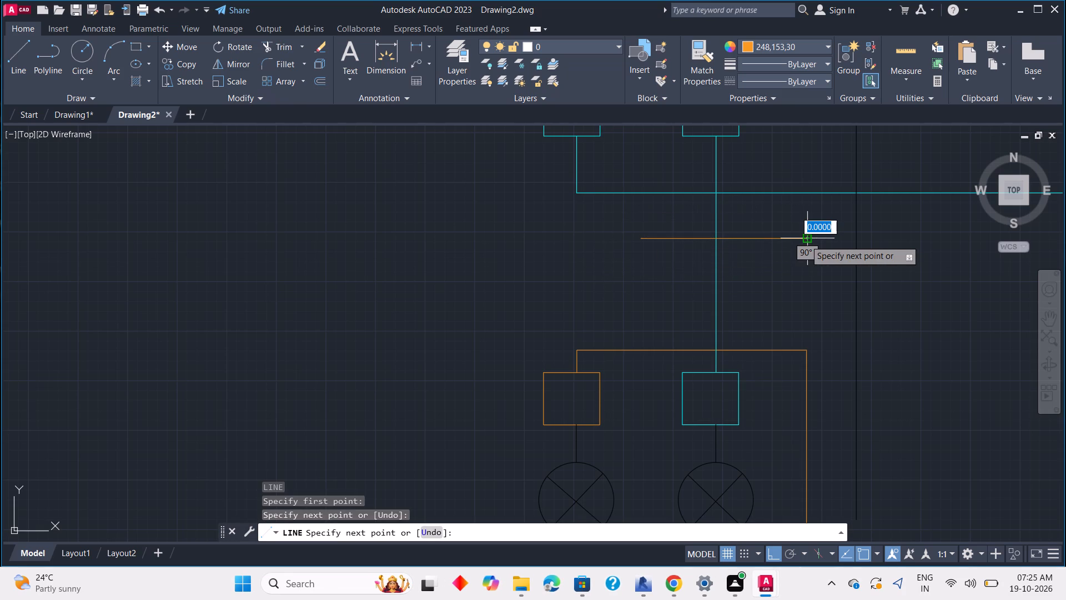
{"action": "key", "text": "Escape"}
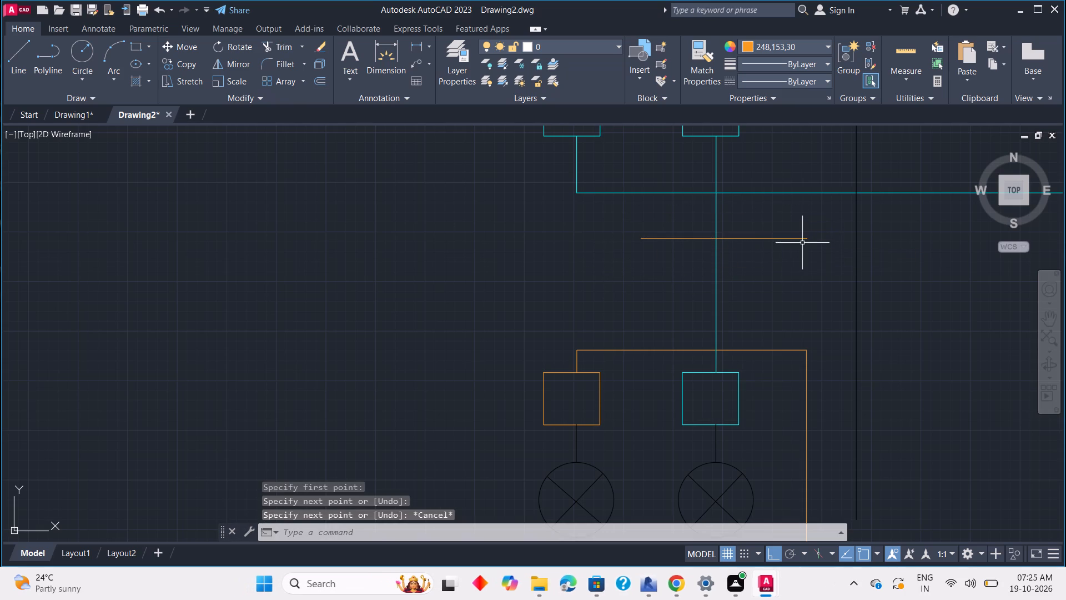
{"action": "type", "text": "l"}
{"action": "key", "text": "space"}
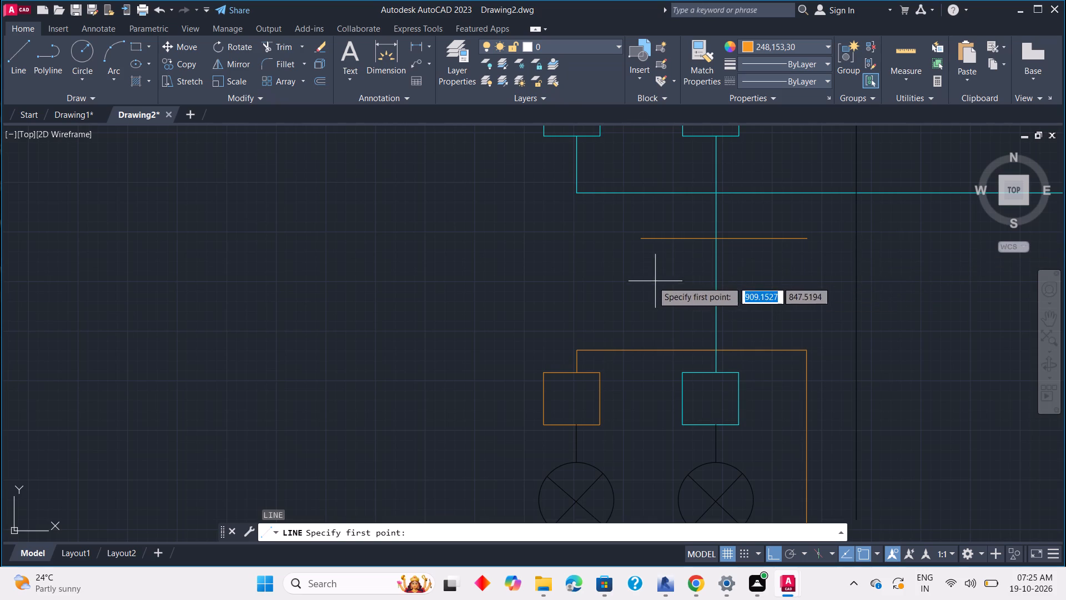
{"action": "left_click_drag", "start_coordinate": [640, 311], "coordinate": [727, 313]}
{"action": "left_click", "coordinate": [837, 322]}
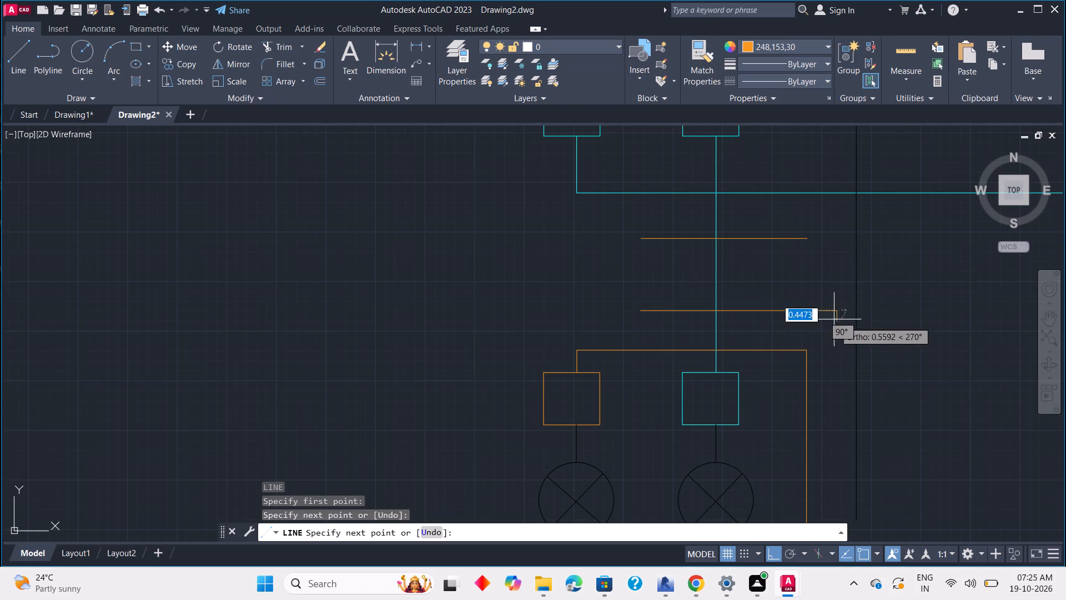
{"action": "key", "text": "Escape"}
Trim out the vertical cyan segment between the two orange helper lines and remove both helper lines.
{"action": "key", "text": "t"}
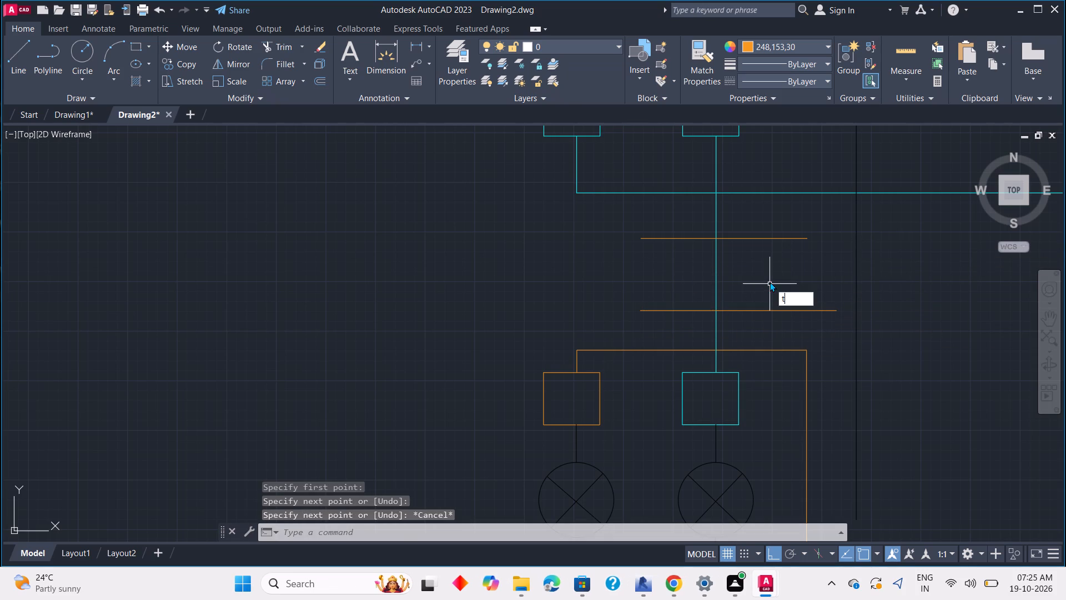
{"action": "key", "text": "r"}
{"action": "key", "text": "space"}
{"action": "left_click", "coordinate": [715, 265]}
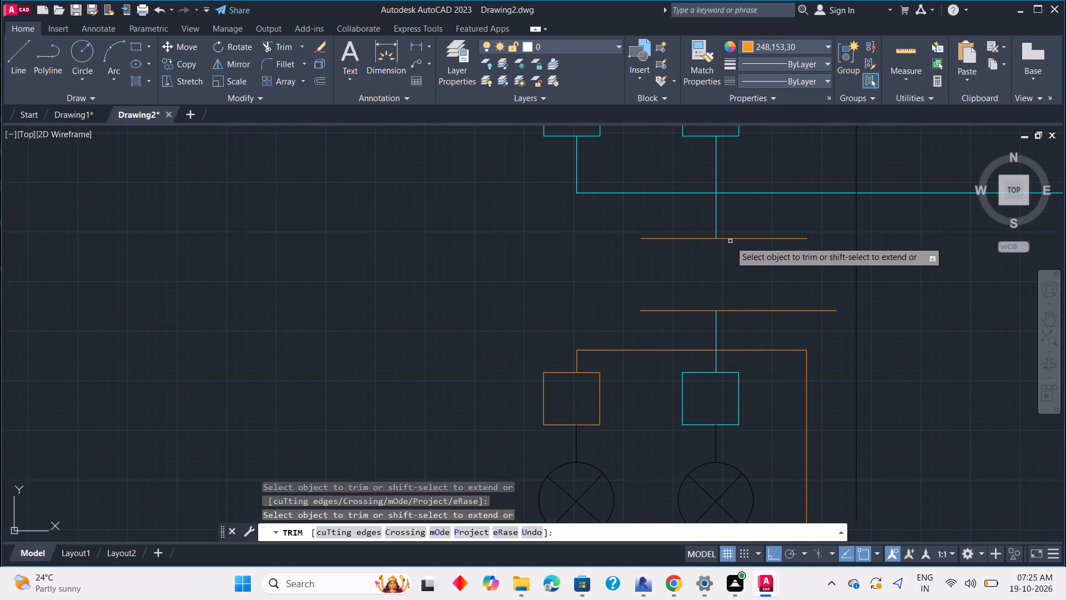
{"action": "left_click", "coordinate": [732, 238]}
{"action": "left_click", "coordinate": [697, 239]}
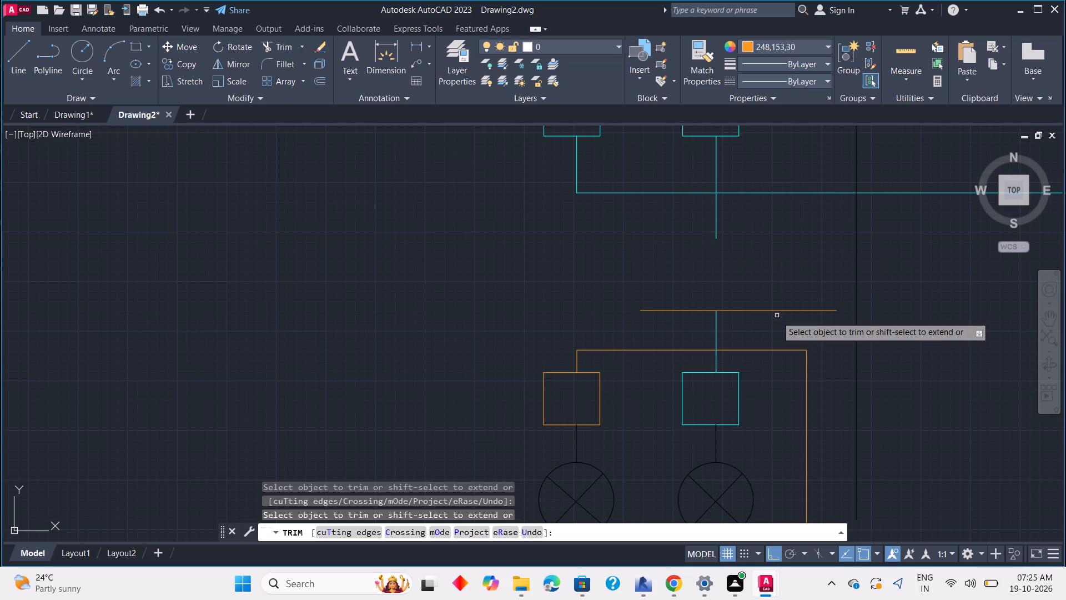
{"action": "left_click_drag", "start_coordinate": [773, 312], "coordinate": [765, 309]}
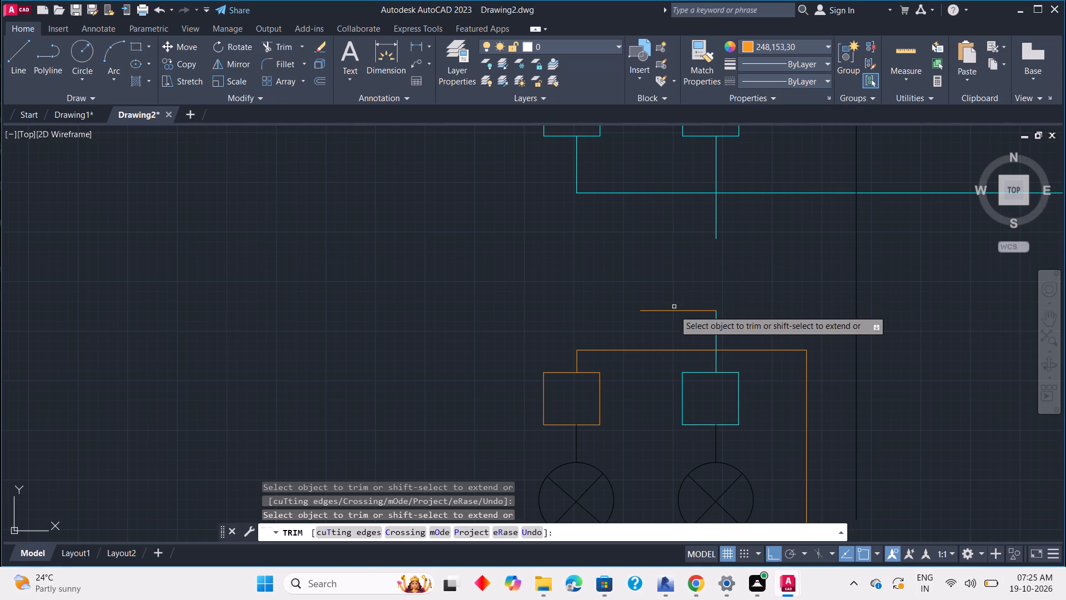
{"action": "left_click", "coordinate": [675, 312]}
{"action": "key", "text": "Escape"}
{"action": "key", "text": "Escape"}
{"action": "key", "text": "Escape"}
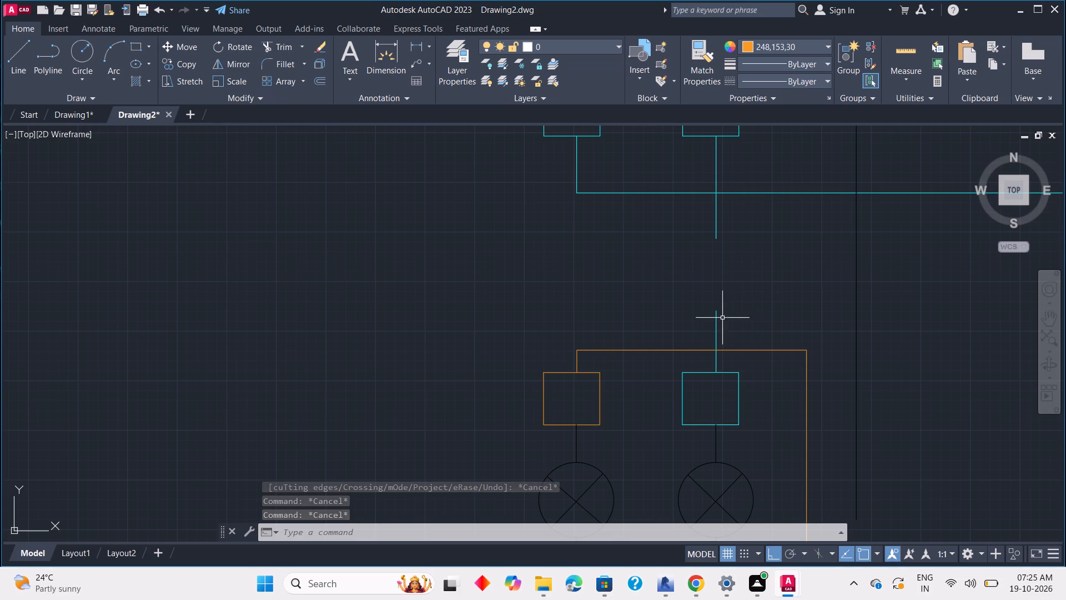
Move the lower two-branch group with its connecting lines straight up so its cyan stub meets the lower end of the cut cyan line.
{"action": "scroll", "coordinate": [678, 323], "scroll_direction": "down", "scroll_amount": 3}
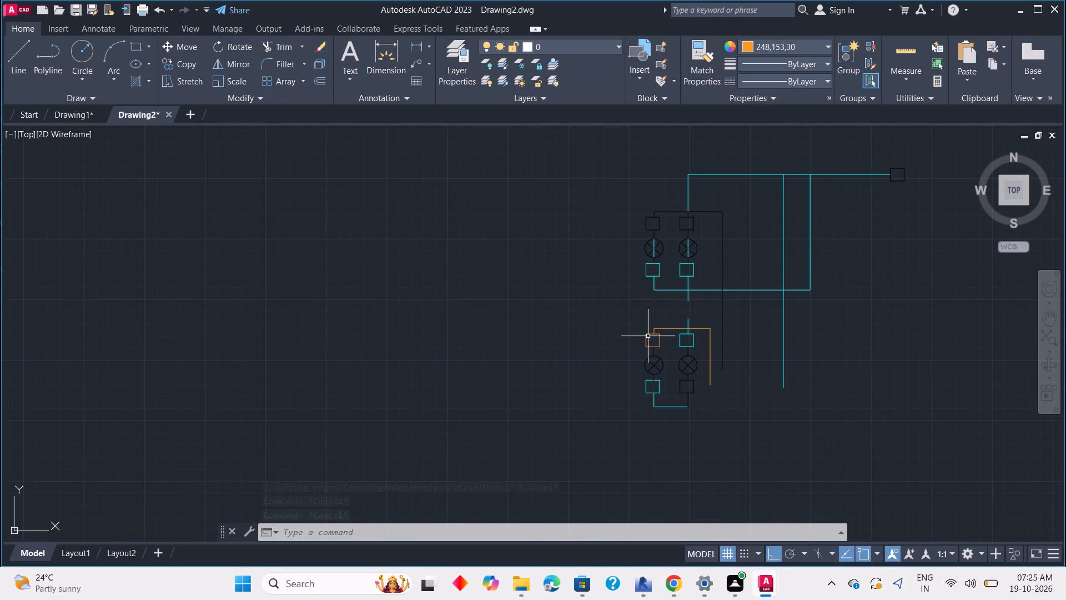
{"action": "left_click_drag", "start_coordinate": [631, 312], "coordinate": [646, 311]}
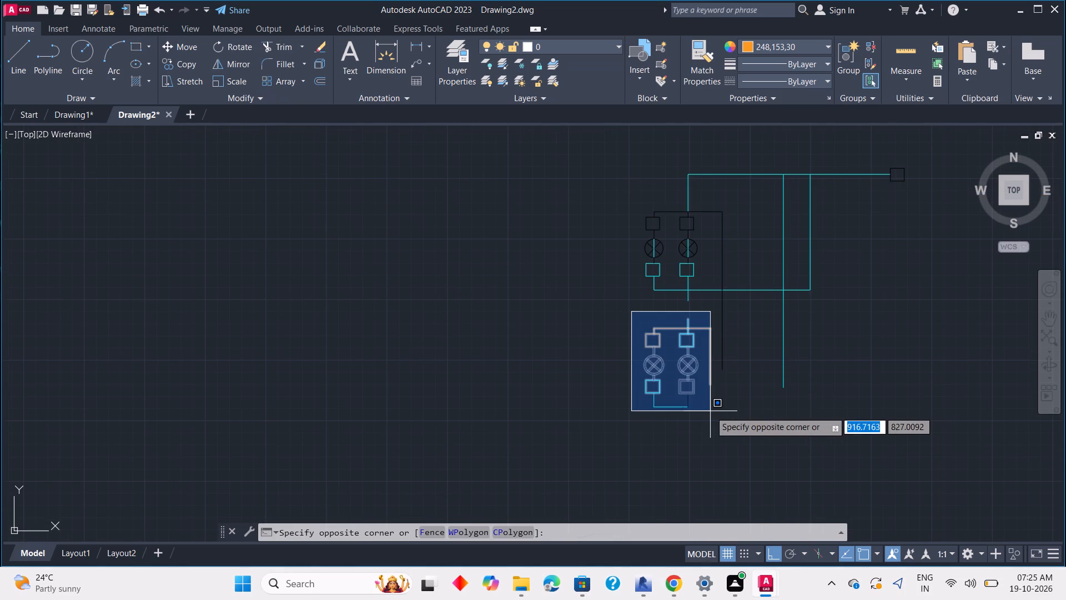
{"action": "left_click", "coordinate": [716, 409]}
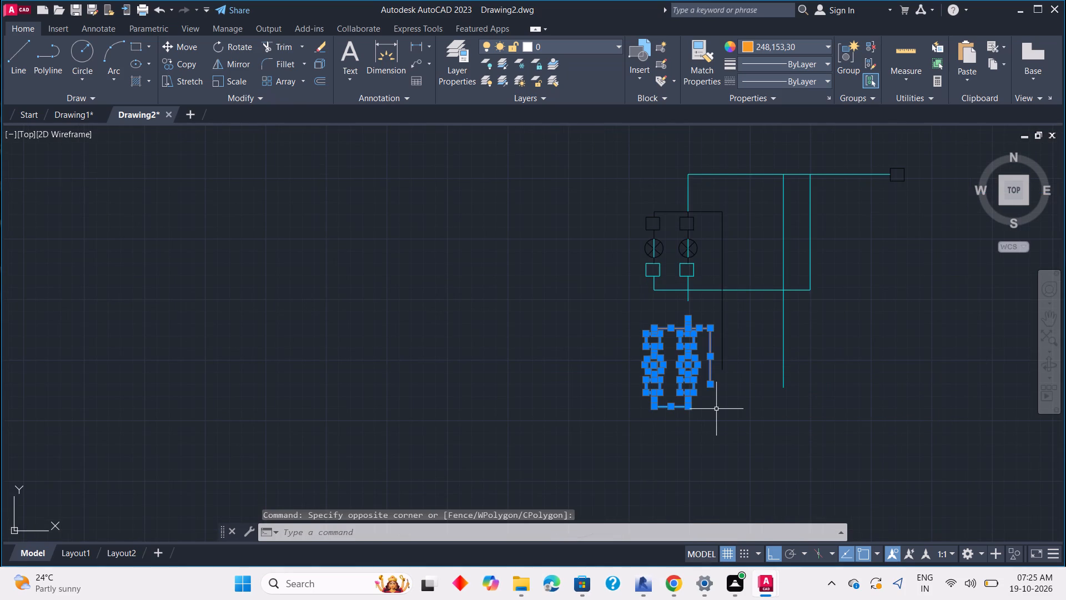
{"action": "right_click_drag", "start_coordinate": [744, 380], "coordinate": [743, 375]}
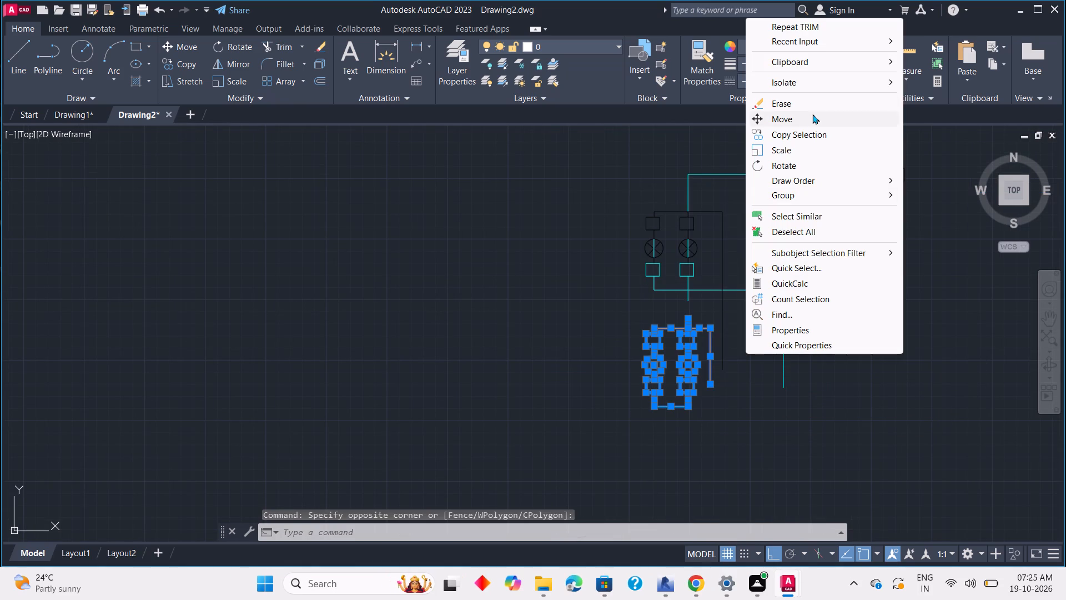
{"action": "left_click", "coordinate": [812, 114]}
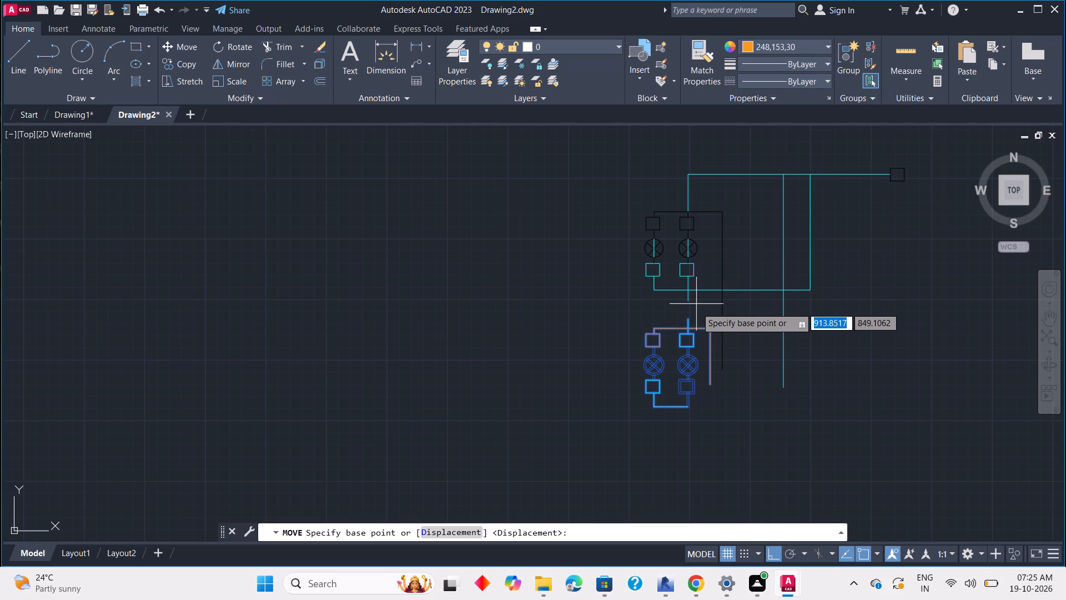
{"action": "scroll", "coordinate": [695, 310], "scroll_direction": "up", "scroll_amount": 3}
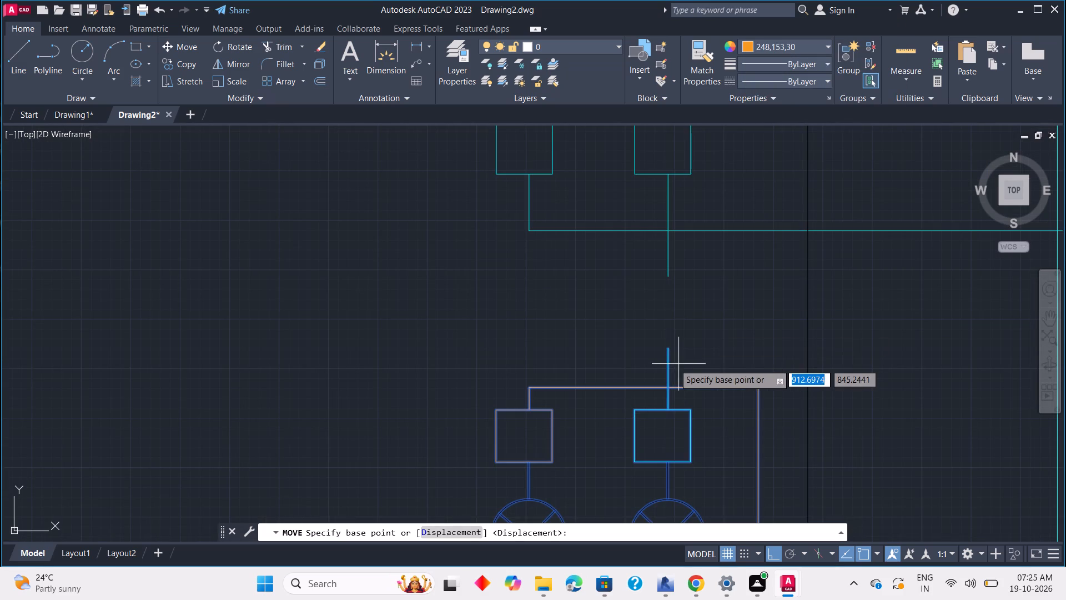
{"action": "left_click_drag", "start_coordinate": [670, 348], "coordinate": [670, 329]}
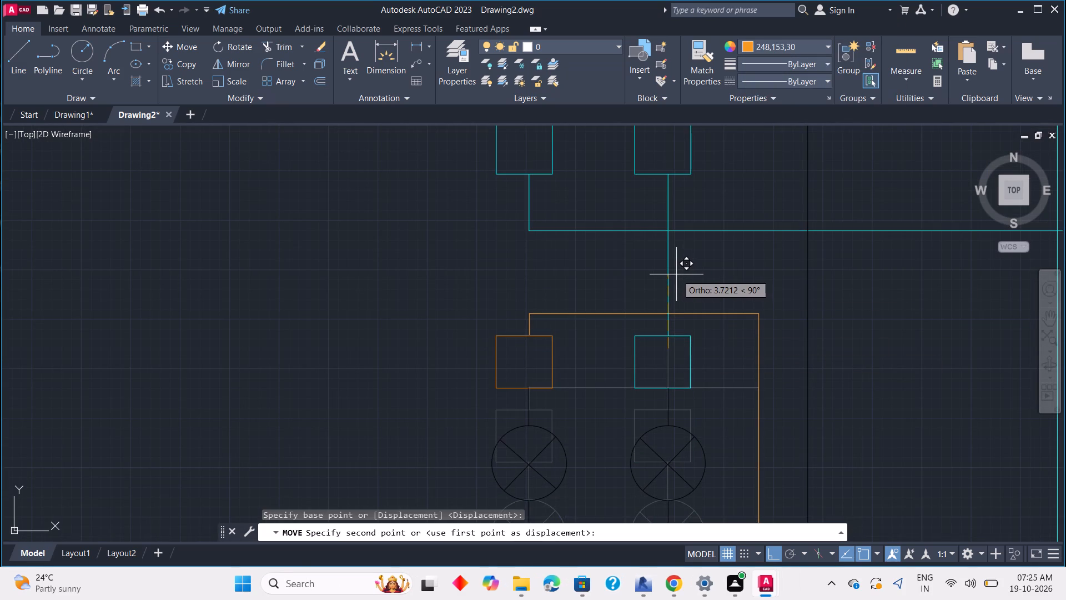
{"action": "left_click", "coordinate": [670, 274]}
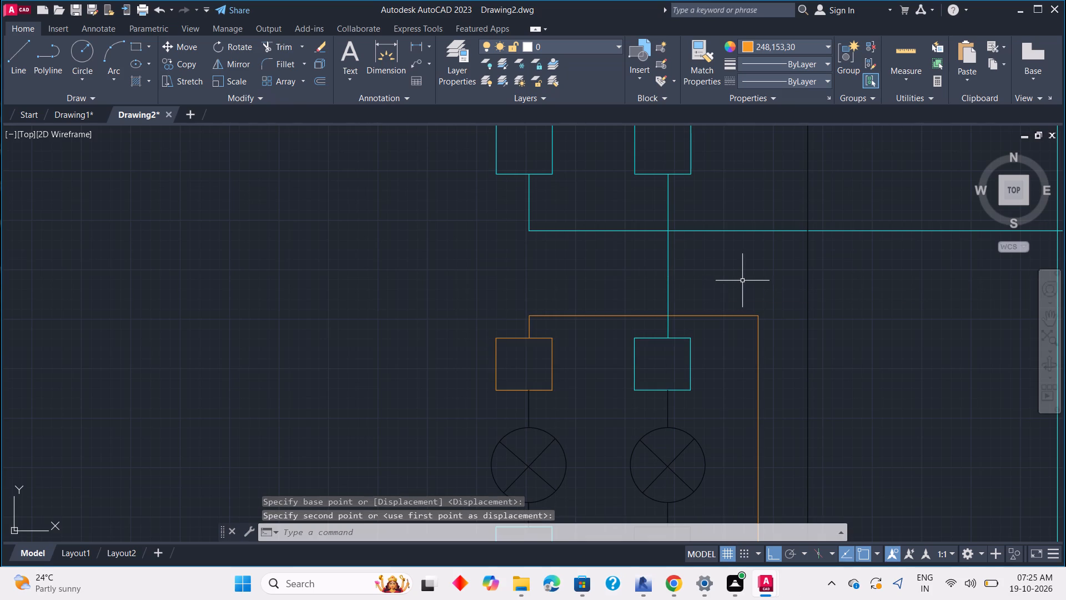
Examine the rejoined cyan connection and the linework around the upper and lower branch pairs.
{"action": "scroll", "coordinate": [745, 273], "scroll_direction": "down", "scroll_amount": 5}
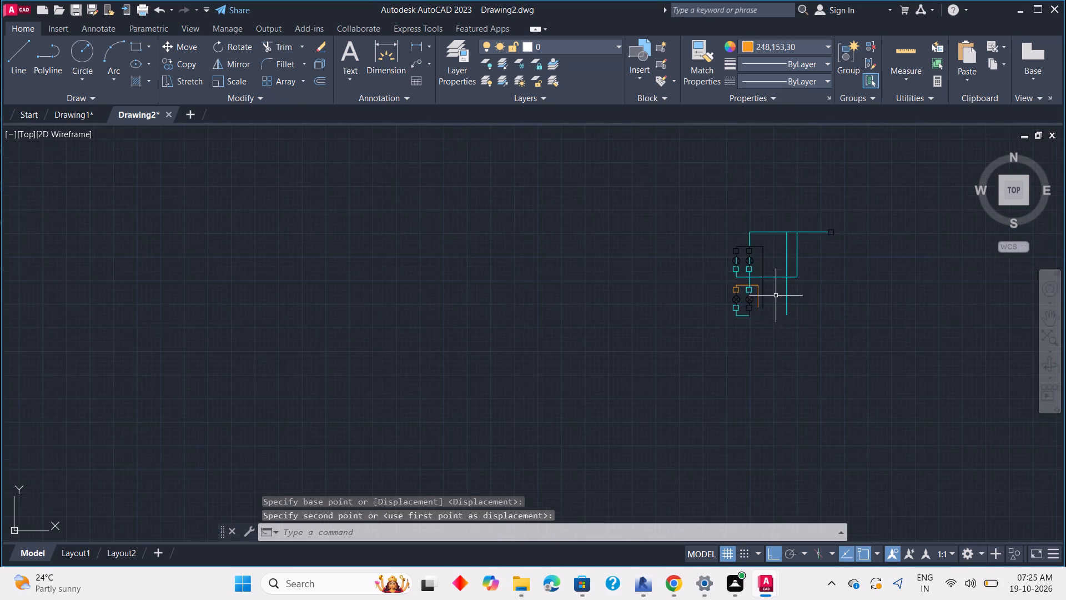
{"action": "scroll", "coordinate": [775, 293], "scroll_direction": "up", "scroll_amount": 2}
{"action": "scroll", "coordinate": [728, 261], "scroll_direction": "up", "scroll_amount": 2}
{"action": "scroll", "coordinate": [723, 258], "scroll_direction": "down", "scroll_amount": 2}
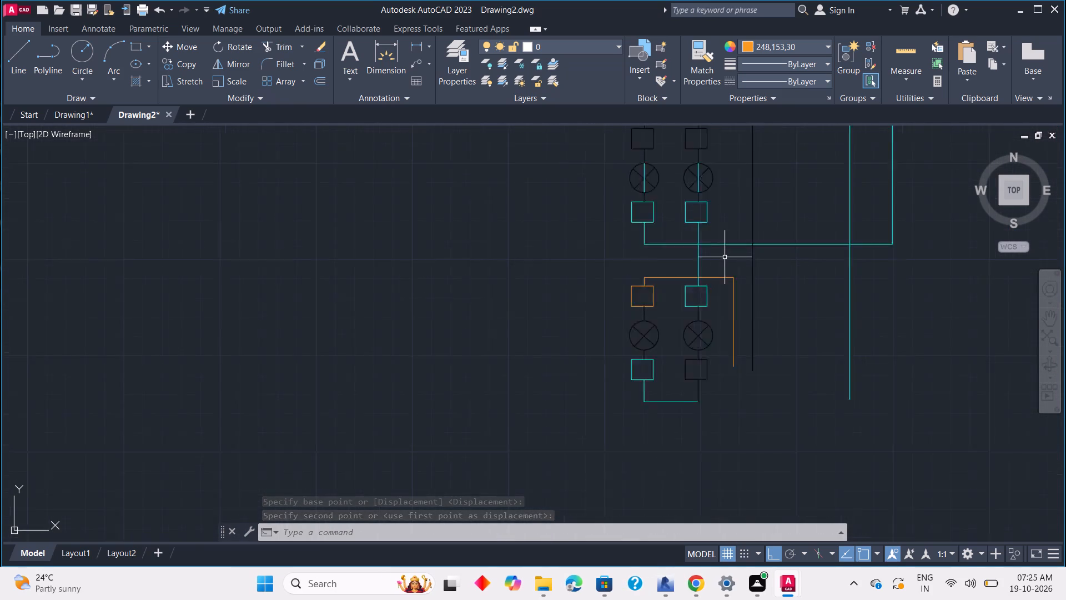
{"action": "scroll", "coordinate": [767, 272], "scroll_direction": "down", "scroll_amount": 2}
{"action": "scroll", "coordinate": [762, 288], "scroll_direction": "up", "scroll_amount": 2}
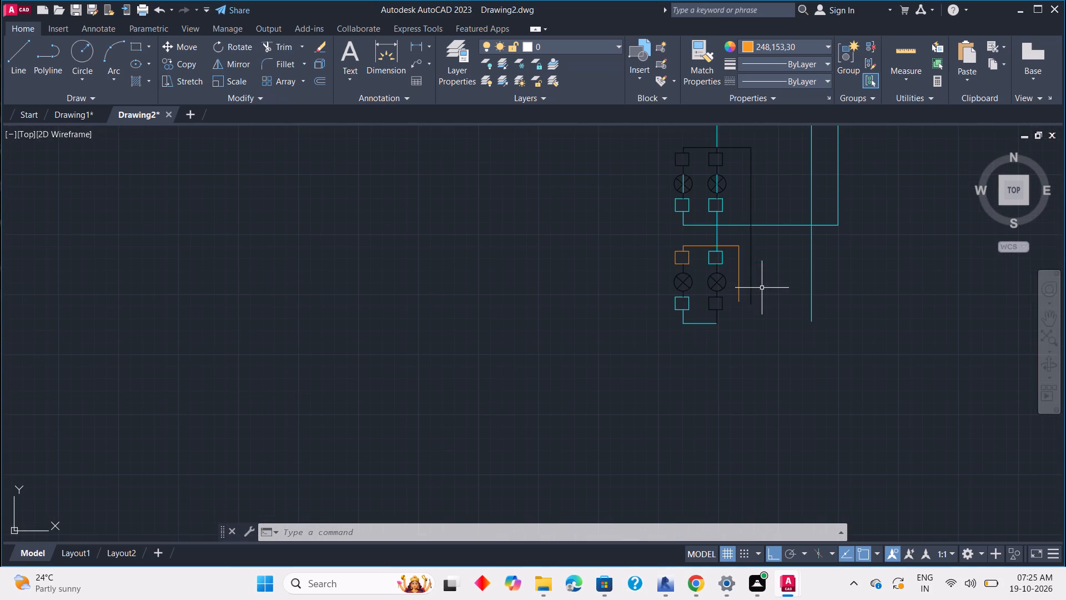
{"action": "middle_click_drag", "start_coordinate": [741, 311], "coordinate": [741, 292]}
{"action": "scroll", "coordinate": [741, 292], "scroll_direction": "up", "scroll_amount": 1}
{"action": "scroll", "coordinate": [742, 291], "scroll_direction": "down", "scroll_amount": 3}
{"action": "middle_click_drag", "start_coordinate": [744, 289], "coordinate": [745, 333]}
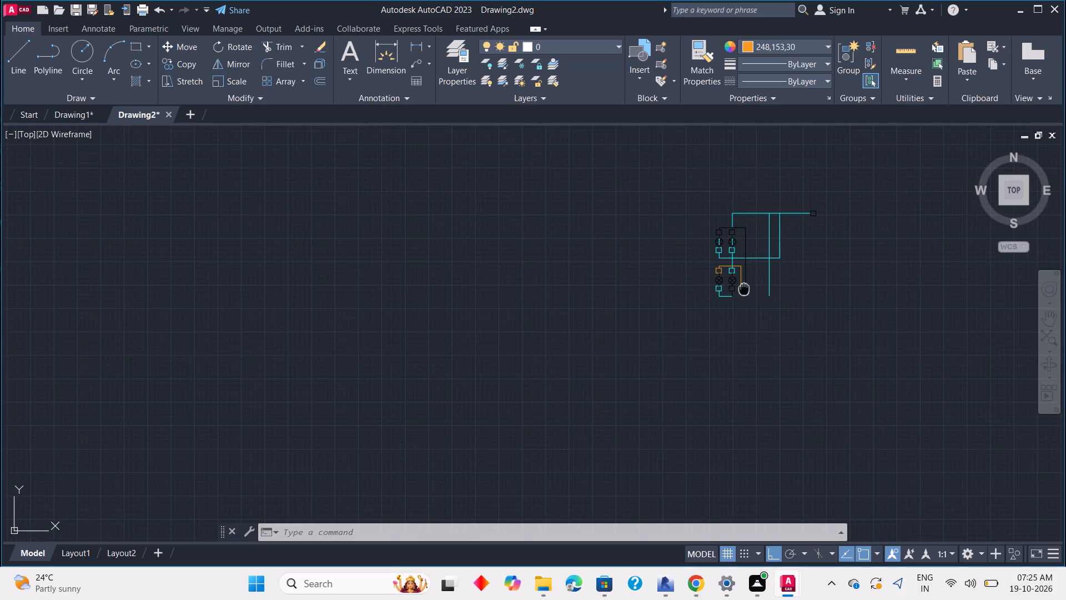
{"action": "middle_click_drag", "start_coordinate": [745, 333], "coordinate": [748, 415]}
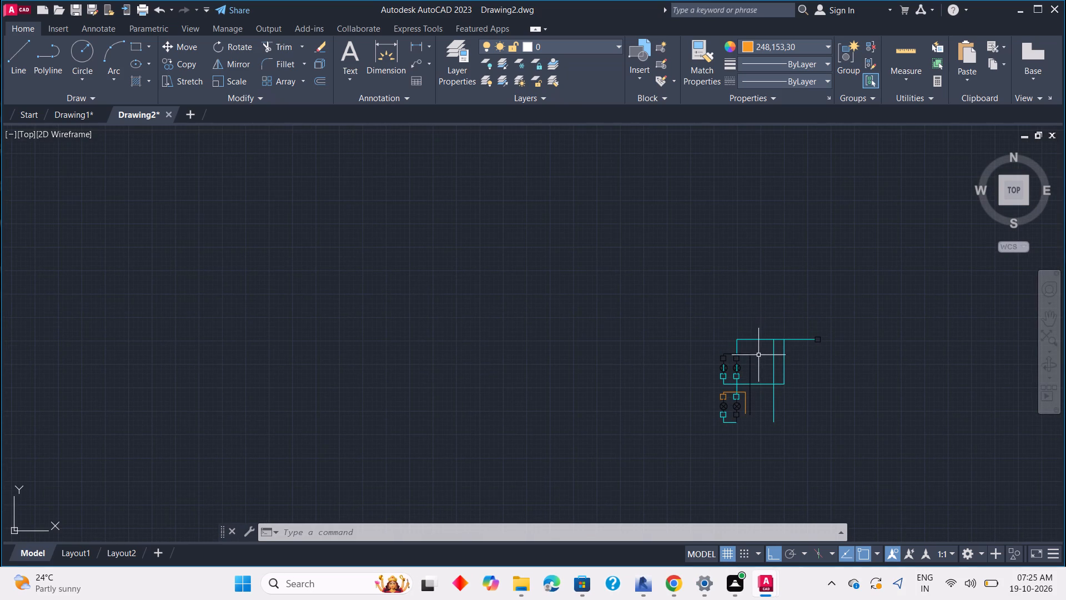
{"action": "scroll", "coordinate": [743, 347], "scroll_direction": "up", "scroll_amount": 3}
{"action": "middle_click_drag", "start_coordinate": [740, 348], "coordinate": [766, 287]}
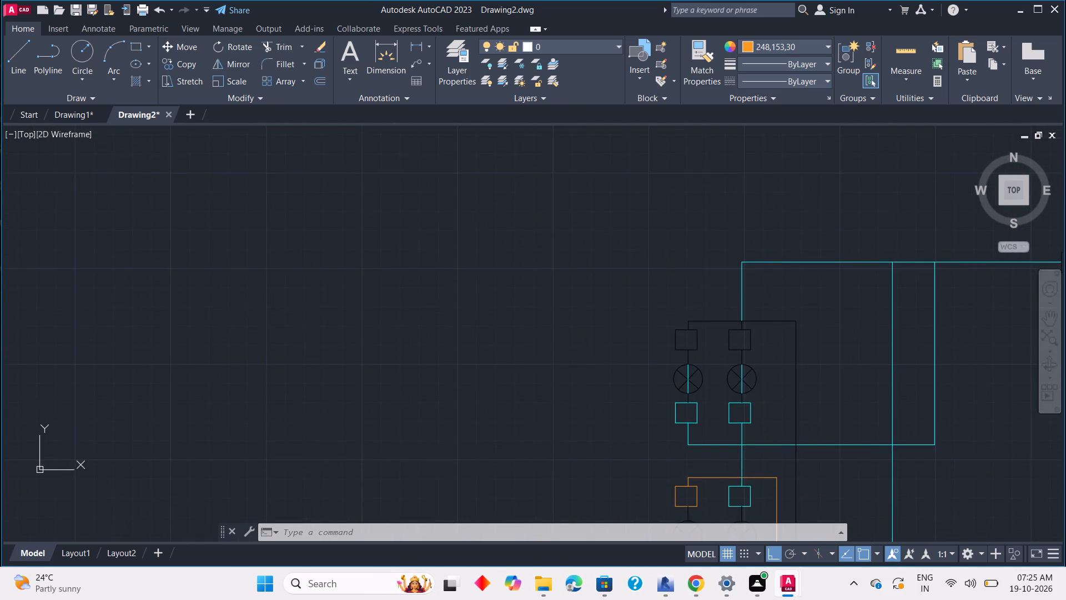
{"action": "scroll", "coordinate": [760, 293], "scroll_direction": "up", "scroll_amount": 4}
{"action": "middle_click_drag", "start_coordinate": [748, 301], "coordinate": [748, 301]}
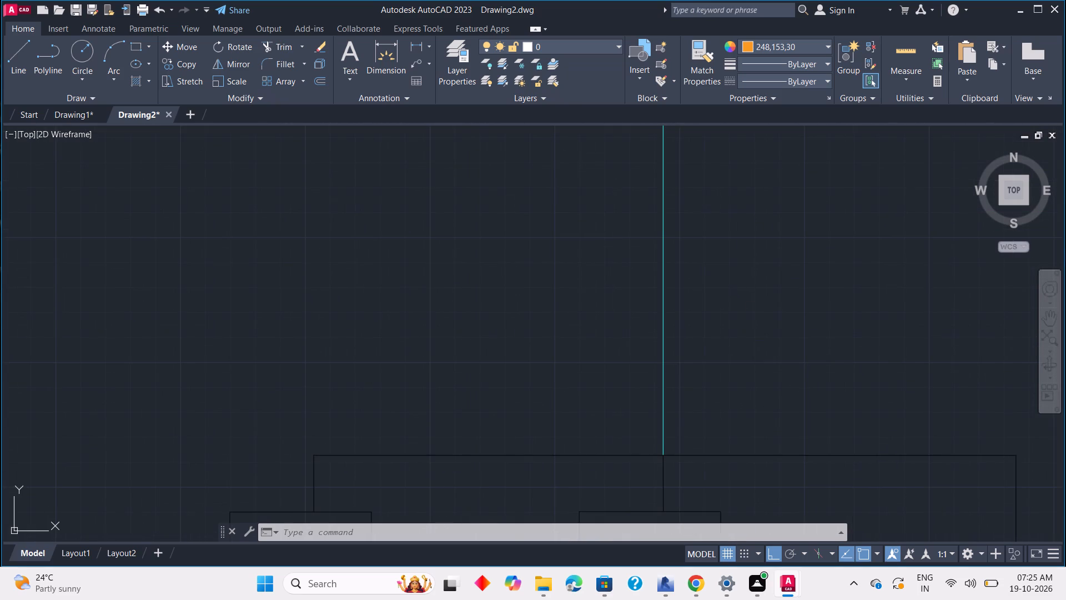
{"action": "middle_click_drag", "start_coordinate": [748, 301], "coordinate": [790, 357]}
{"action": "scroll", "coordinate": [791, 355], "scroll_direction": "down", "scroll_amount": 5}
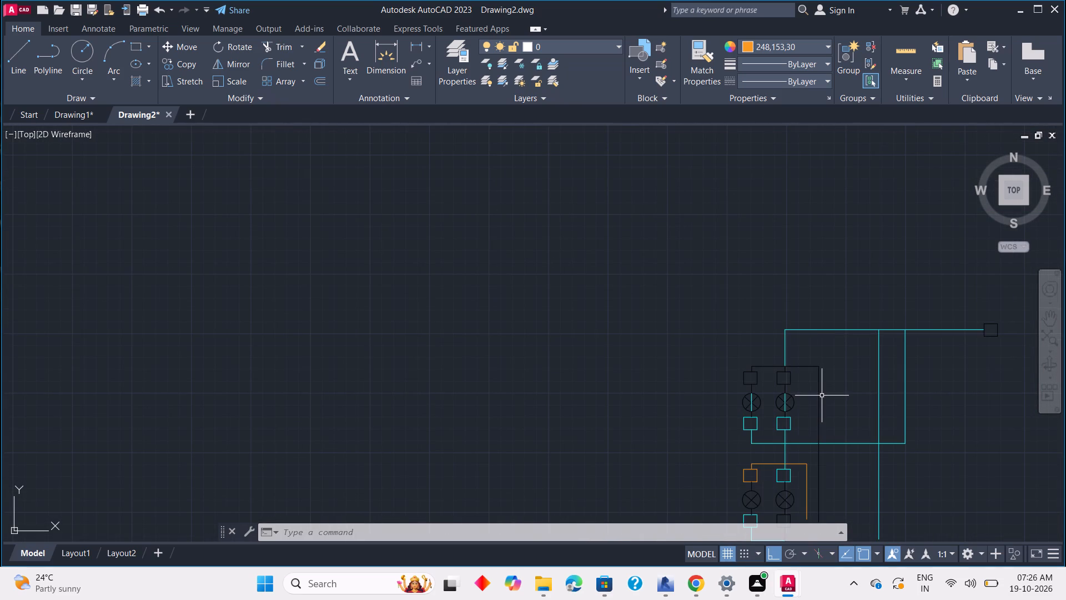
{"action": "scroll", "coordinate": [792, 424], "scroll_direction": "up", "scroll_amount": 2}
{"action": "middle_click_drag", "start_coordinate": [796, 437], "coordinate": [787, 363]}
{"action": "scroll", "coordinate": [787, 362], "scroll_direction": "down", "scroll_amount": 4}
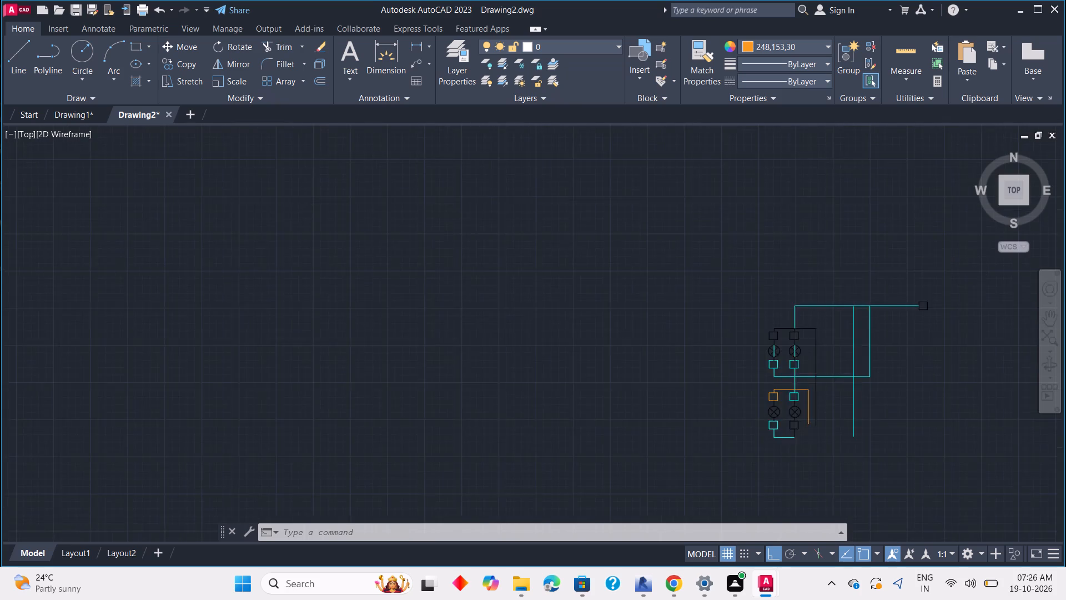
{"action": "middle_click_drag", "start_coordinate": [823, 371], "coordinate": [807, 303]}
{"action": "scroll", "coordinate": [807, 303], "scroll_direction": "down", "scroll_amount": 1}
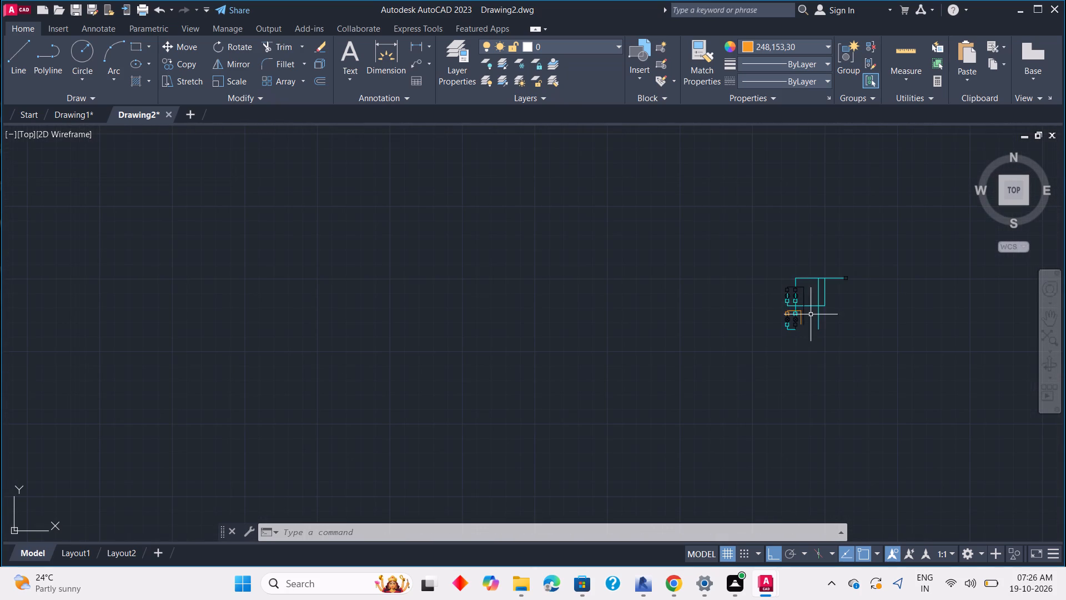
{"action": "scroll", "coordinate": [809, 316], "scroll_direction": "up", "scroll_amount": 2}
{"action": "middle_click_drag", "start_coordinate": [791, 332], "coordinate": [772, 269]}
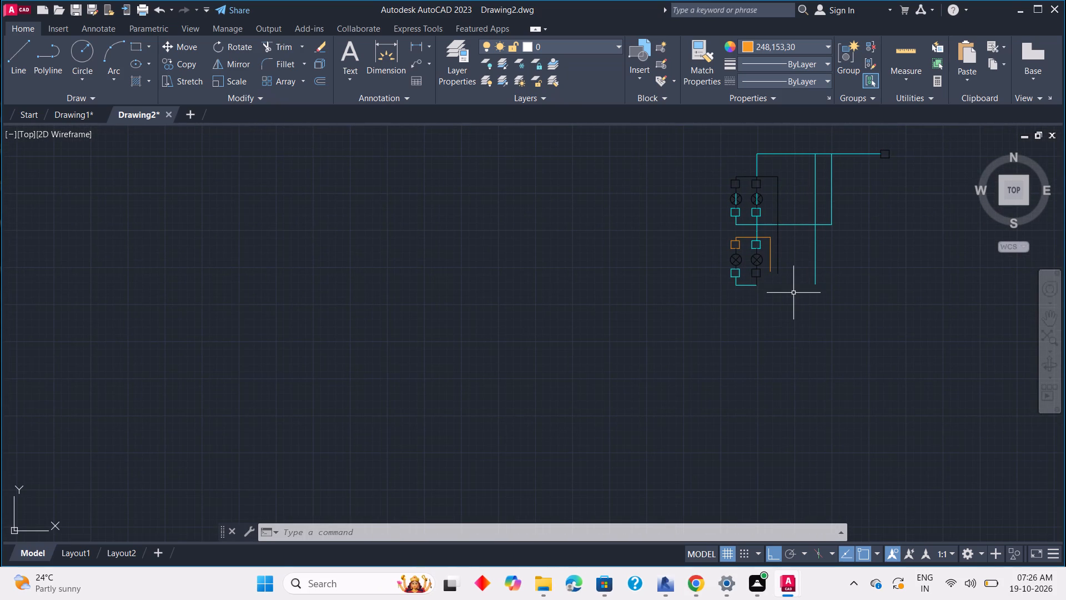
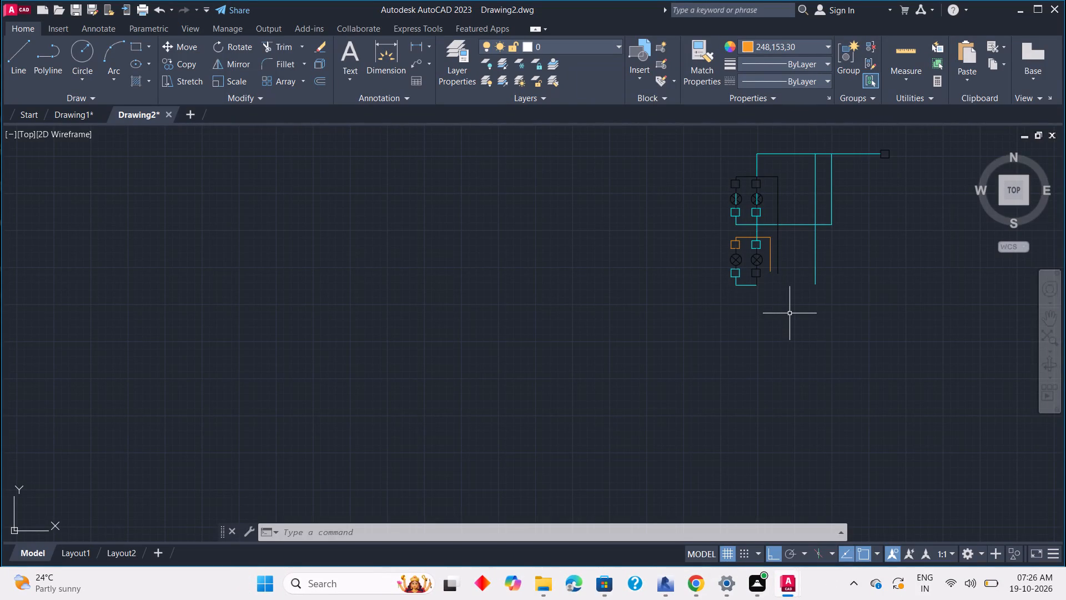
Extend the orange wire straight down from its lower end with a line about 21 units long.
{"action": "type", "text": "l"}
{"action": "key", "text": "space"}
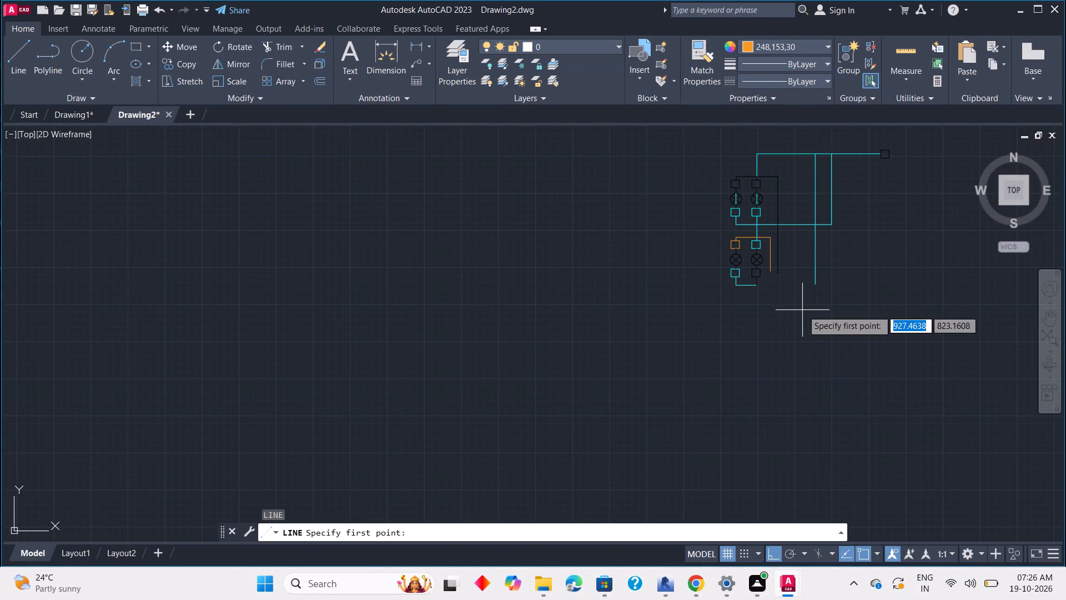
{"action": "left_click", "coordinate": [773, 272]}
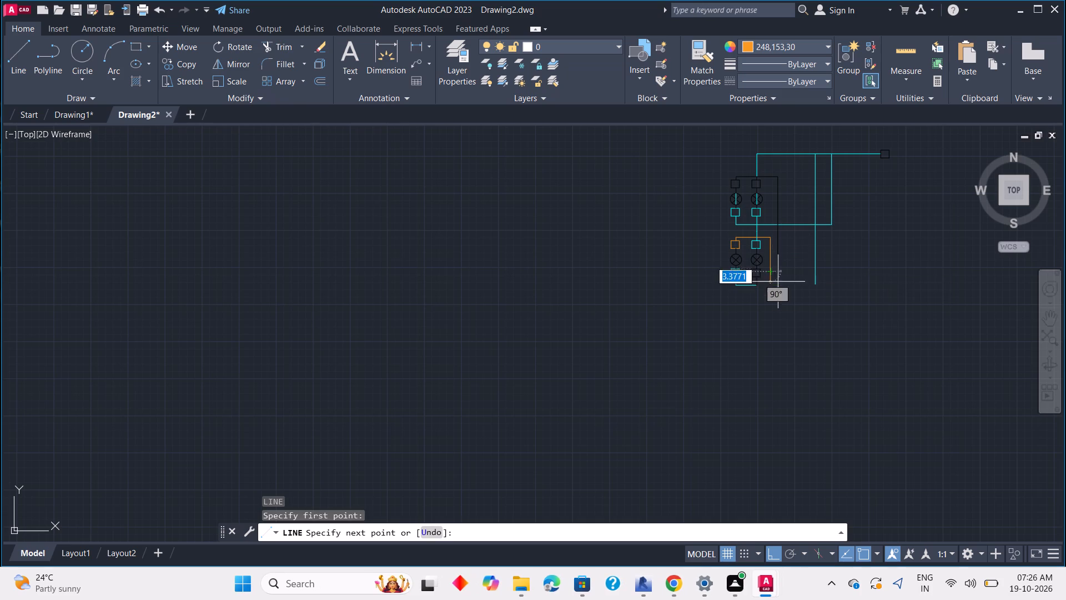
{"action": "left_click", "coordinate": [777, 332]}
{"action": "key", "text": "Escape"}
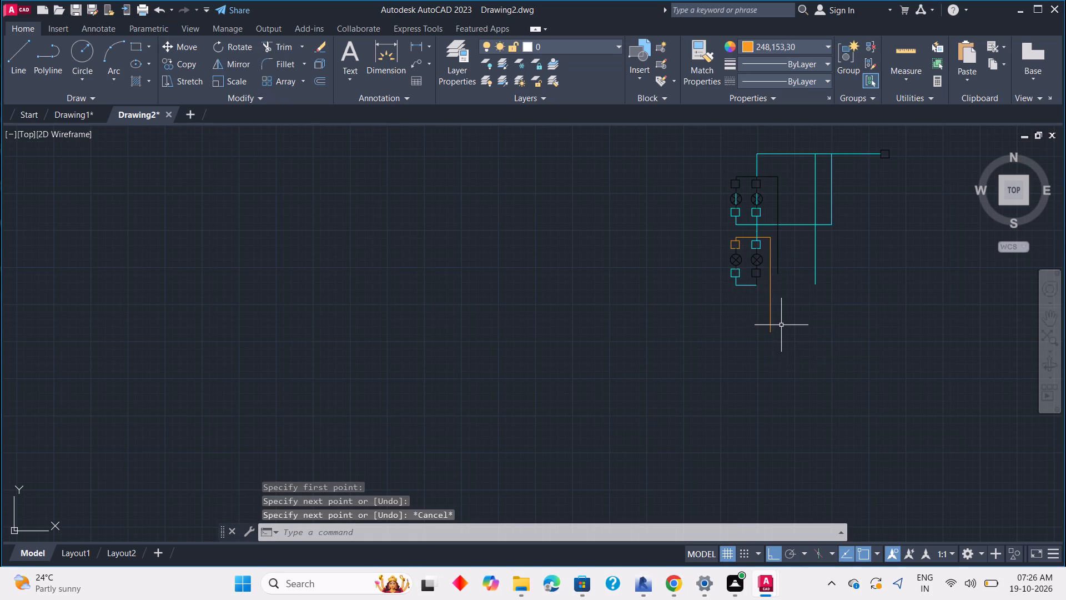
Set the drawing colour to black (0,0,0) and extend the long black wire straight down from its lower end by about 19 units.
{"action": "type", "text": "l"}
{"action": "key", "text": "space"}
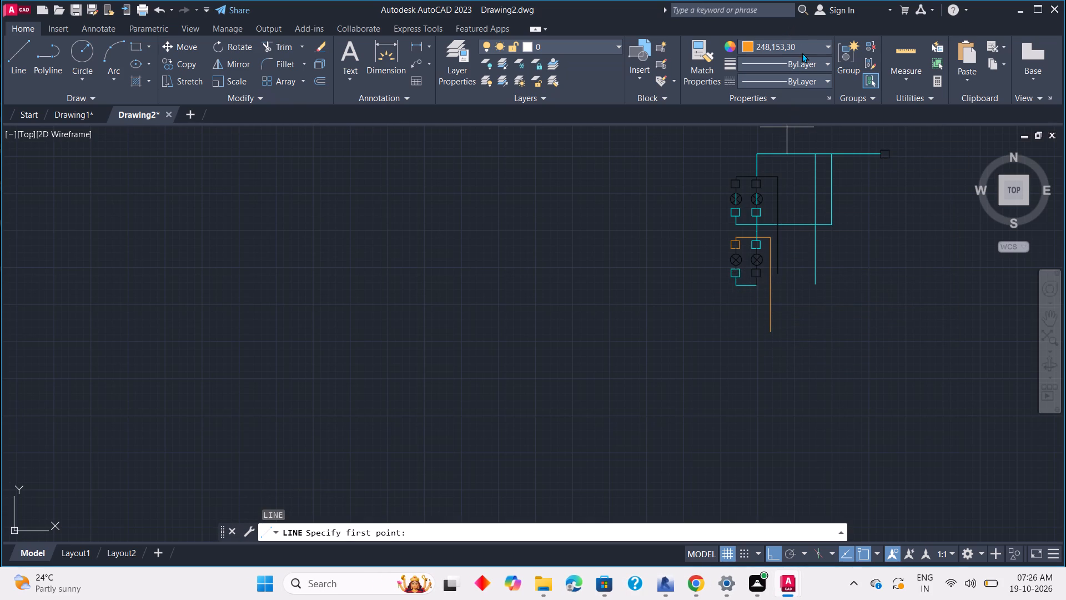
{"action": "left_click", "coordinate": [804, 47]}
{"action": "left_click", "coordinate": [747, 95]}
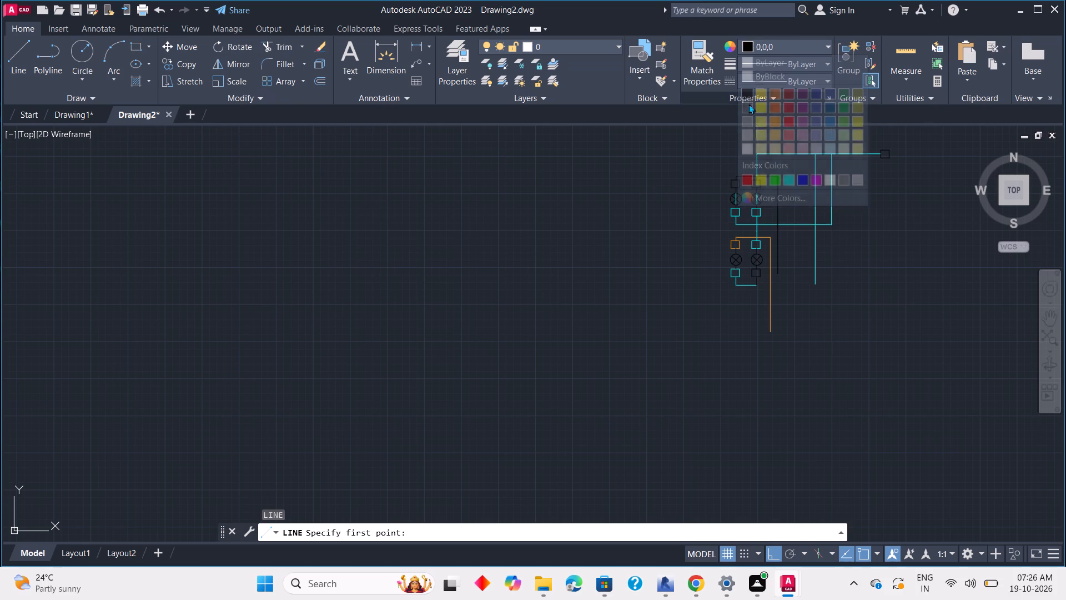
{"action": "left_click", "coordinate": [777, 274]}
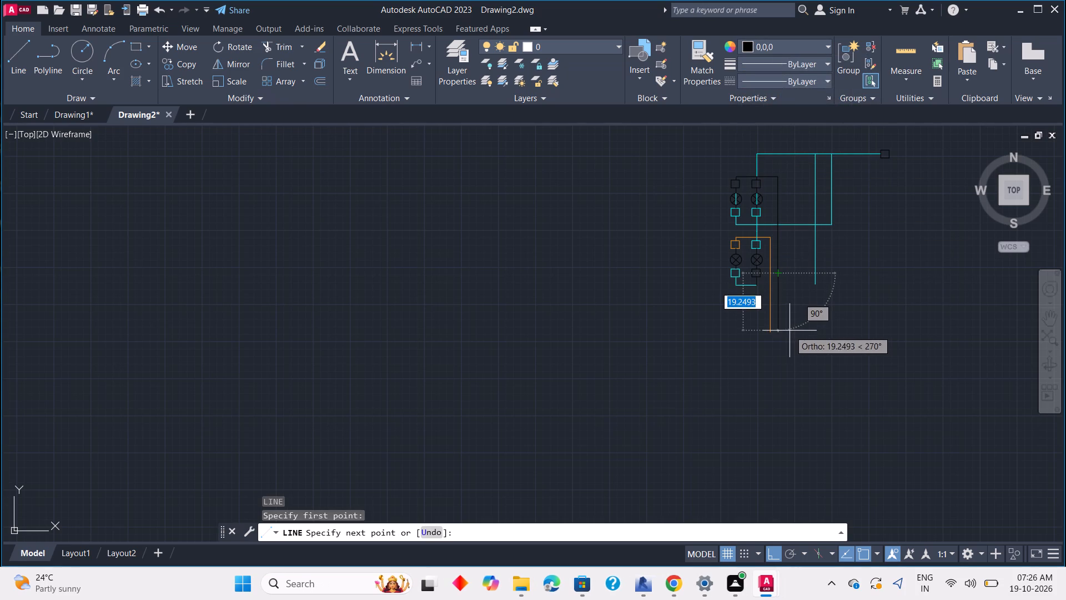
{"action": "left_click", "coordinate": [785, 329]}
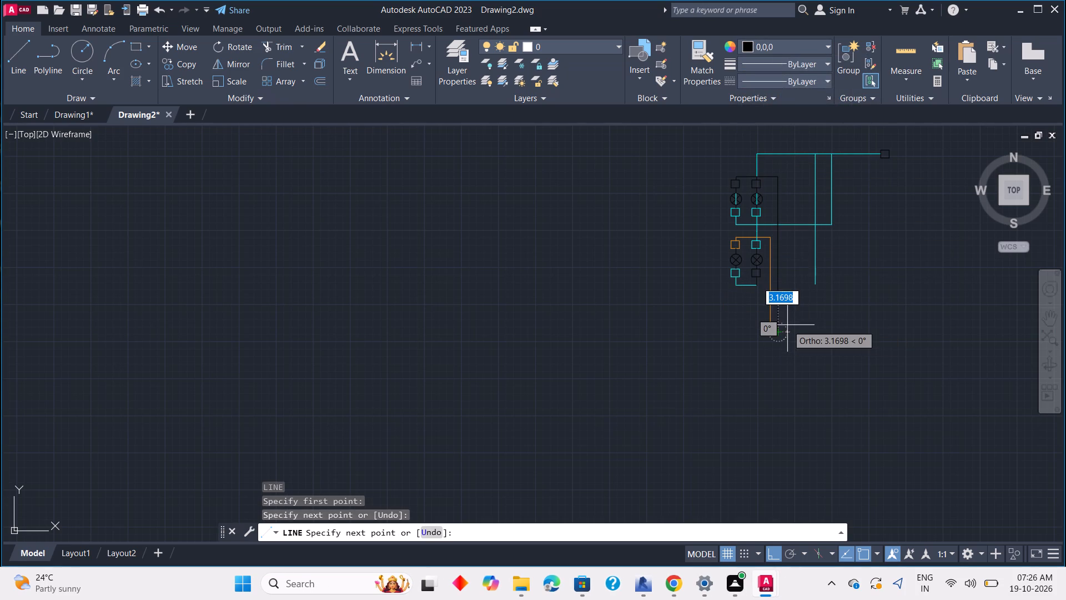
{"action": "key", "text": "Escape"}
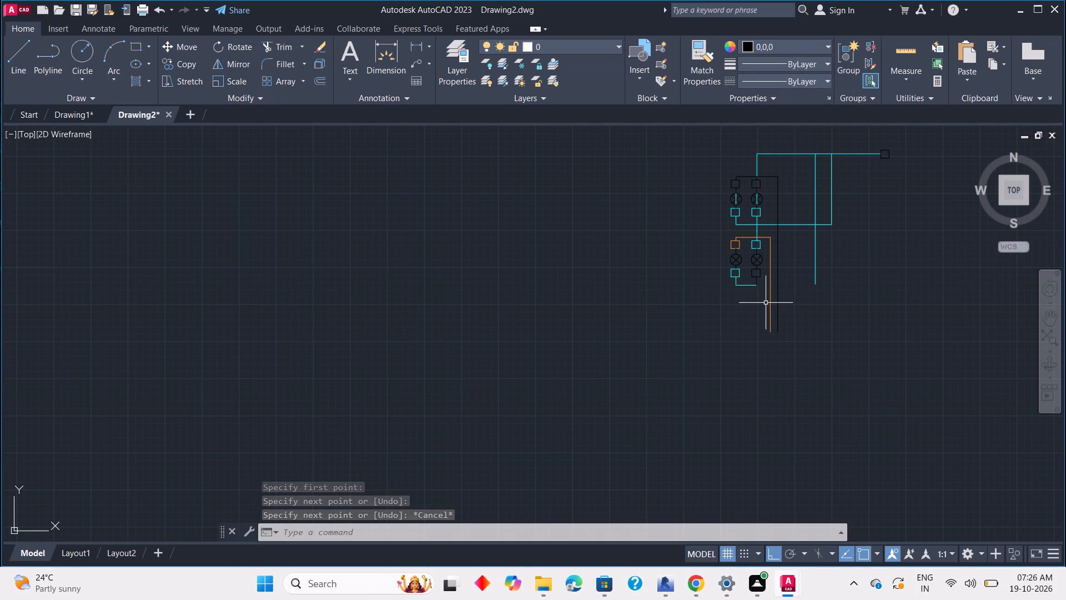
Draw a black line from the lower lamps' bottom wire junction about 6 units down, ending in a leftward stub about 0.9 units long.
{"action": "middle_click_drag", "start_coordinate": [766, 303], "coordinate": [803, 324]}
{"action": "scroll", "coordinate": [793, 319], "scroll_direction": "up", "scroll_amount": 4}
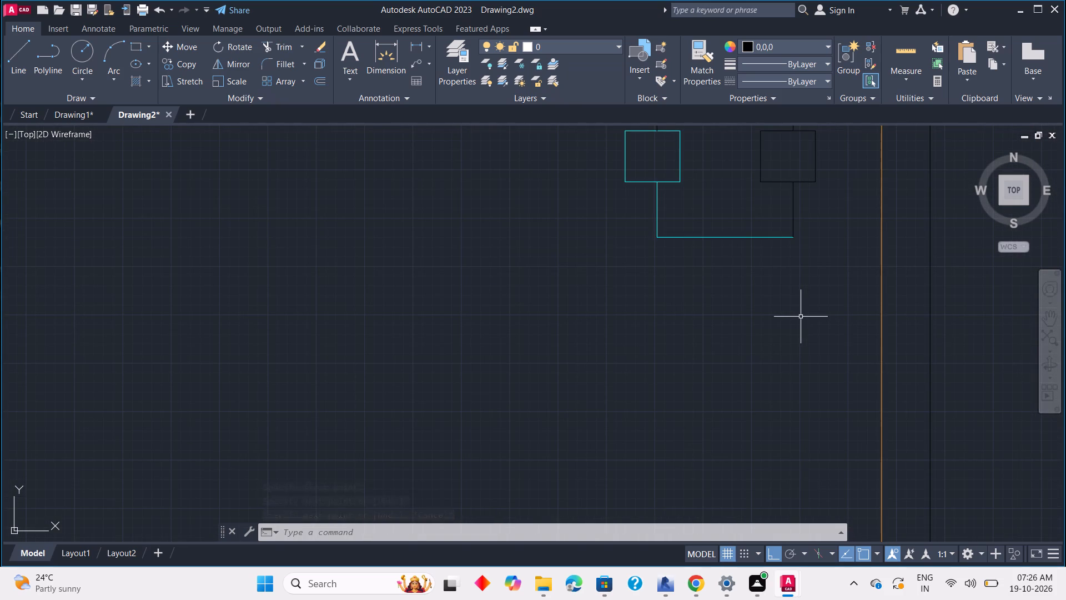
{"action": "type", "text": "l"}
{"action": "key", "text": "space"}
{"action": "left_click", "coordinate": [796, 238]}
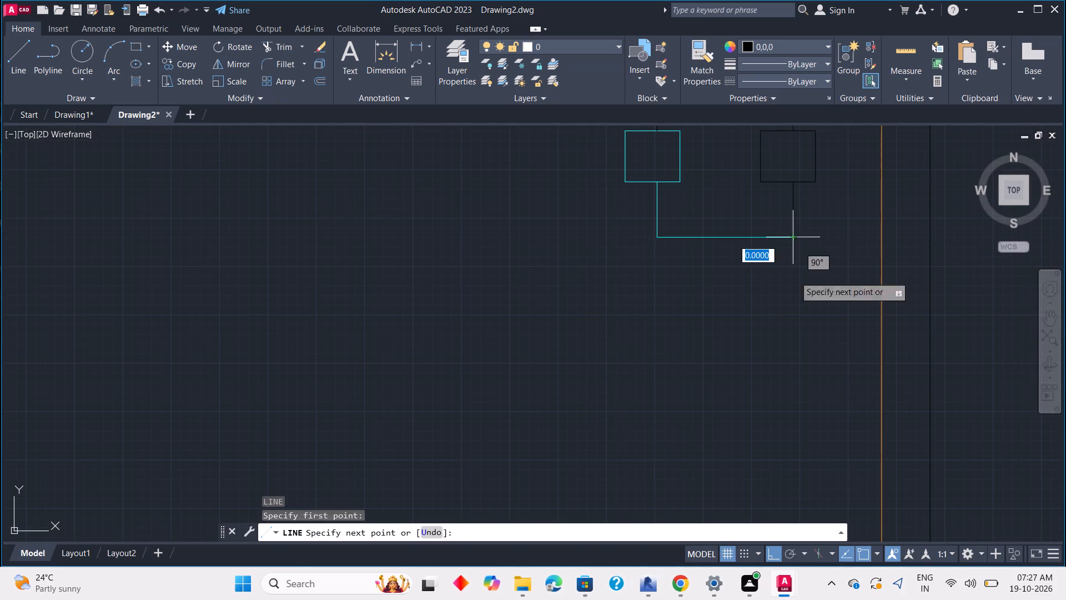
{"action": "scroll", "coordinate": [803, 384], "scroll_direction": "down", "scroll_amount": 3}
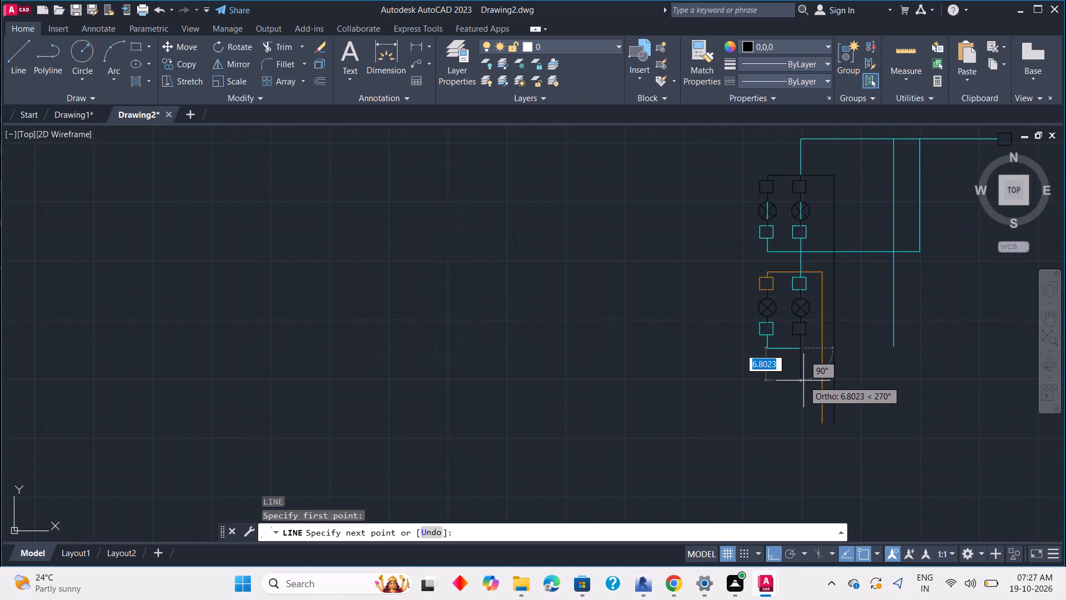
{"action": "left_click", "coordinate": [803, 378]}
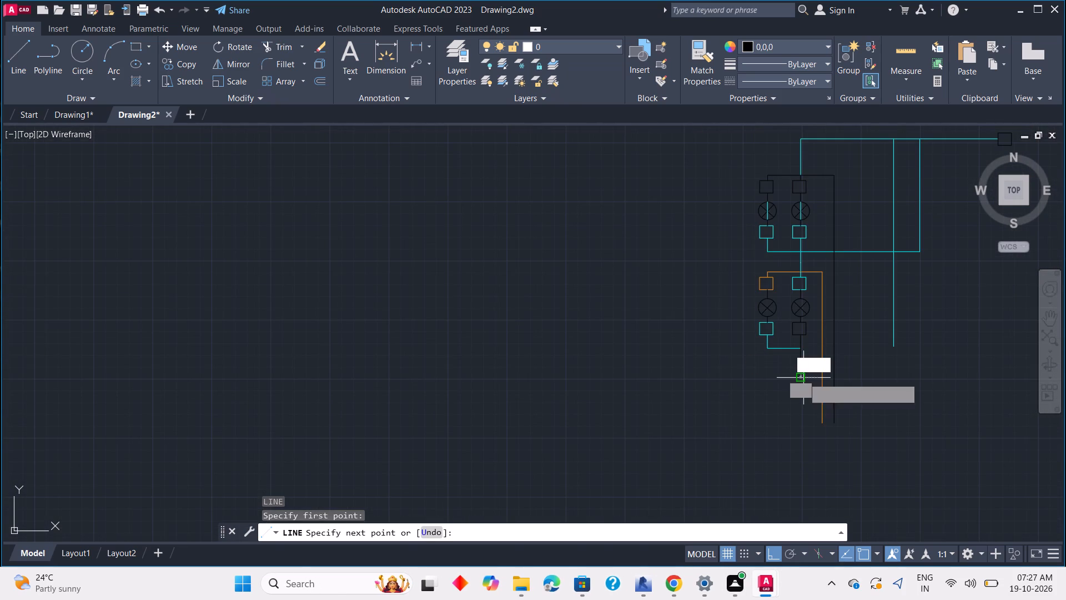
{"action": "scroll", "coordinate": [797, 376], "scroll_direction": "up", "scroll_amount": 5}
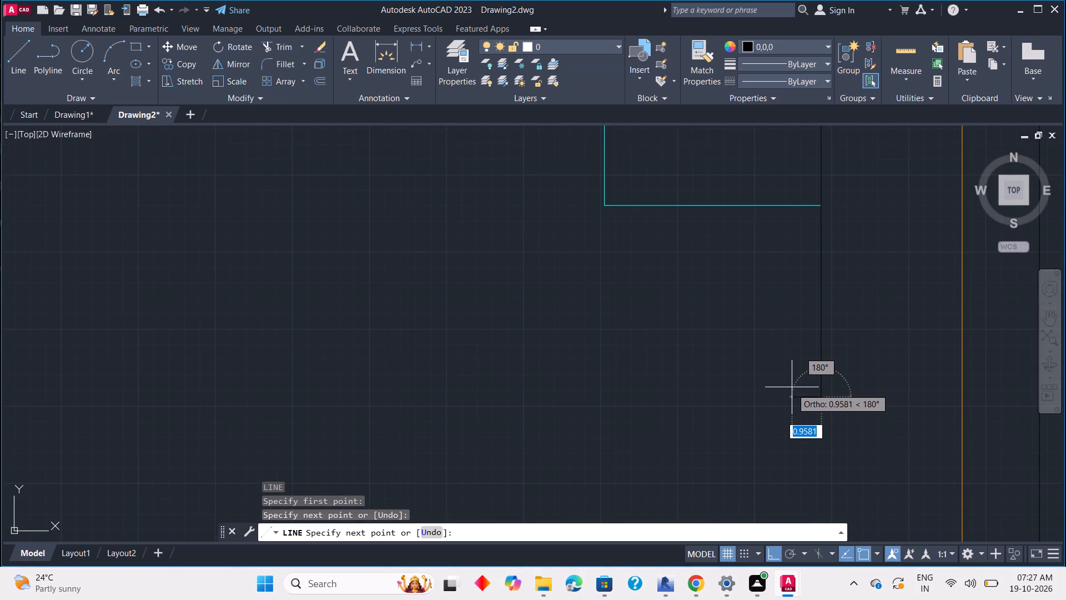
{"action": "left_click", "coordinate": [794, 393]}
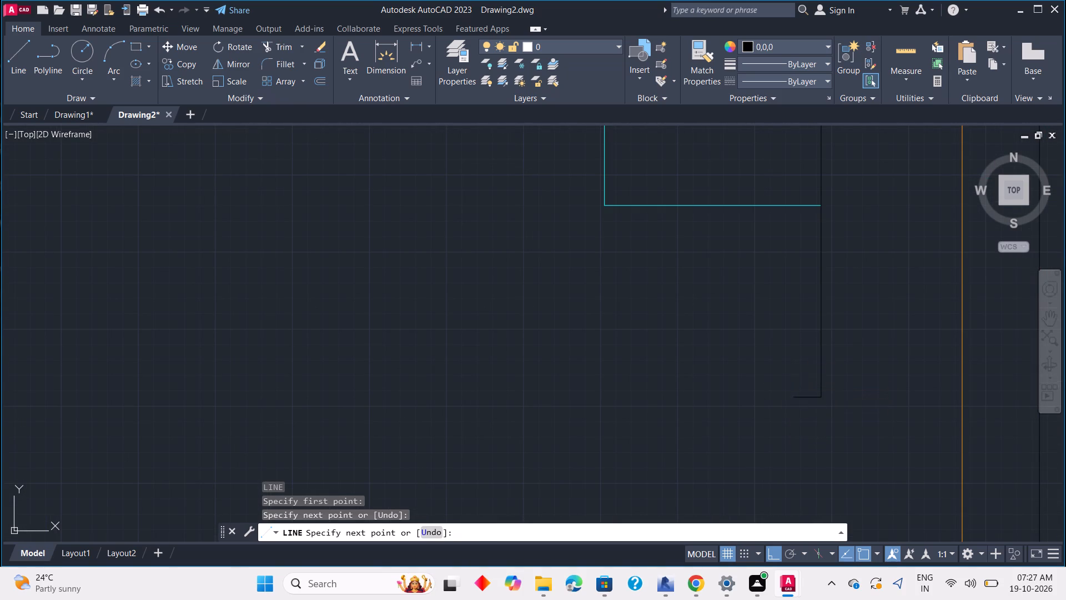
{"action": "key", "text": "Escape"}
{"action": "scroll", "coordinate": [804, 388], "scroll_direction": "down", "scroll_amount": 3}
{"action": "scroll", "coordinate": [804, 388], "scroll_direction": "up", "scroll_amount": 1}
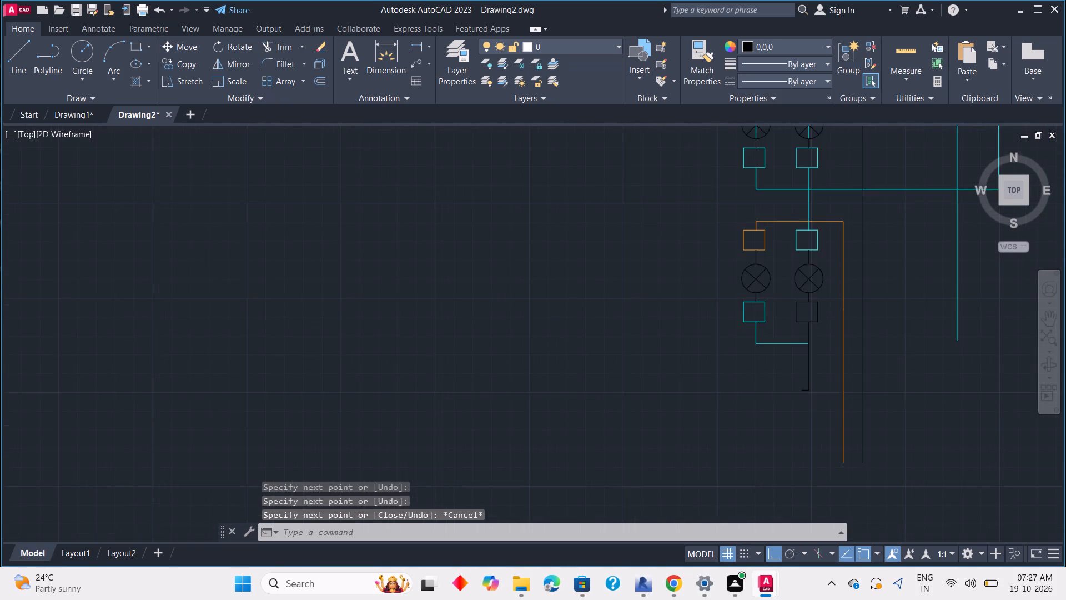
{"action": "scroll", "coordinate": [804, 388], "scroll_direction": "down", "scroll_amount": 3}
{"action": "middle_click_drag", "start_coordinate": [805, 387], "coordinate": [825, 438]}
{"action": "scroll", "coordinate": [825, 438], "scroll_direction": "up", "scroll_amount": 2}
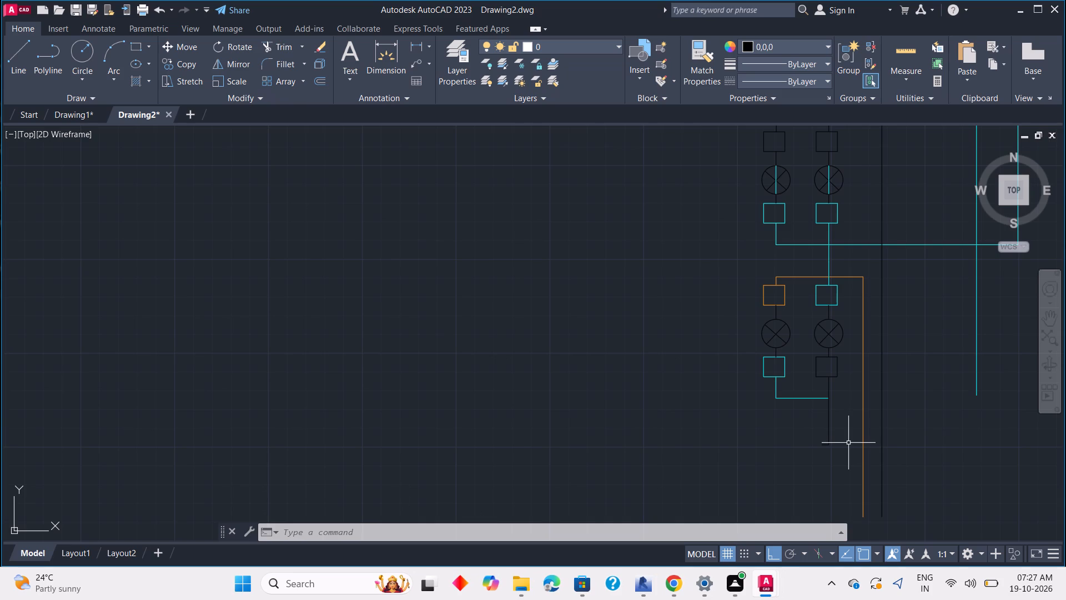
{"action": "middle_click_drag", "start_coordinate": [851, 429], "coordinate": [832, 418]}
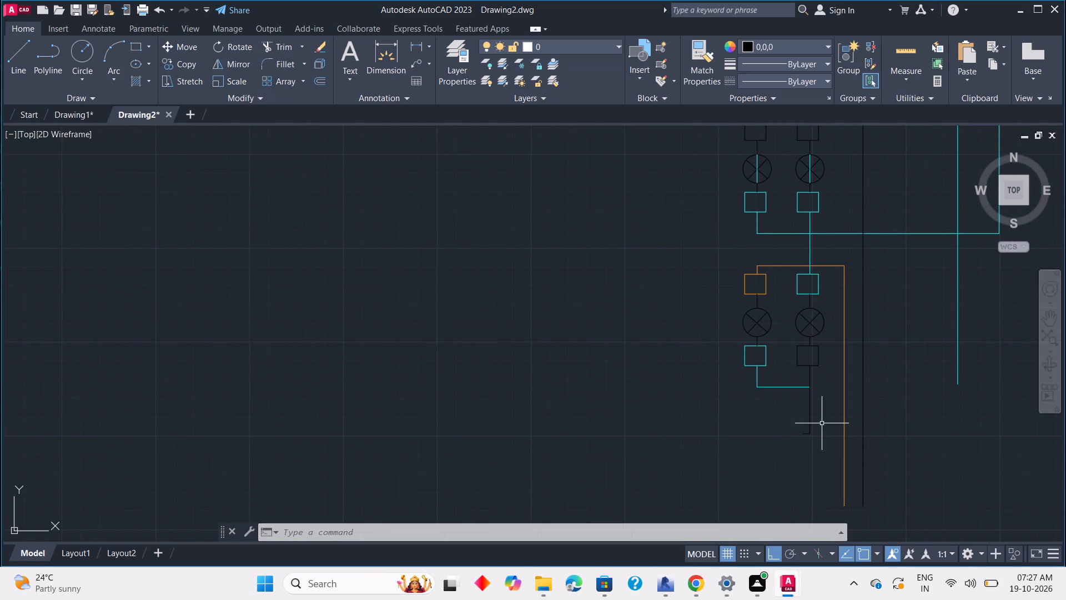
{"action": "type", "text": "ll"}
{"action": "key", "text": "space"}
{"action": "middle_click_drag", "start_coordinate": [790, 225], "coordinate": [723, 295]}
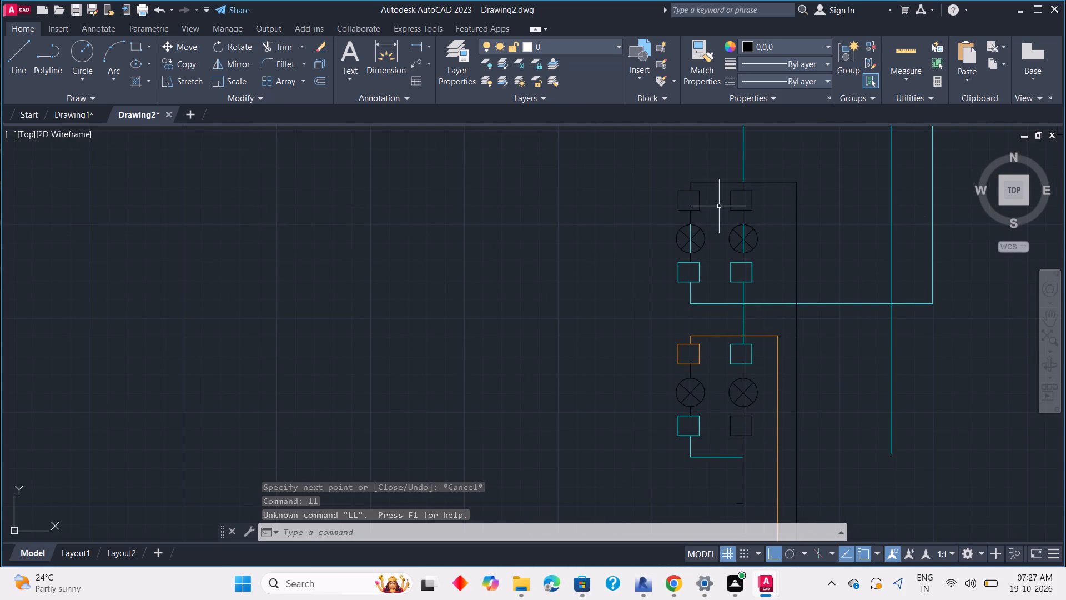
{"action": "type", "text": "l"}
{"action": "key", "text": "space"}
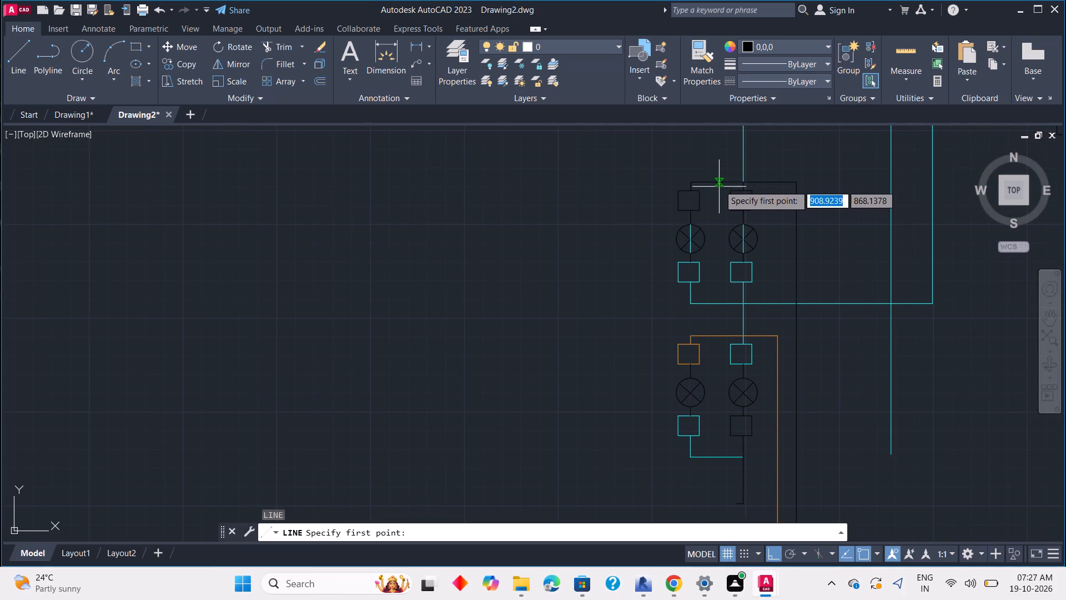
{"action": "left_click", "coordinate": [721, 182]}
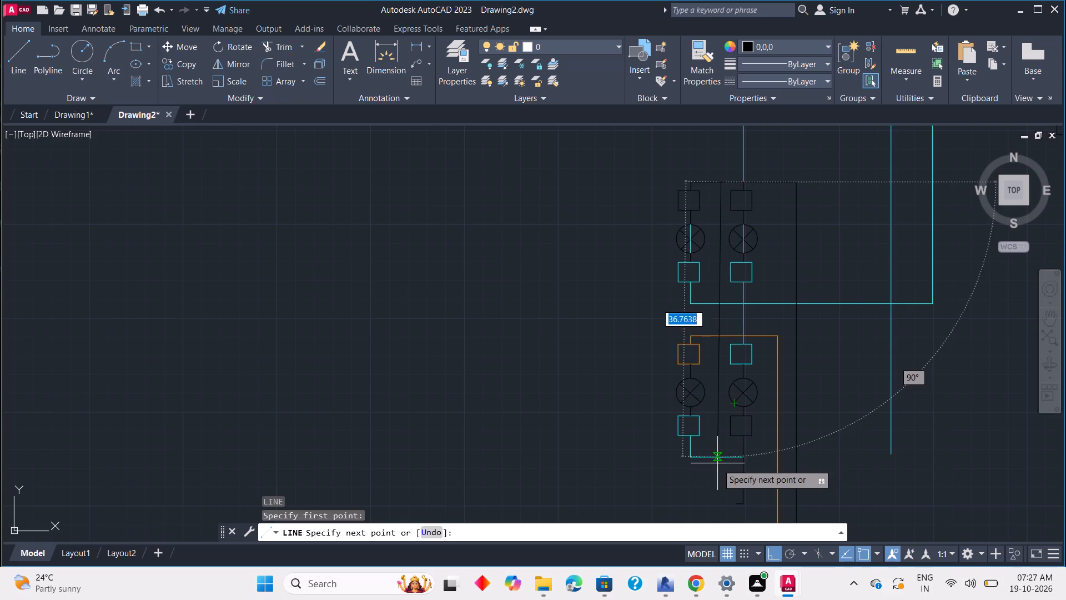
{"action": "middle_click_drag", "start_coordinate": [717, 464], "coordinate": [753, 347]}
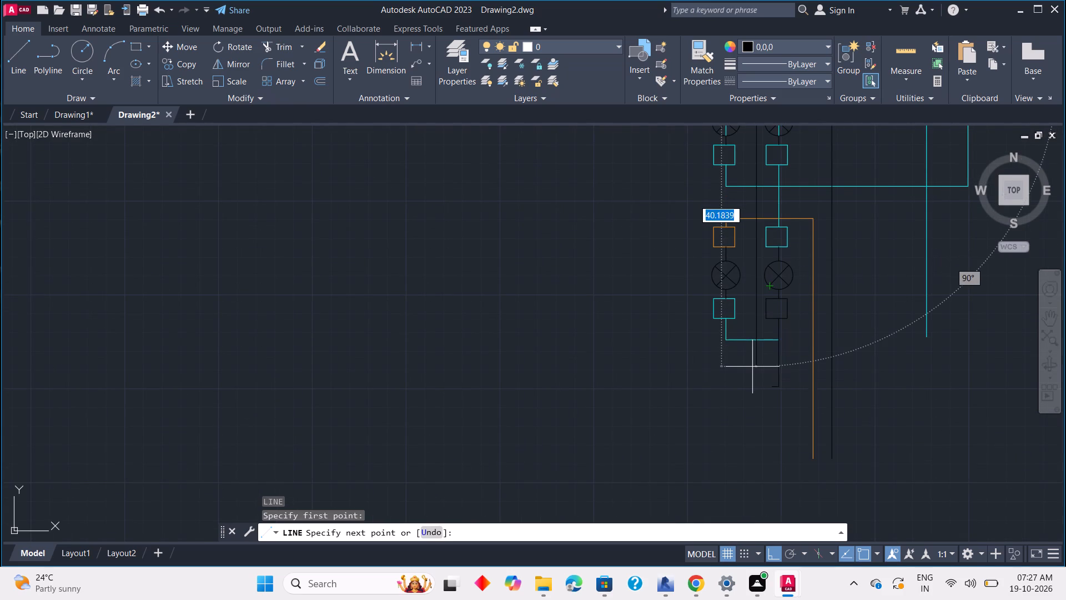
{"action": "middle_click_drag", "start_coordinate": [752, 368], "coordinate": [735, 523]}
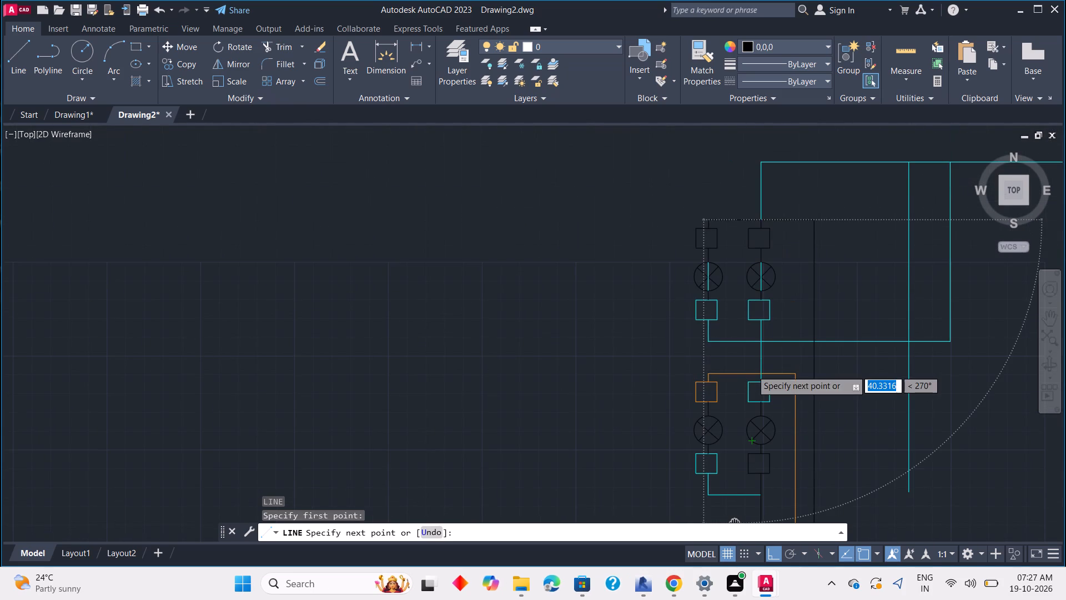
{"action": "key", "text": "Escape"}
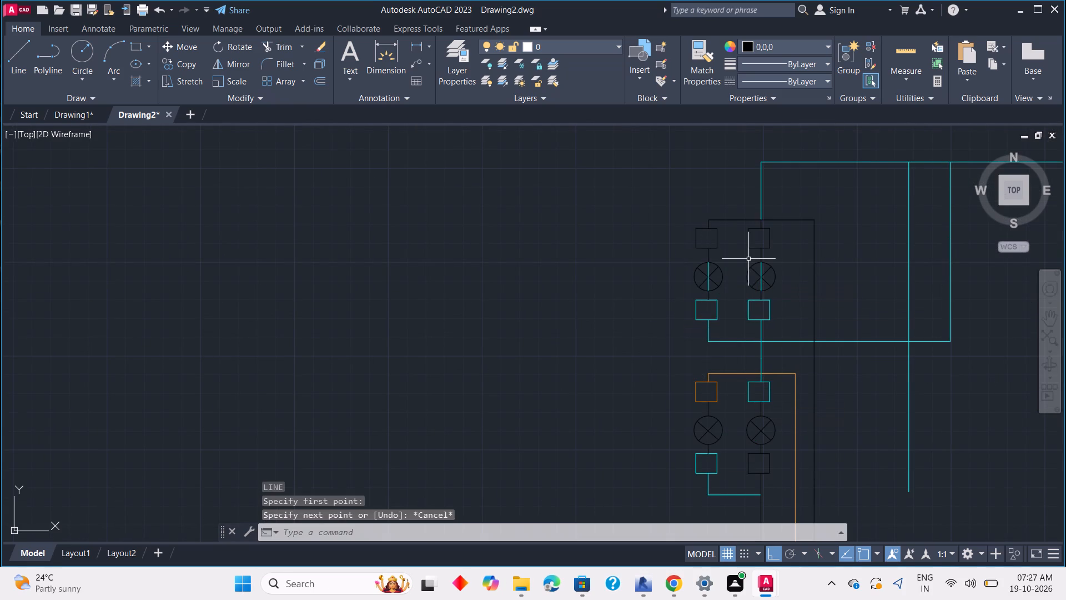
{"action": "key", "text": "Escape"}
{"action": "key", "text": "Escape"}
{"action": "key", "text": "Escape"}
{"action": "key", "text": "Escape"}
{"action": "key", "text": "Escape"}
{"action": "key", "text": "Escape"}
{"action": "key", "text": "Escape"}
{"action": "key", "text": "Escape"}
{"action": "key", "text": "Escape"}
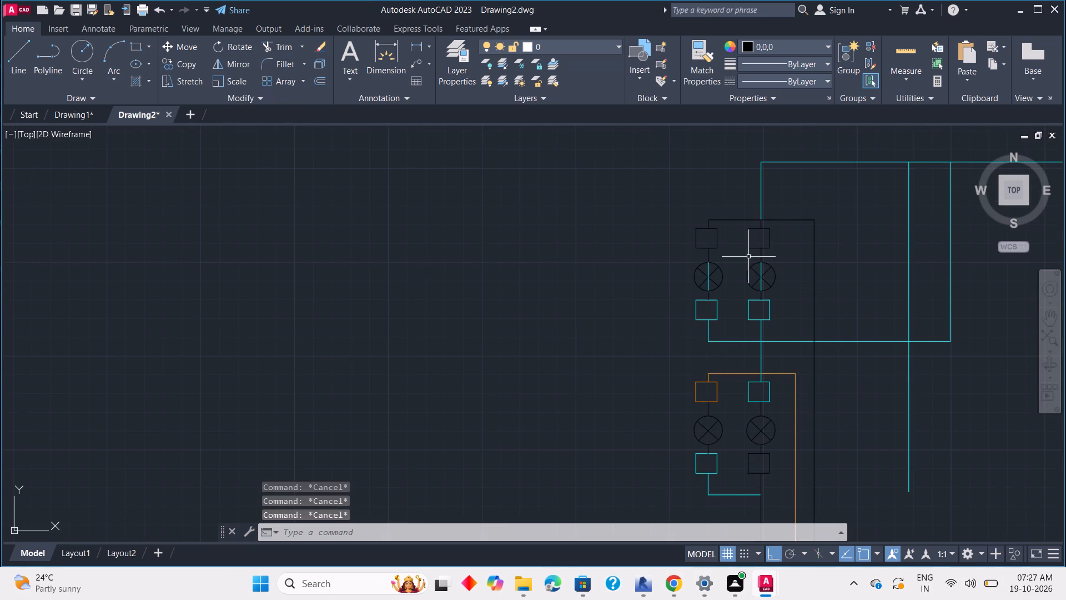
Draw a black line about 66 units straight down from the top black wire, starting between the two upper lamps.
{"action": "key", "text": "l"}
{"action": "key", "text": "space"}
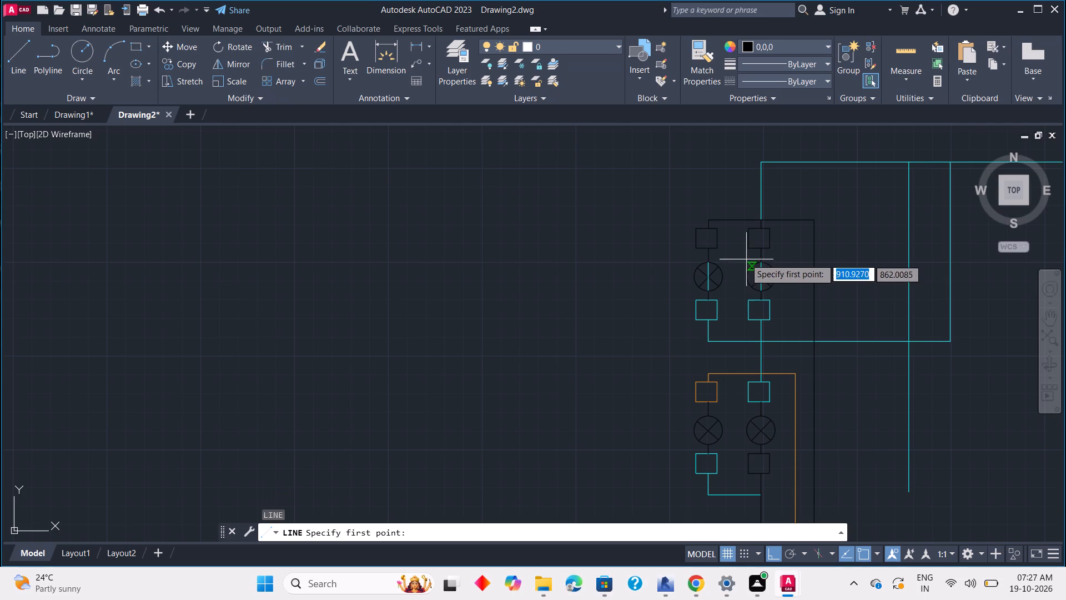
{"action": "scroll", "coordinate": [745, 252], "scroll_direction": "up", "scroll_amount": 5}
{"action": "middle_click_drag", "start_coordinate": [744, 241], "coordinate": [741, 425]}
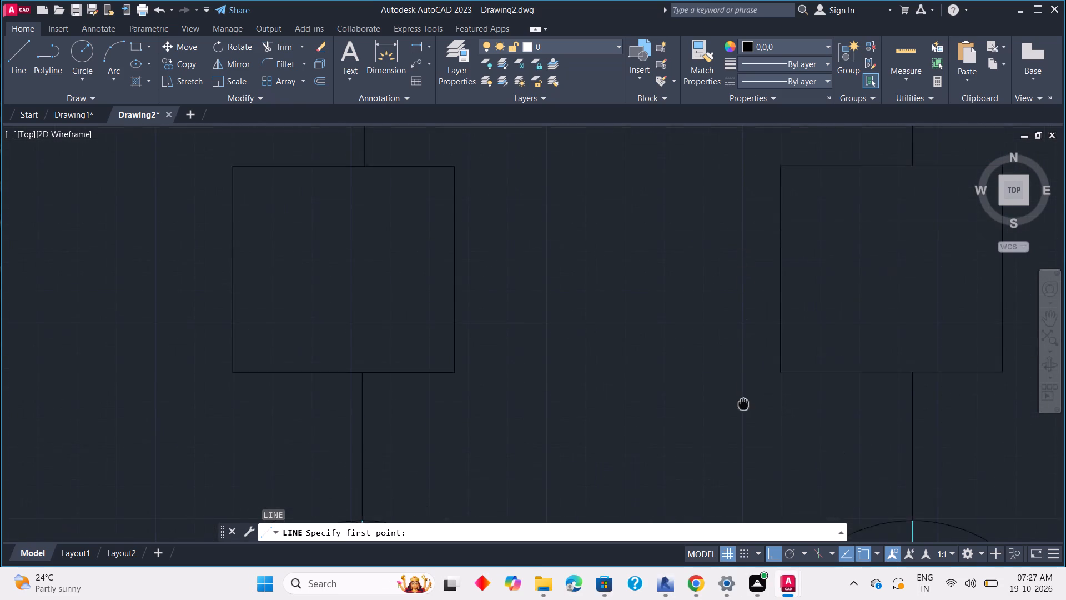
{"action": "middle_click_drag", "start_coordinate": [741, 425], "coordinate": [738, 437]}
{"action": "middle_click_drag", "start_coordinate": [715, 202], "coordinate": [712, 356]}
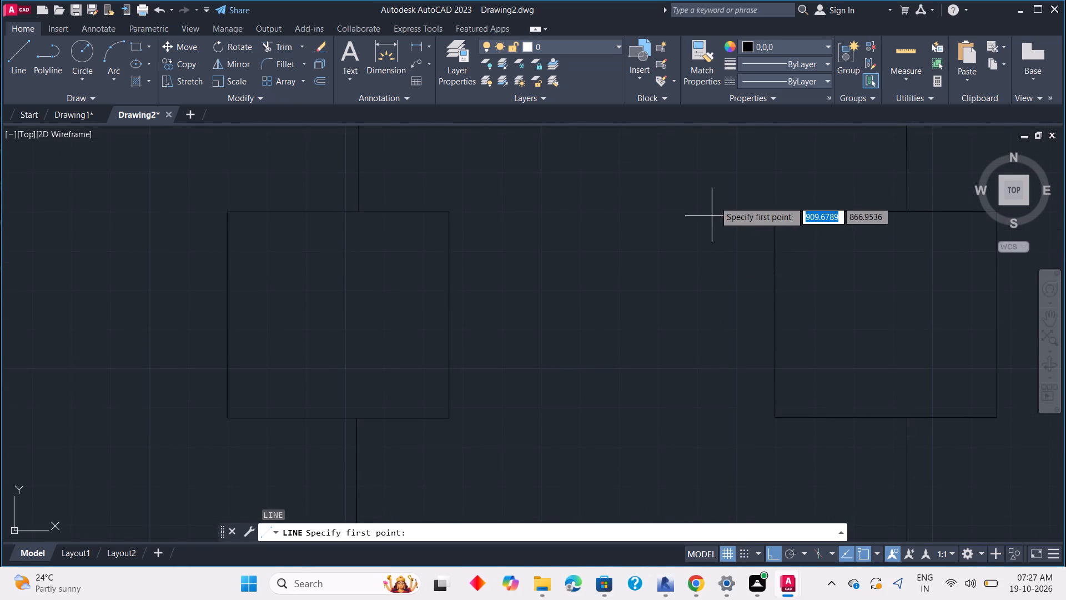
{"action": "middle_click_drag", "start_coordinate": [712, 356], "coordinate": [712, 361]}
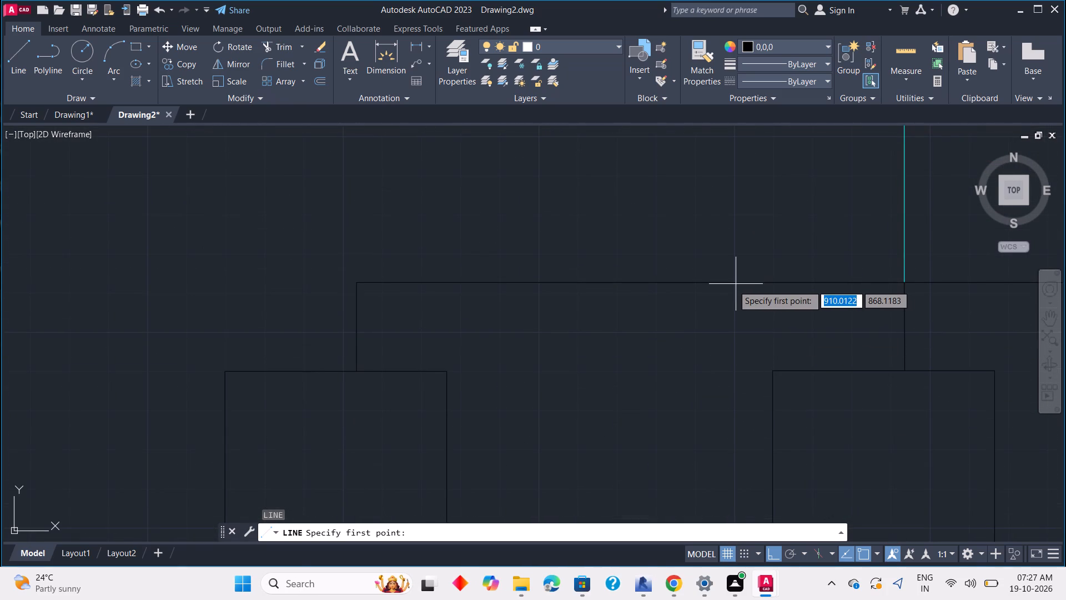
{"action": "left_click", "coordinate": [717, 286]}
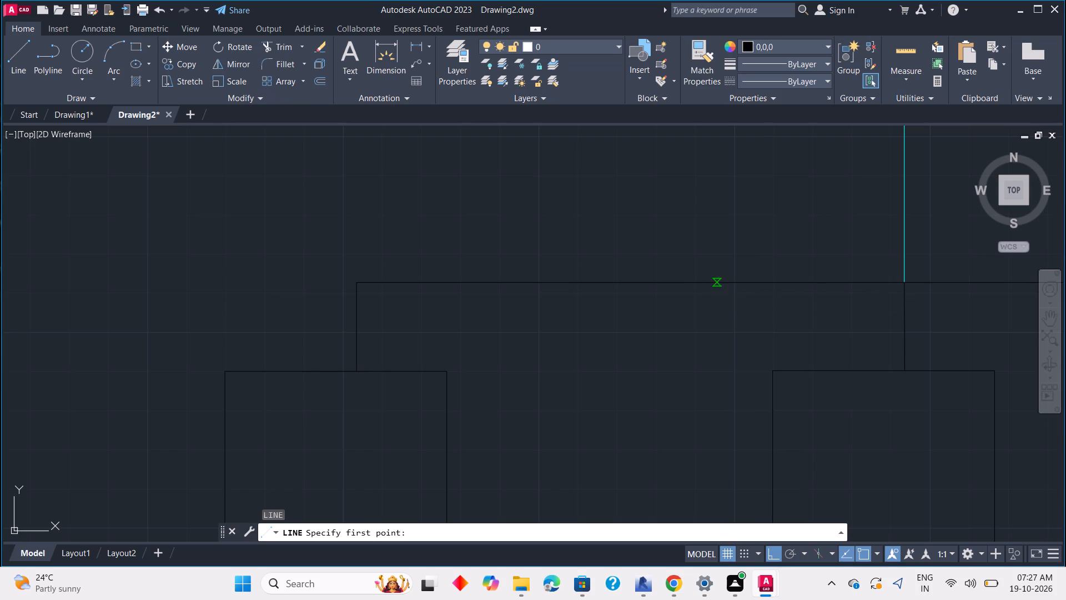
{"action": "scroll", "coordinate": [717, 344], "scroll_direction": "down", "scroll_amount": 4}
{"action": "middle_click_drag", "start_coordinate": [731, 383], "coordinate": [751, 291]}
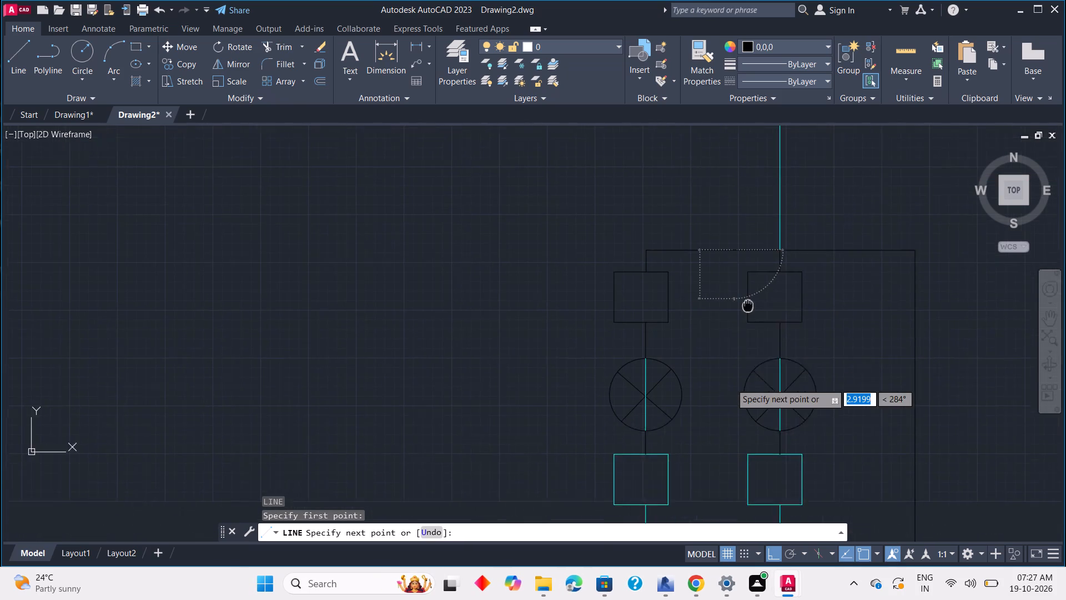
{"action": "middle_click_drag", "start_coordinate": [751, 291], "coordinate": [752, 282]}
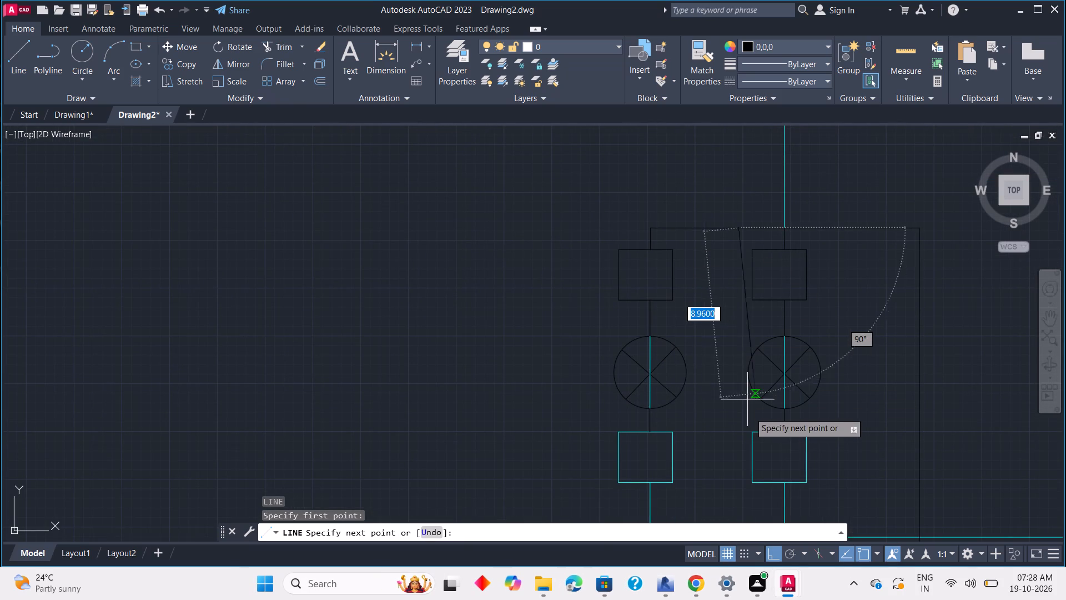
{"action": "middle_click_drag", "start_coordinate": [751, 416], "coordinate": [765, 331]}
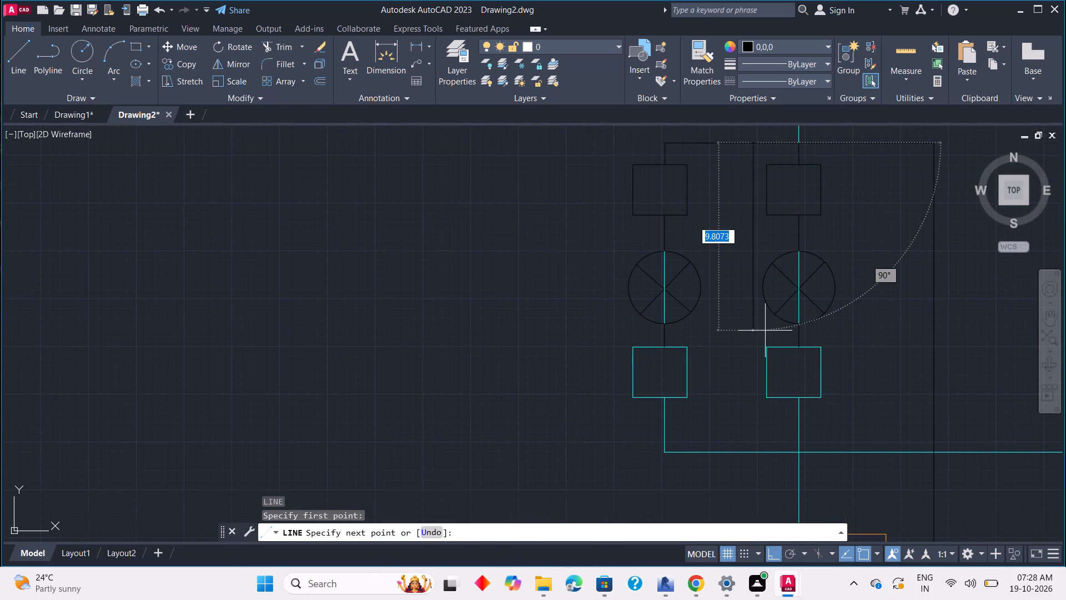
{"action": "middle_click_drag", "start_coordinate": [777, 453], "coordinate": [773, 357]}
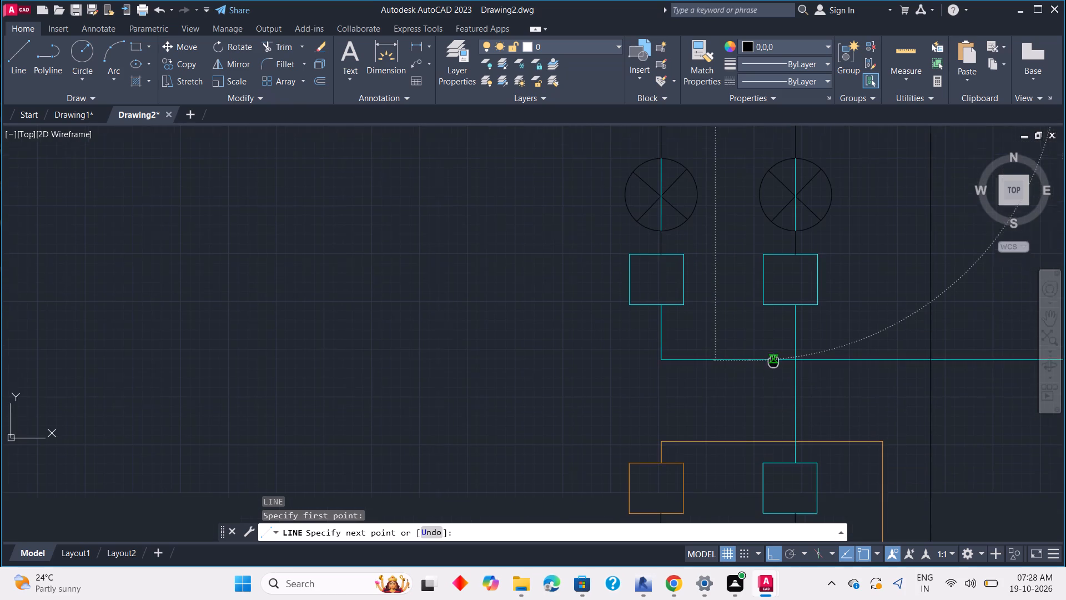
{"action": "middle_click_drag", "start_coordinate": [773, 357], "coordinate": [773, 353]}
{"action": "scroll", "coordinate": [772, 378], "scroll_direction": "down", "scroll_amount": 5}
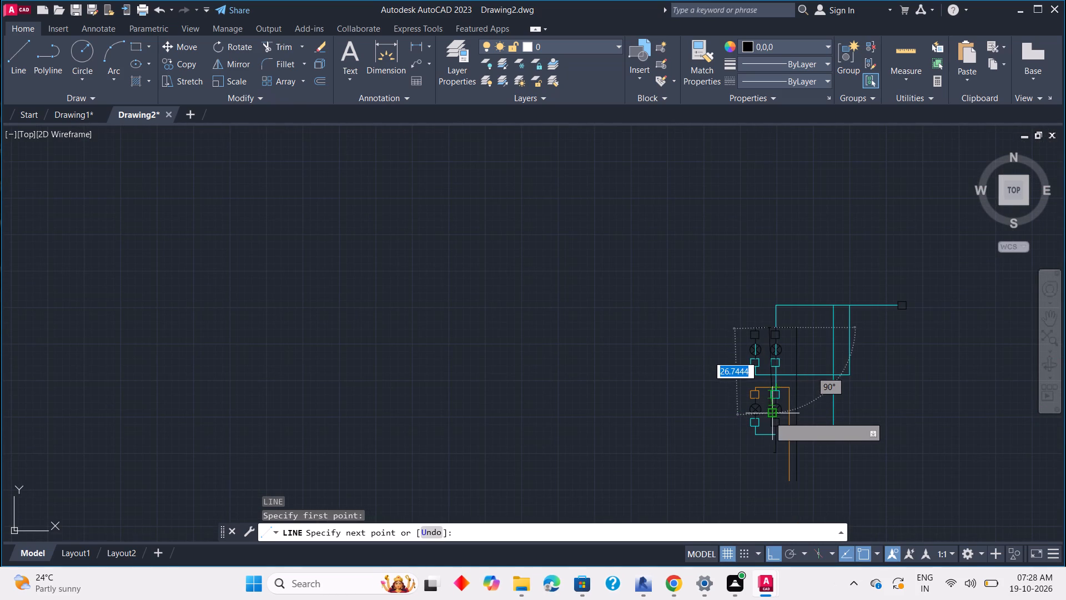
{"action": "scroll", "coordinate": [769, 426], "scroll_direction": "up", "scroll_amount": 3}
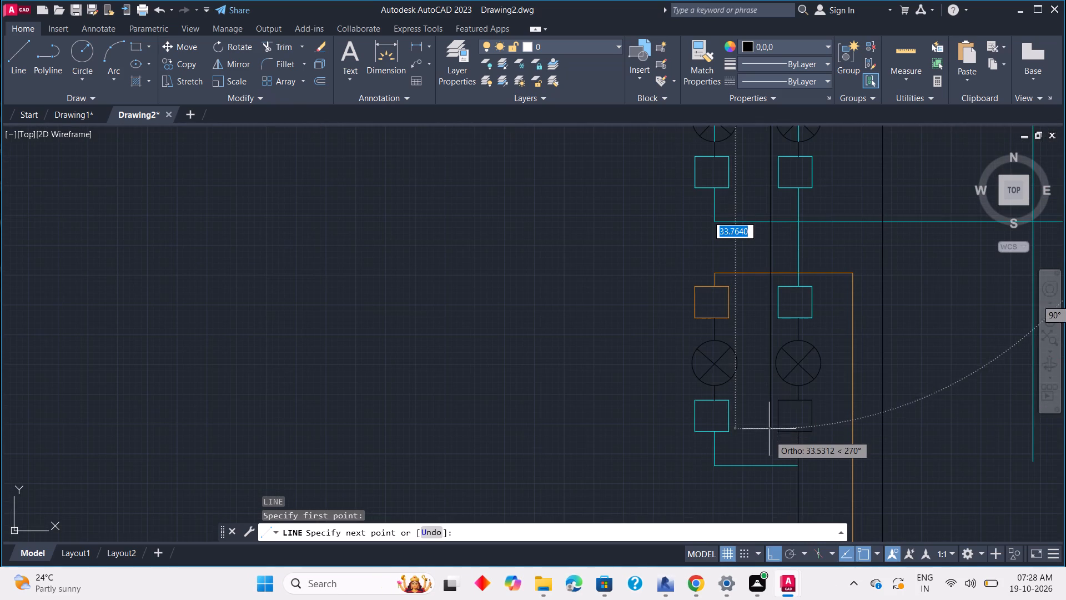
{"action": "scroll", "coordinate": [759, 487], "scroll_direction": "down", "scroll_amount": 3}
{"action": "middle_click_drag", "start_coordinate": [758, 489], "coordinate": [785, 364]}
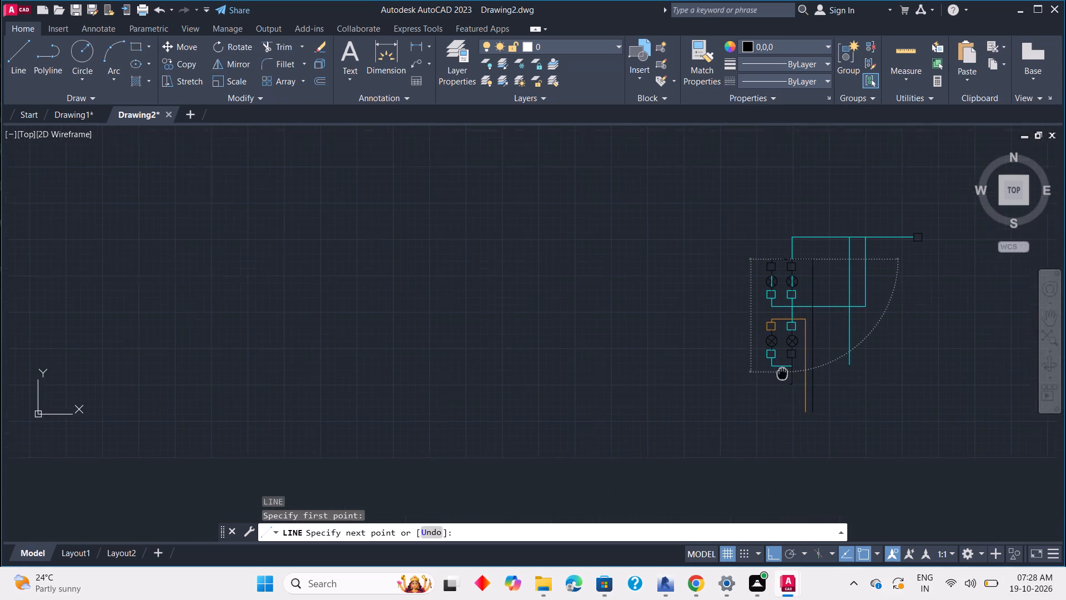
{"action": "middle_click_drag", "start_coordinate": [785, 364], "coordinate": [785, 363]}
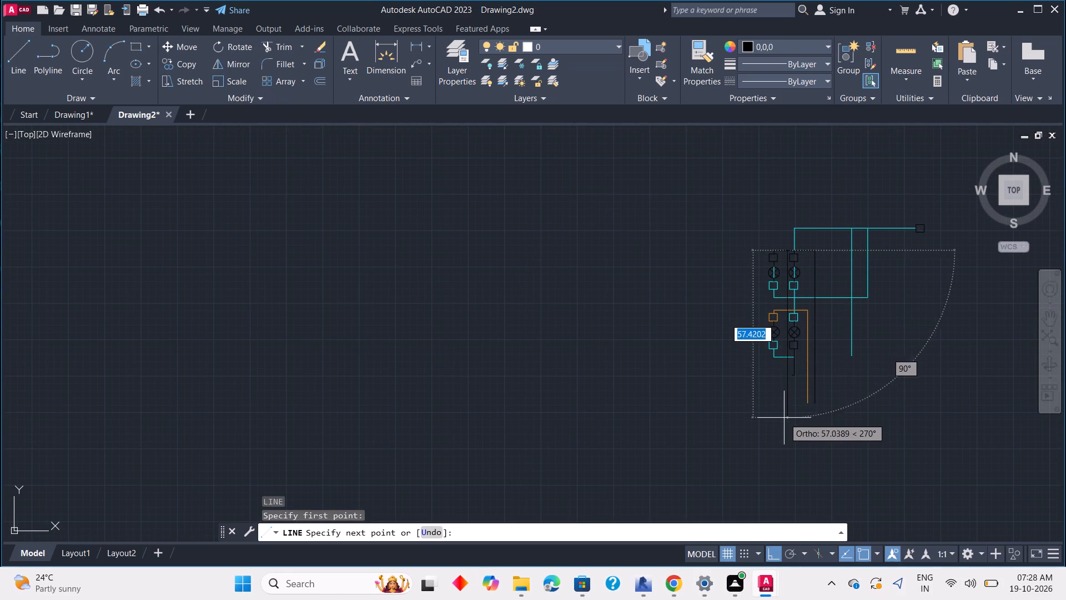
{"action": "left_click", "coordinate": [784, 443]}
{"action": "key", "text": "Escape"}
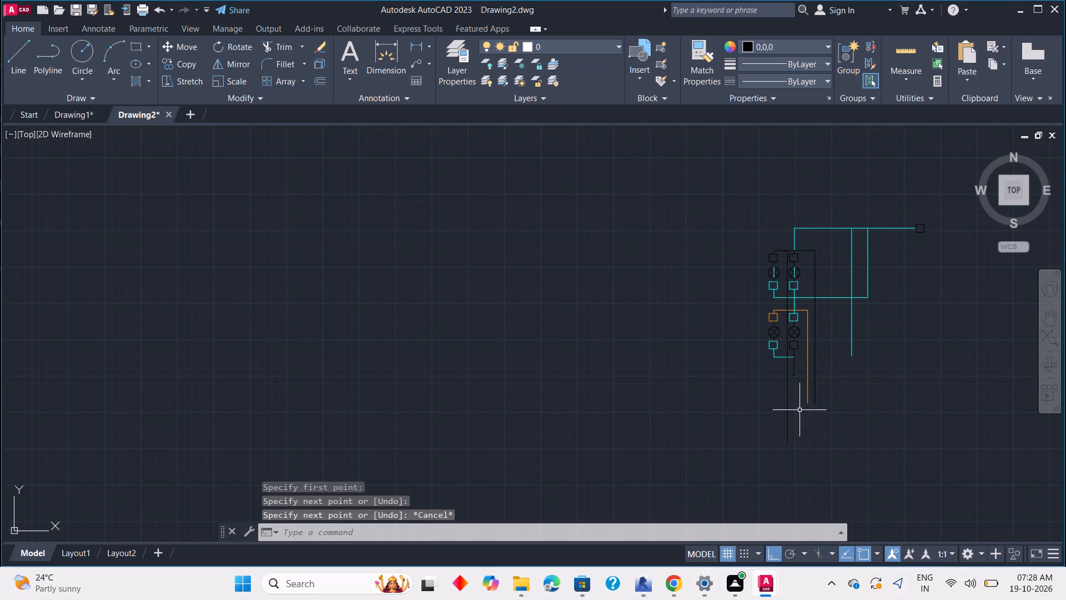
Extend the short stub below the lower lamps to meet the new vertical black wire.
{"action": "scroll", "coordinate": [801, 399], "scroll_direction": "up", "scroll_amount": 2}
{"action": "scroll", "coordinate": [774, 338], "scroll_direction": "up", "scroll_amount": 1}
{"action": "type", "text": "ex"}
{"action": "key", "text": "space"}
{"action": "left_click", "coordinate": [782, 339]}
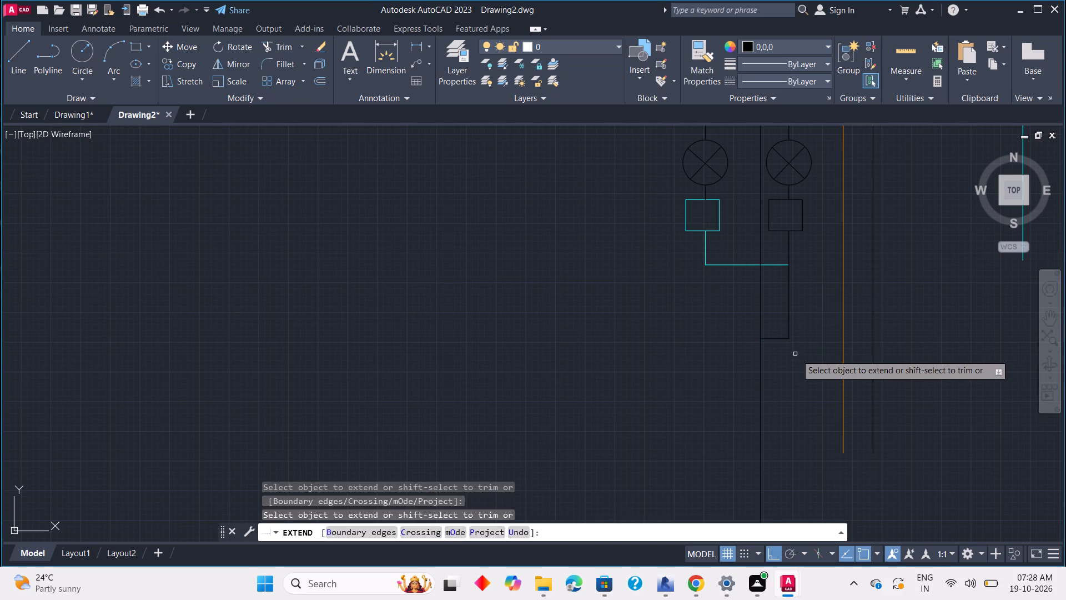
{"action": "key", "text": "Escape"}
Draw a black horizontal line about 33 units rightward from the lower end of the new vertical black wire.
{"action": "scroll", "coordinate": [797, 356], "scroll_direction": "down", "scroll_amount": 4}
{"action": "middle_click_drag", "start_coordinate": [811, 366], "coordinate": [773, 366]}
{"action": "middle_click_drag", "start_coordinate": [834, 366], "coordinate": [756, 365]}
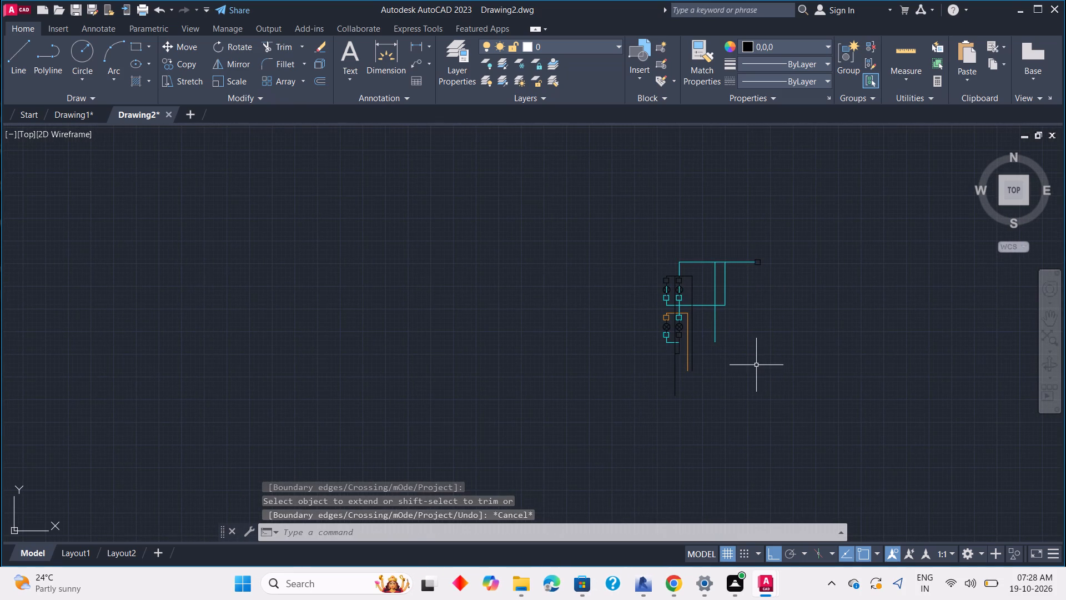
{"action": "middle_click_drag", "start_coordinate": [747, 348], "coordinate": [758, 234]}
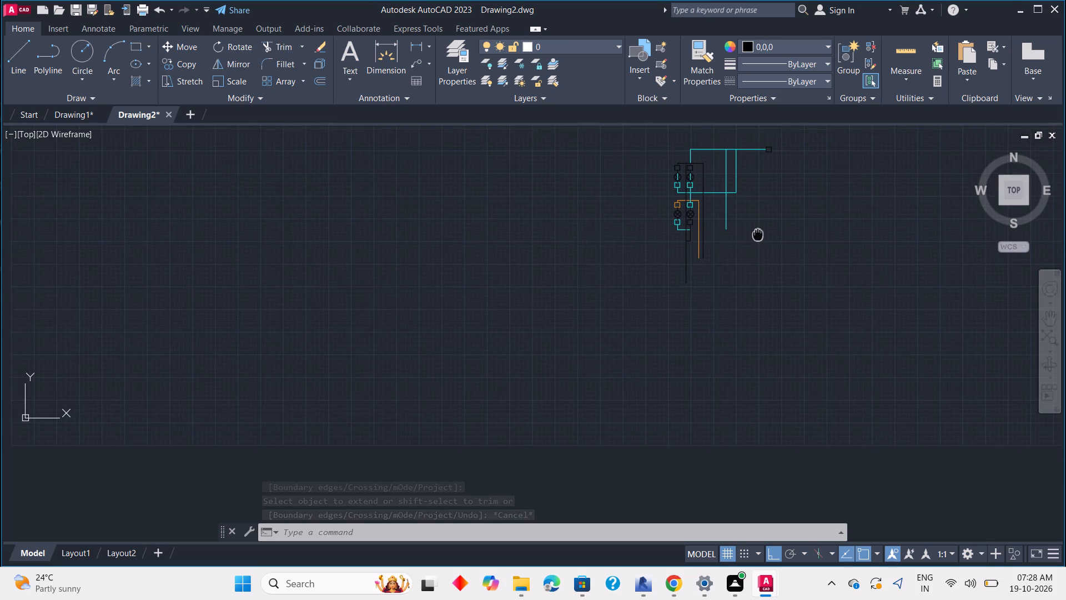
{"action": "middle_click_drag", "start_coordinate": [758, 234], "coordinate": [758, 233]}
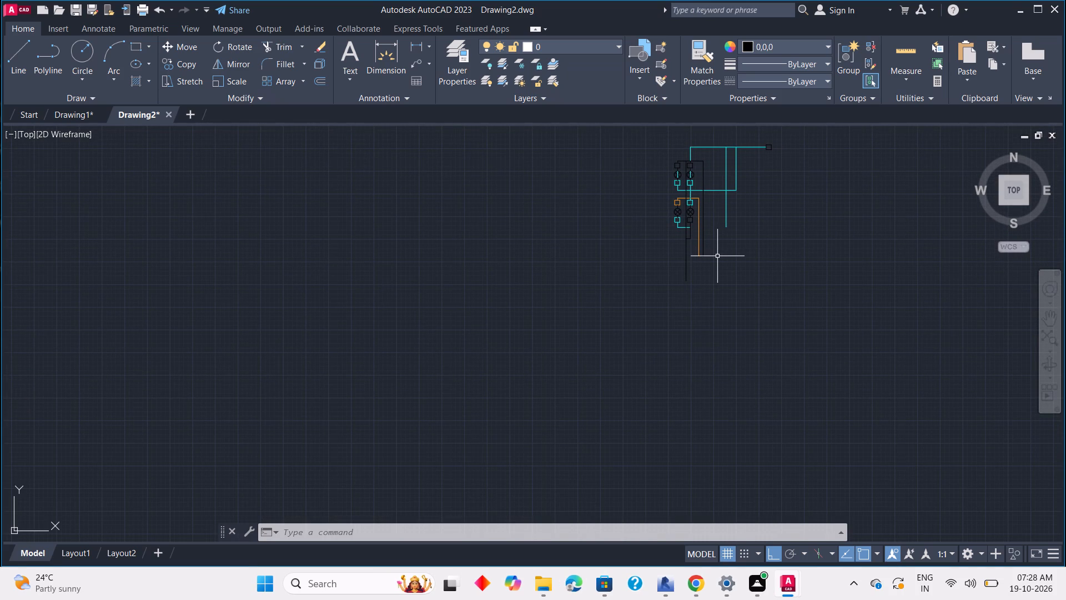
{"action": "scroll", "coordinate": [715, 264], "scroll_direction": "up", "scroll_amount": 2}
{"action": "middle_click_drag", "start_coordinate": [715, 262], "coordinate": [785, 381]}
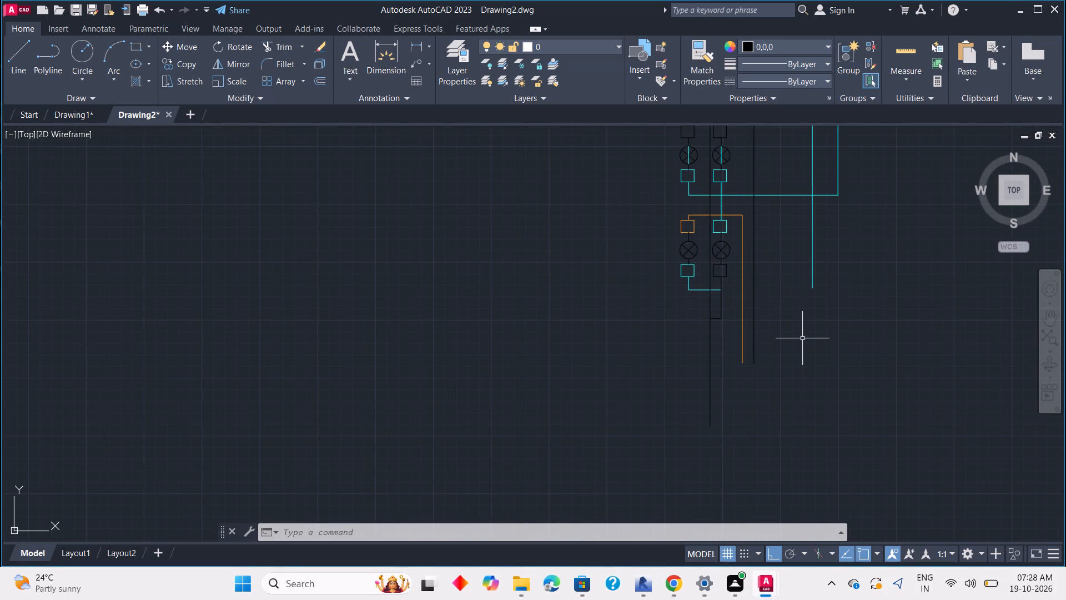
{"action": "type", "text": "l"}
{"action": "key", "text": "space"}
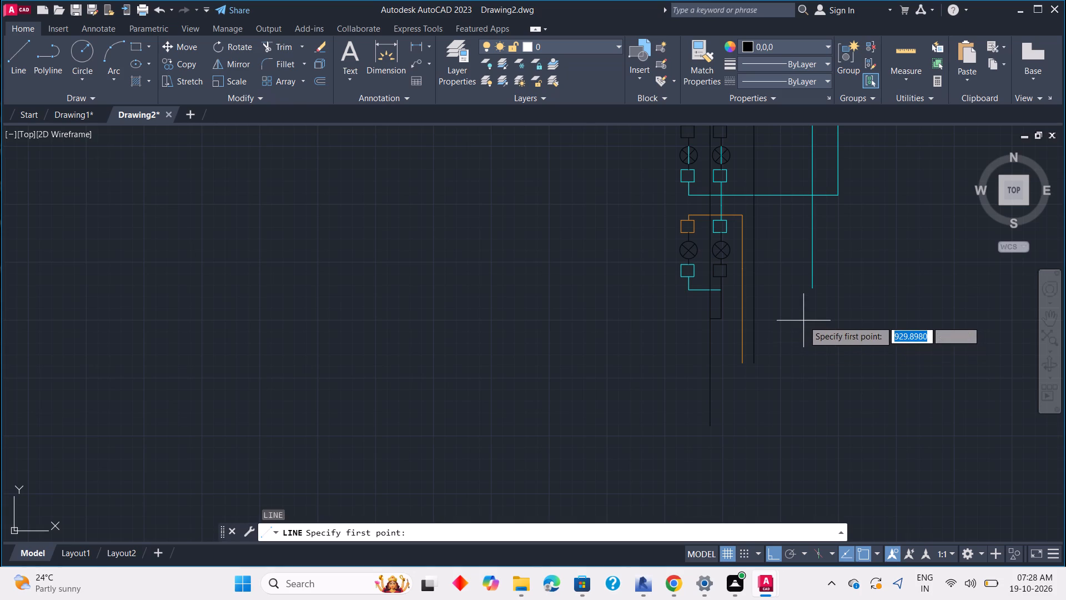
{"action": "left_click", "coordinate": [713, 426]}
{"action": "left_click", "coordinate": [859, 428]}
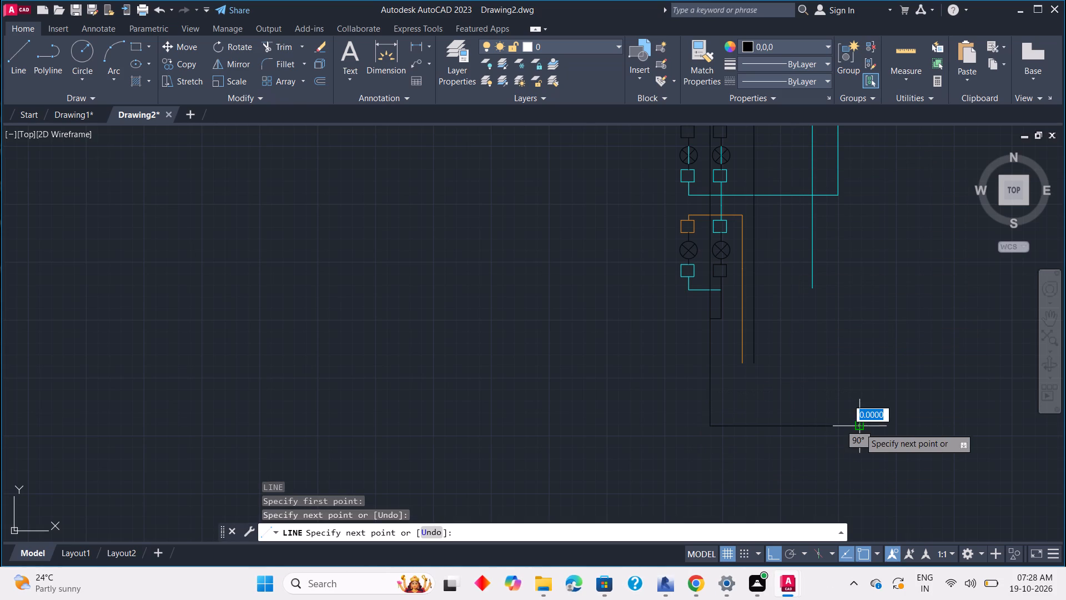
{"action": "key", "text": "Escape"}
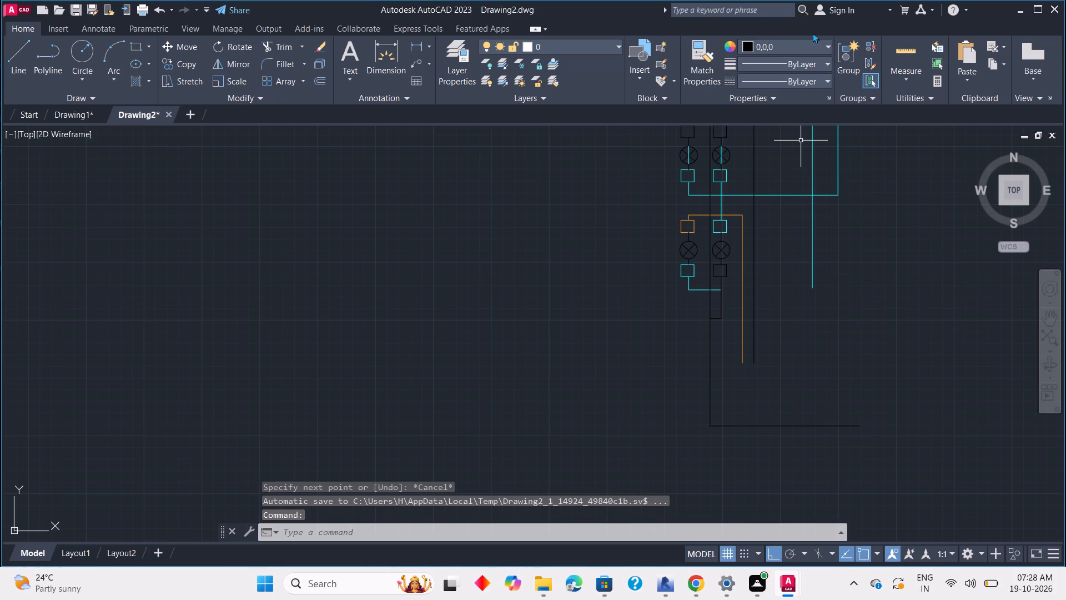
Set the drawing colour to orange (242,103,34) and extend the vertical orange wire down to the bottom black horizontal wire.
{"action": "left_click", "coordinate": [812, 44]}
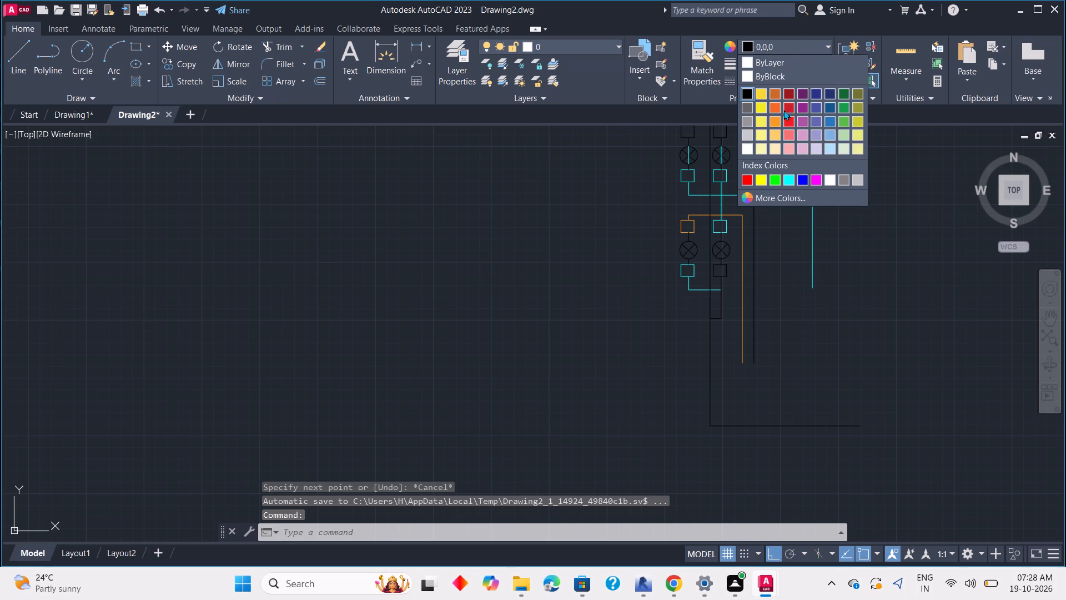
{"action": "left_click", "coordinate": [777, 107]}
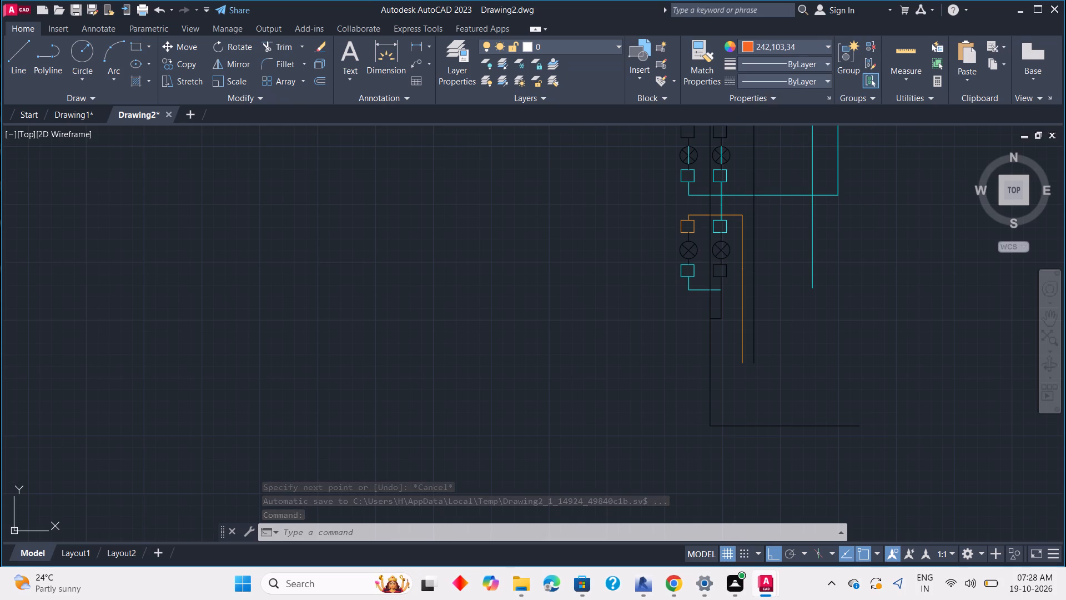
{"action": "type", "text": "ex"}
{"action": "key", "text": "space"}
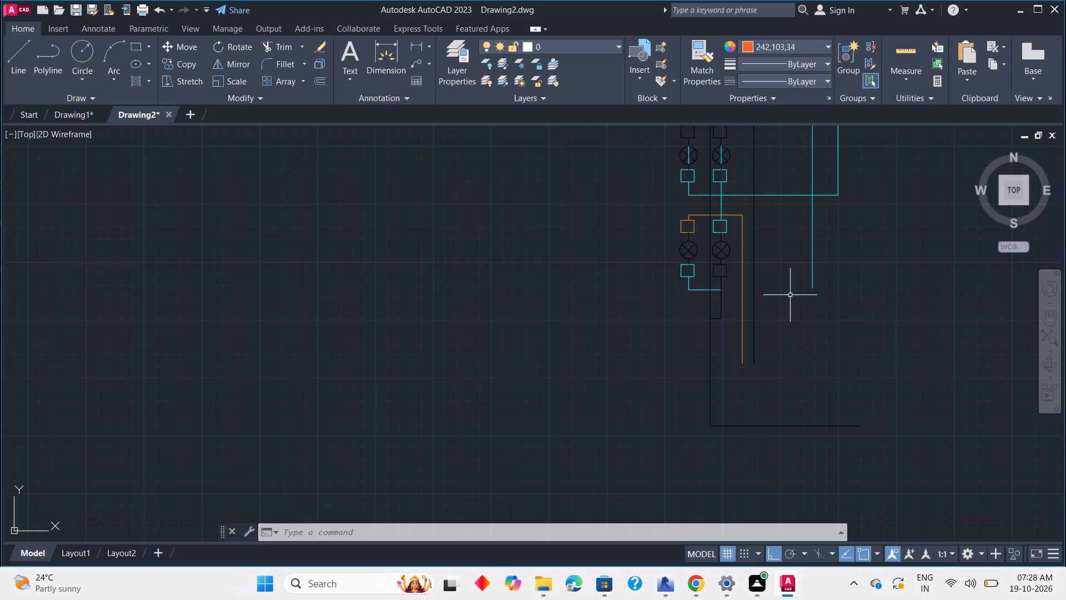
{"action": "left_click", "coordinate": [741, 355]}
{"action": "key", "text": "Escape"}
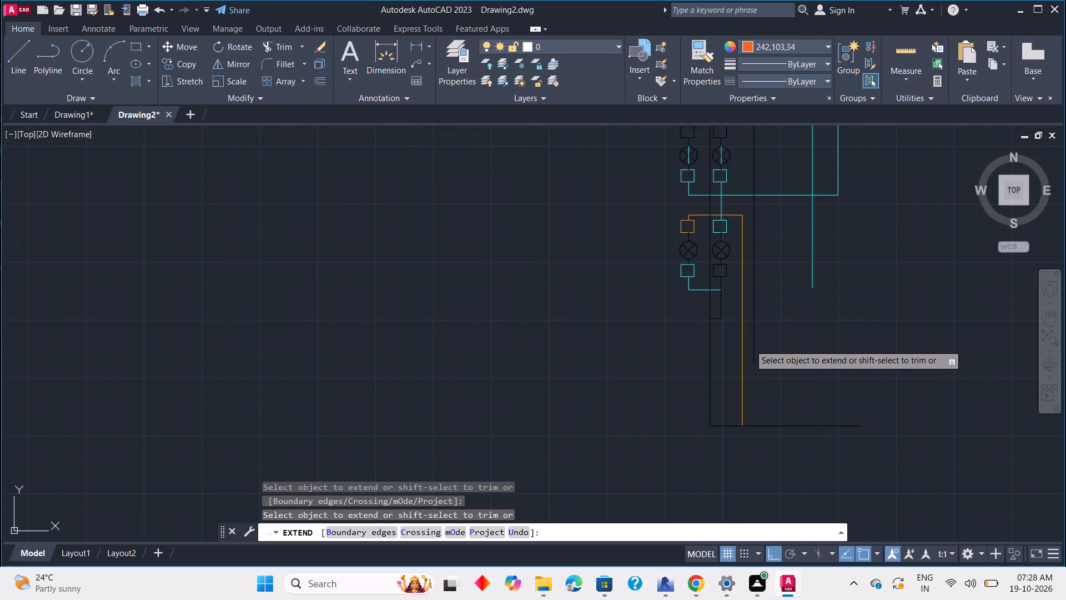
Extend the long black wire beside the orange one down to the bottom black horizontal wire.
{"action": "key", "text": "space"}
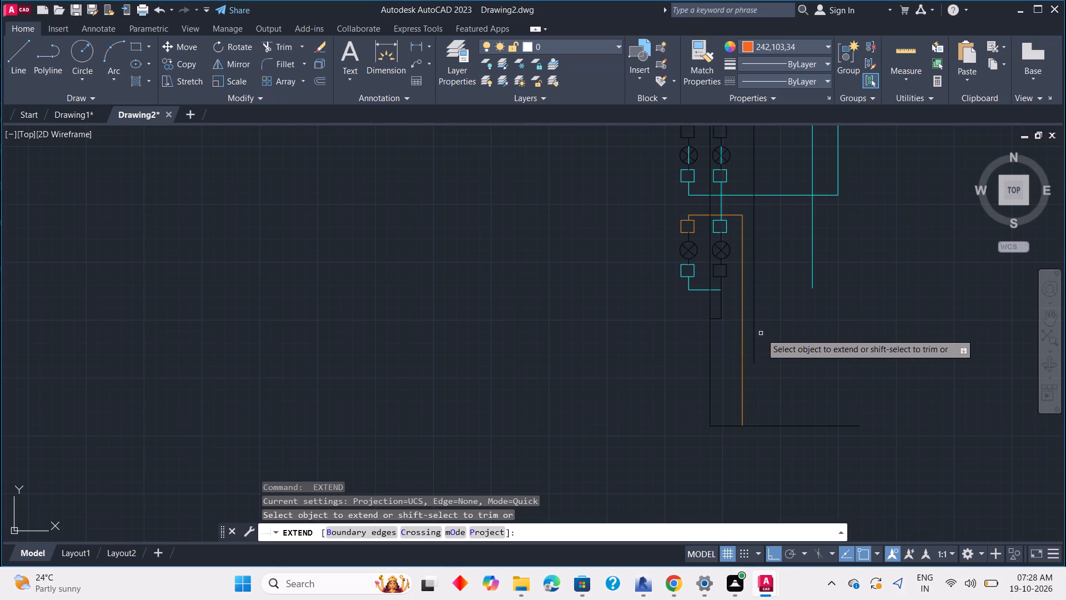
{"action": "left_click", "coordinate": [756, 339]}
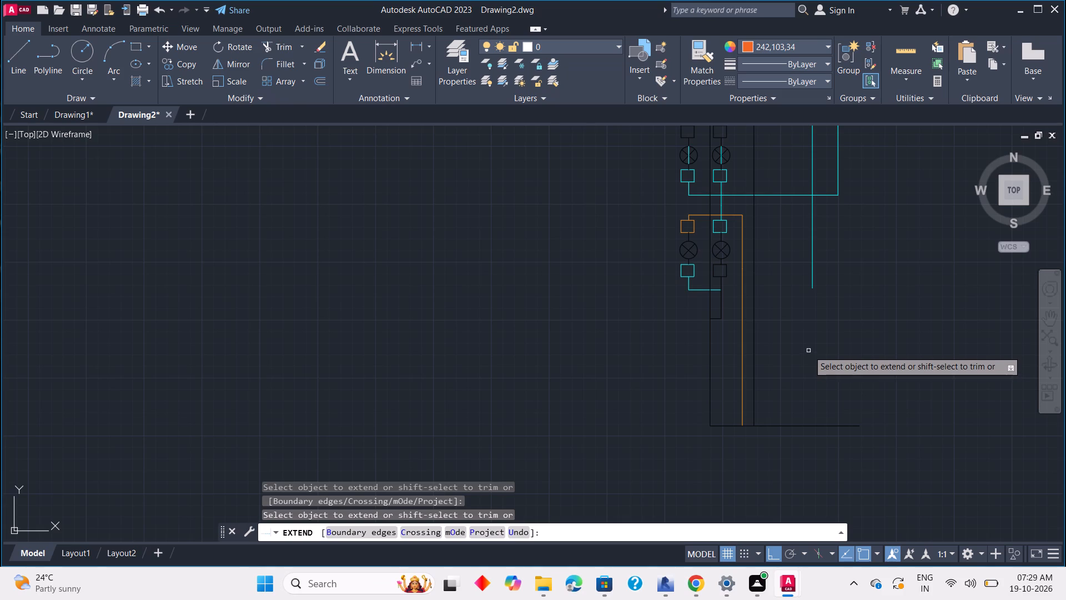
{"action": "key", "text": "Escape"}
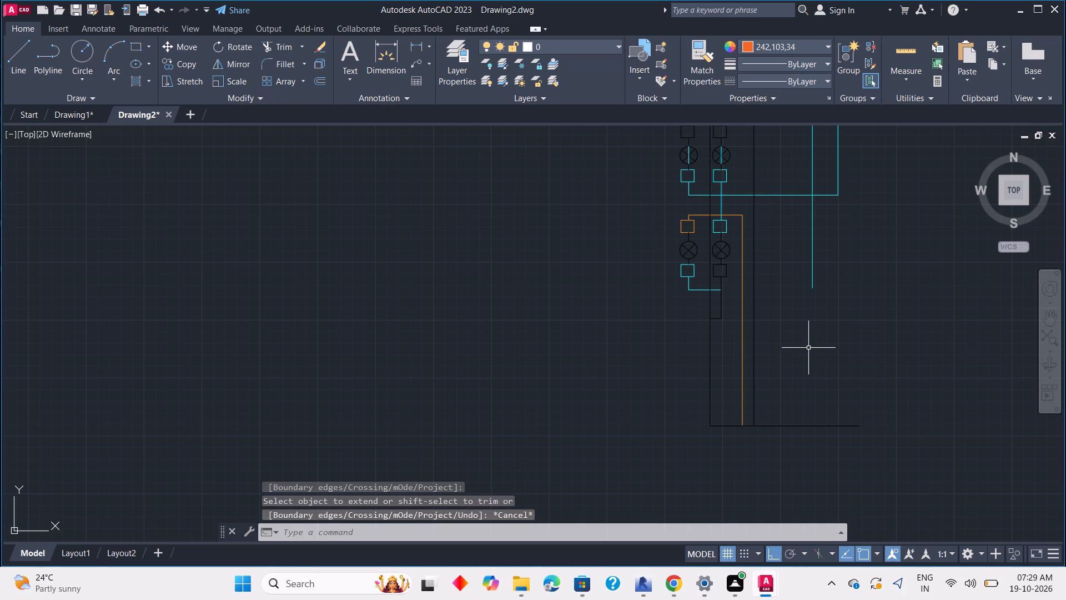
Draw an orange horizontal line about 33 units rightward from the leftmost long black vertical wire, about 14 units above the bottom wire.
{"action": "type", "text": "l"}
{"action": "key", "text": "space"}
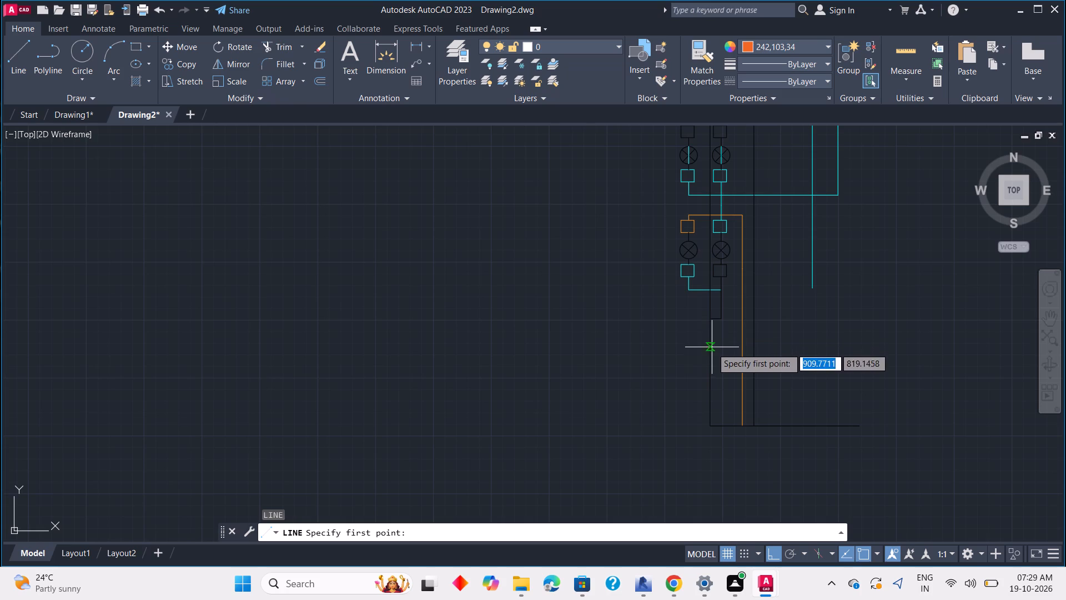
{"action": "left_click", "coordinate": [713, 361]}
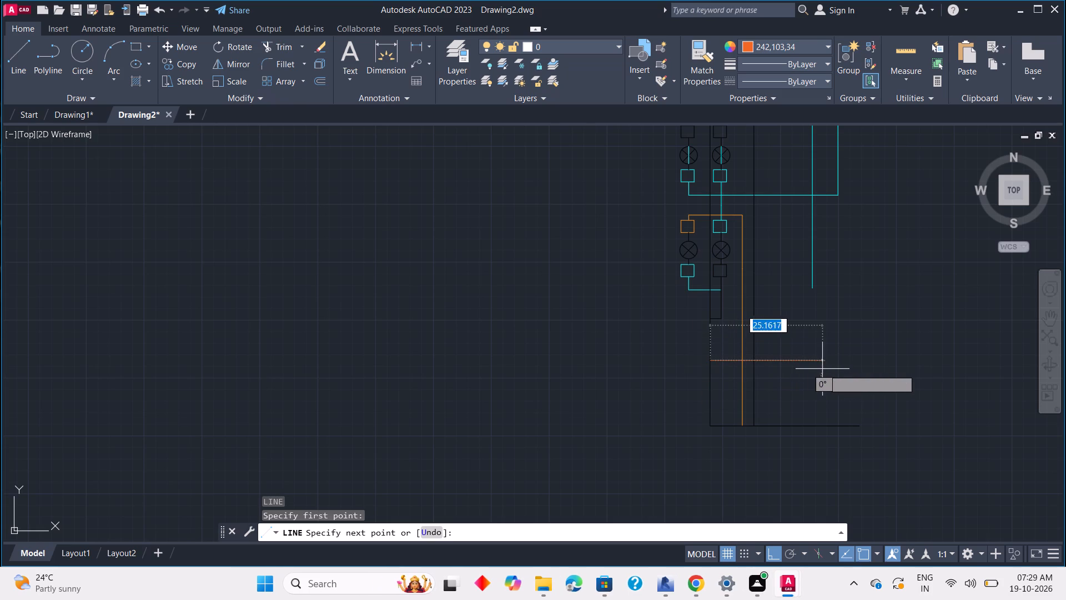
{"action": "left_click", "coordinate": [861, 369]}
{"action": "key", "text": "Escape"}
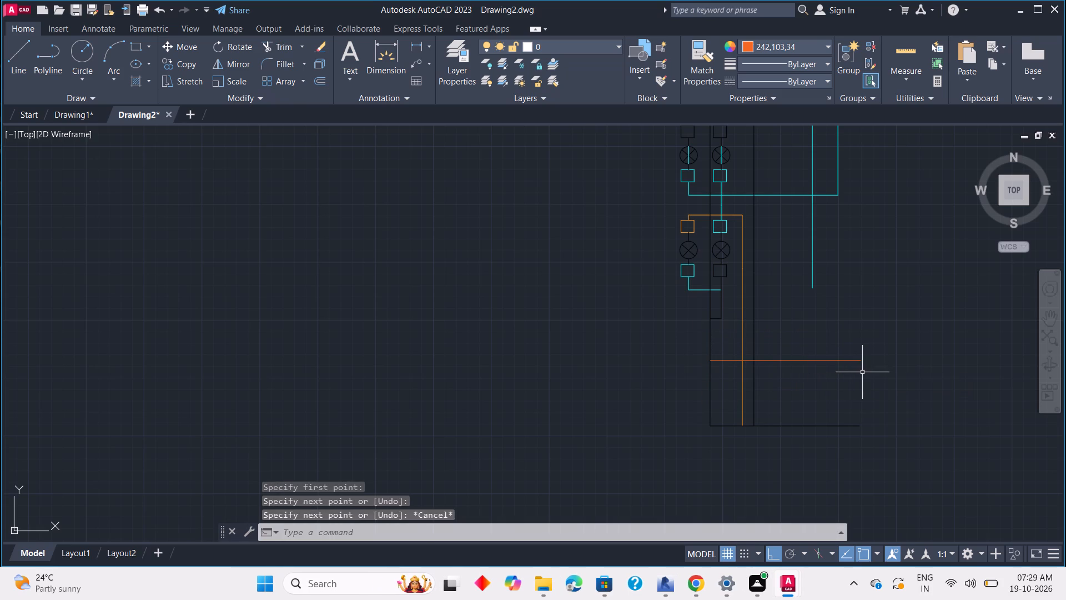
{"action": "key", "text": "Escape"}
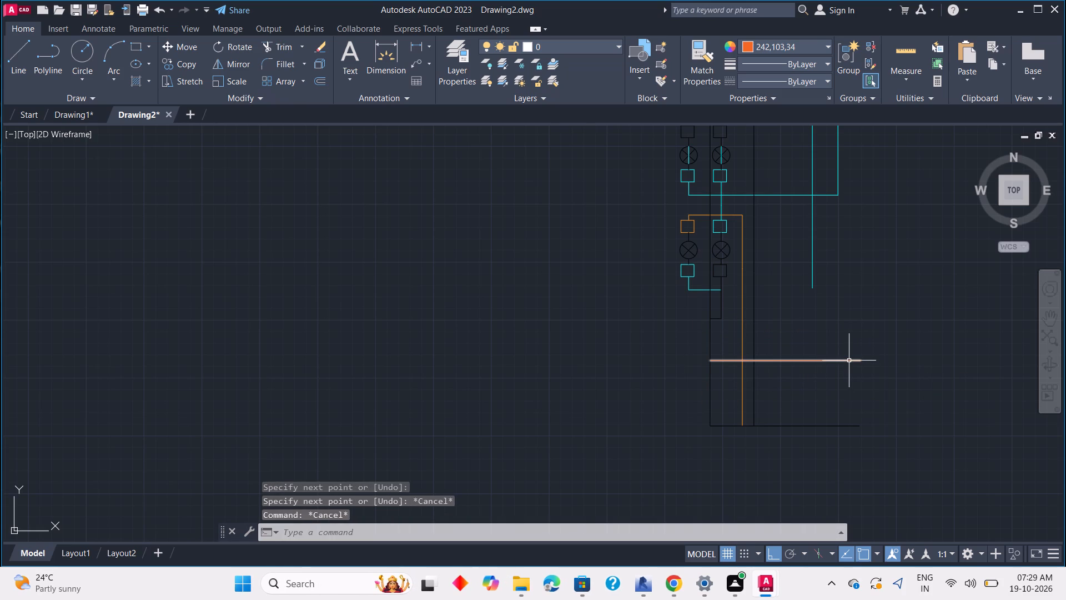
Change the new orange horizontal line's colour to black (0,0,0).
{"action": "left_click", "coordinate": [836, 359]}
{"action": "left_click", "coordinate": [820, 43]}
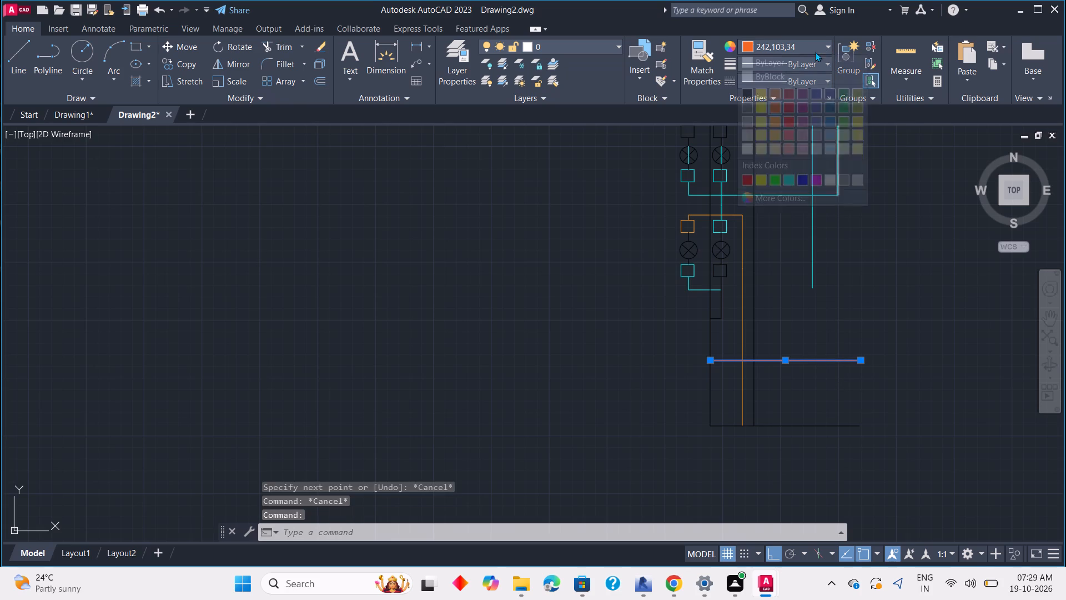
{"action": "left_click", "coordinate": [746, 93]}
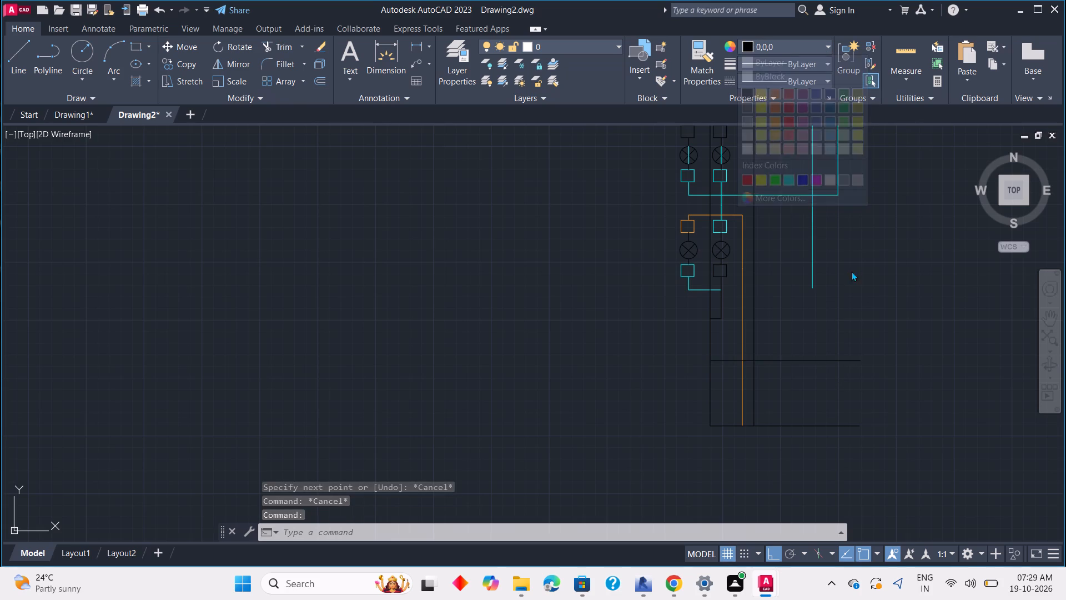
Trim away the bottom black horizontal wire and the two black and one orange vertical wire ends below the upper black horizontal wire.
{"action": "key", "text": "Escape"}
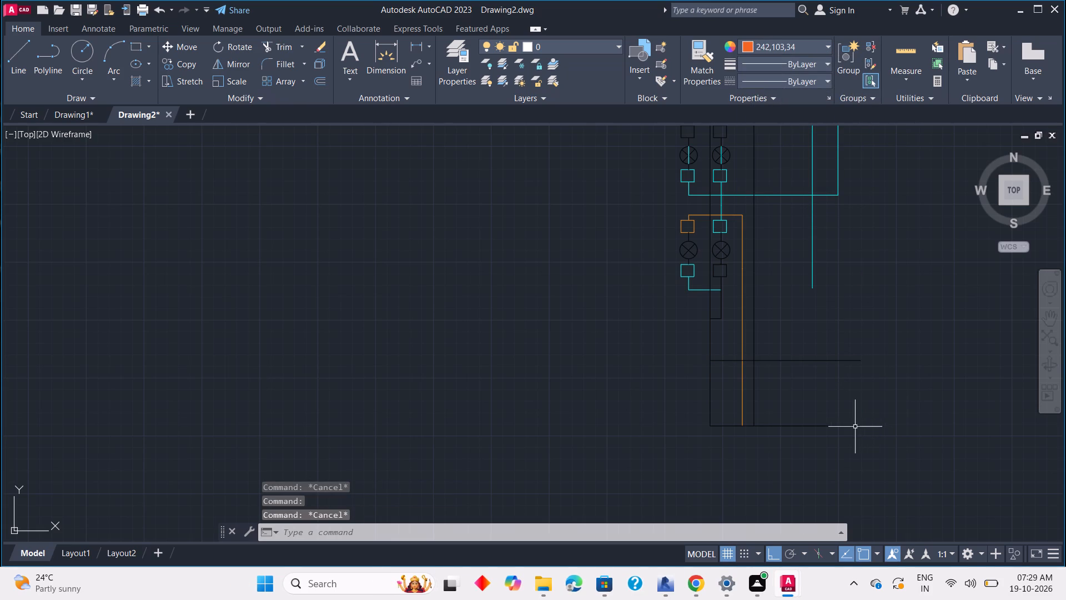
{"action": "scroll", "coordinate": [768, 395], "scroll_direction": "up", "scroll_amount": 1}
{"action": "key", "text": "t"}
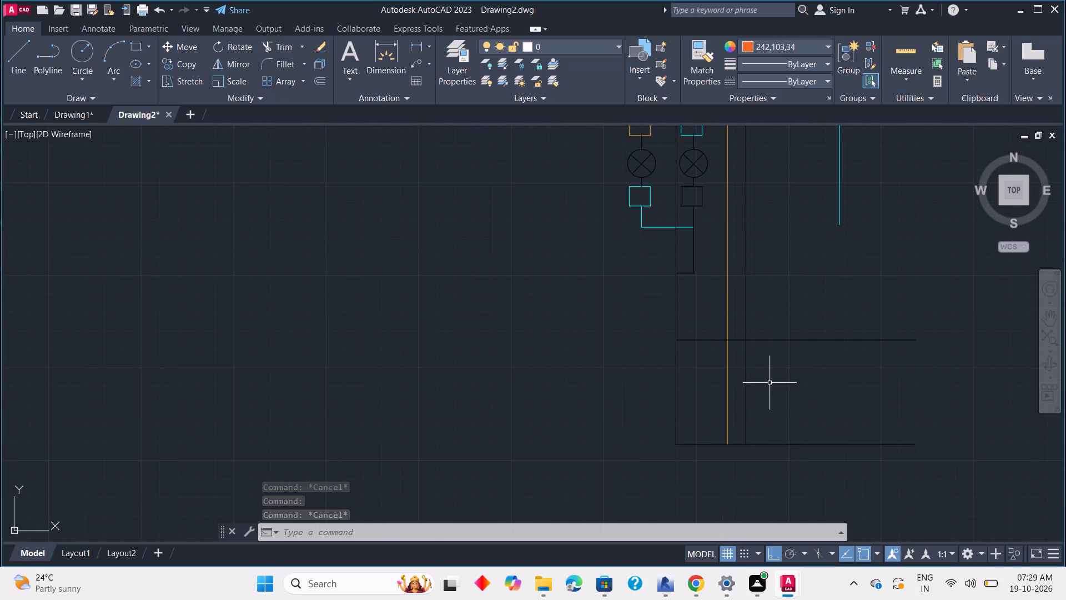
{"action": "type", "text": "r"}
{"action": "key", "text": "space"}
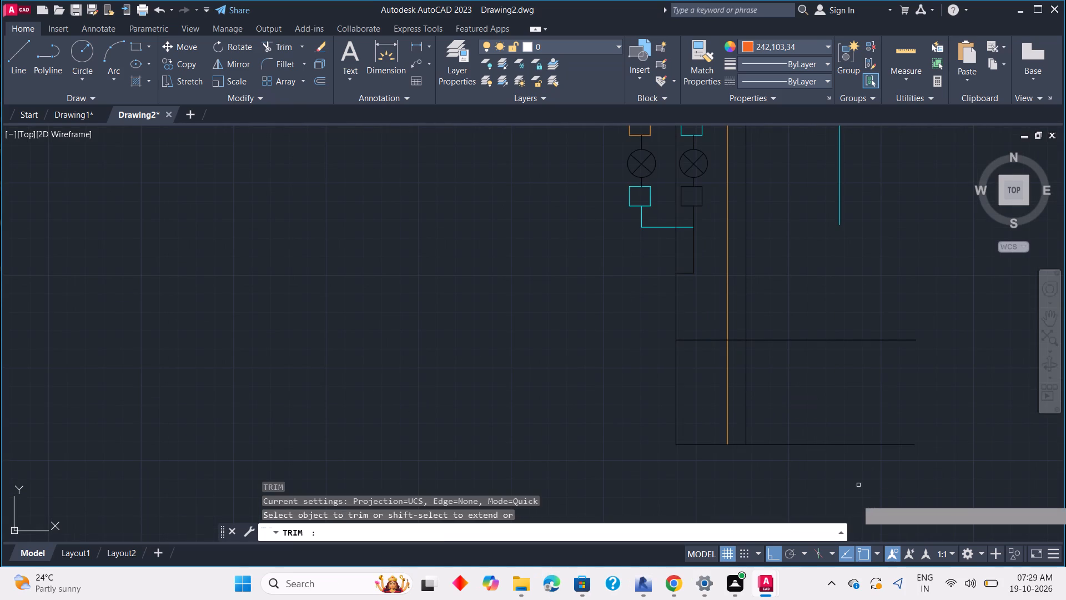
{"action": "left_click_drag", "start_coordinate": [863, 485], "coordinate": [736, 413]}
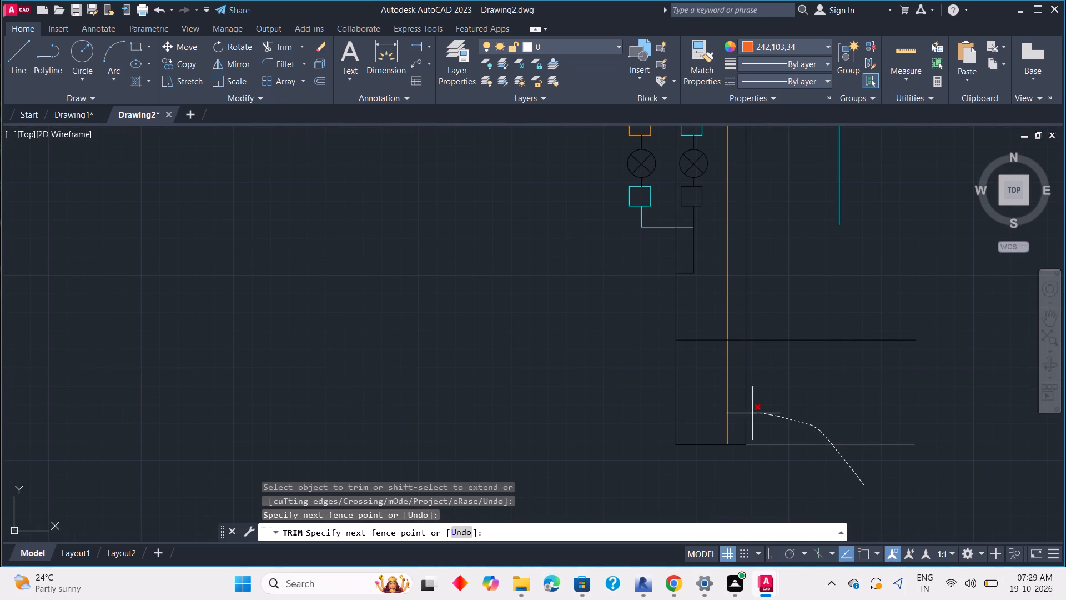
{"action": "left_click_drag", "start_coordinate": [736, 413], "coordinate": [718, 450]}
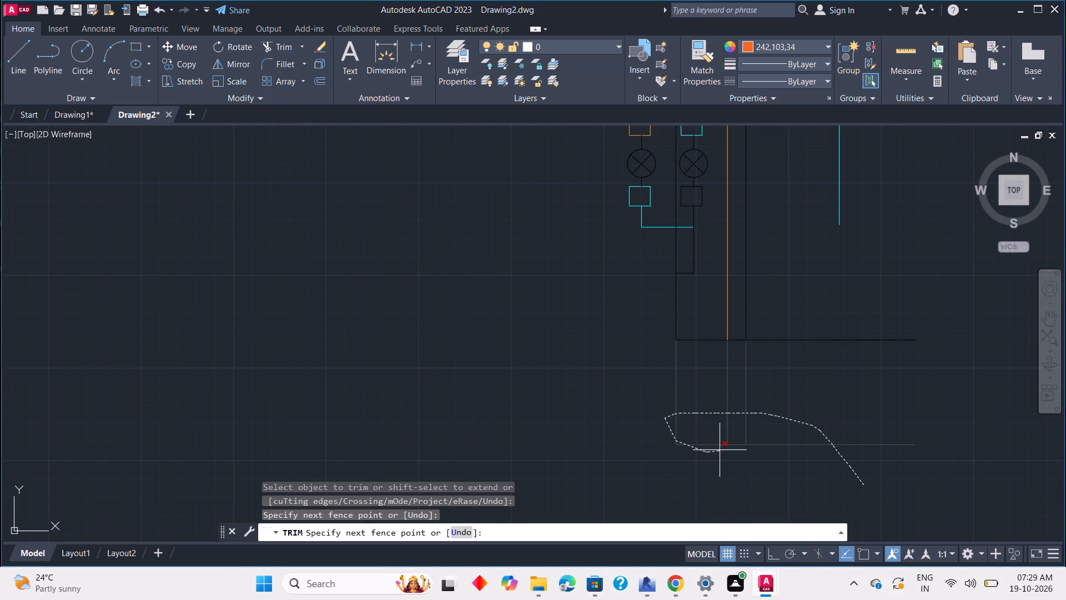
{"action": "key", "text": "Escape"}
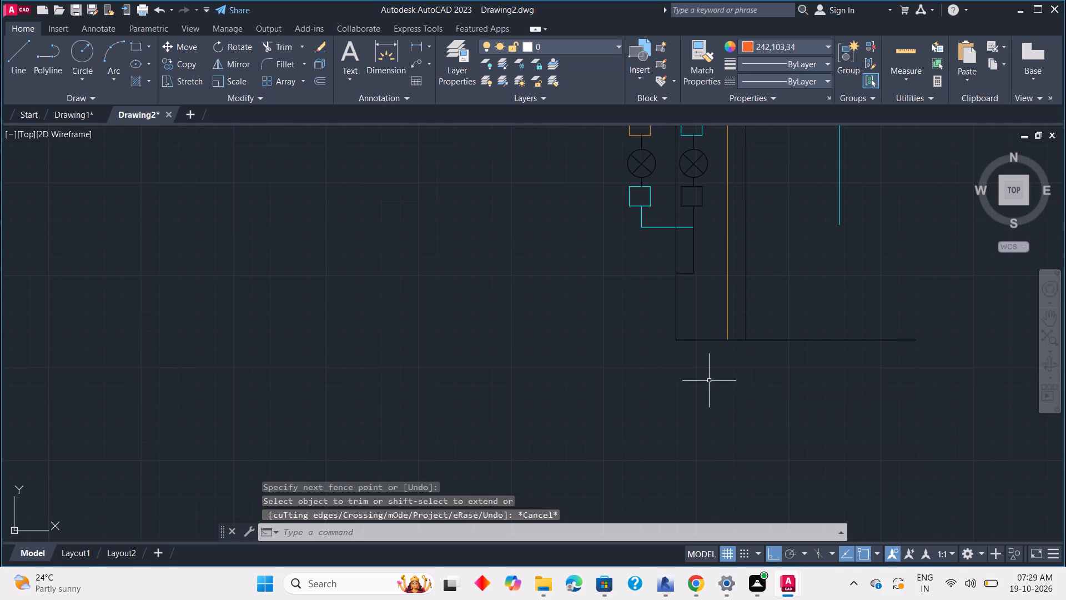
Move the remaining long black horizontal wire straight up about 3.3 units.
{"action": "scroll", "coordinate": [710, 380], "scroll_direction": "down", "scroll_amount": 2}
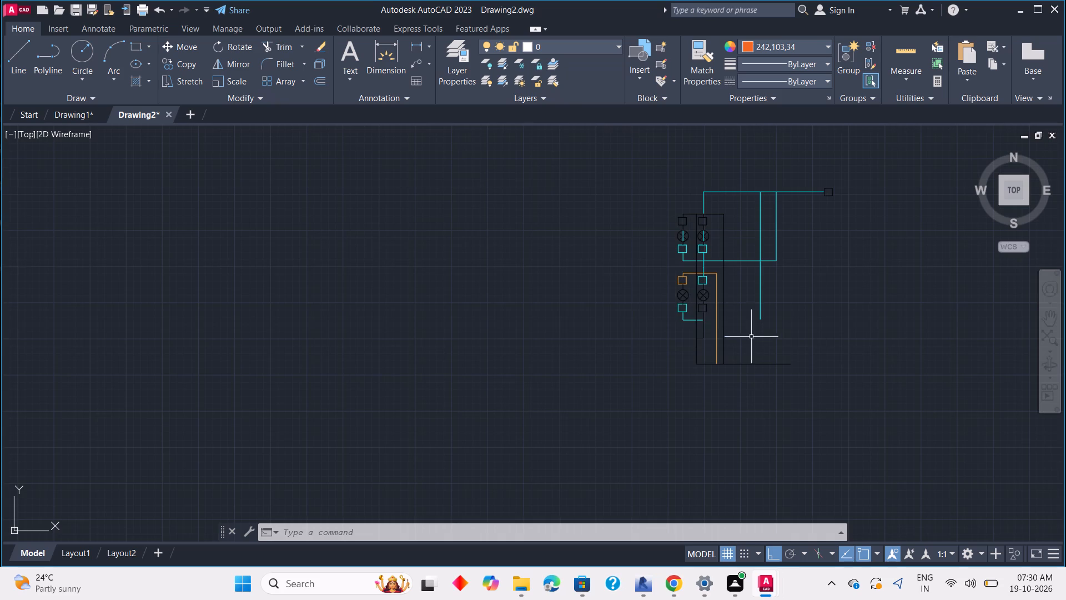
{"action": "scroll", "coordinate": [751, 337], "scroll_direction": "up", "scroll_amount": 2}
{"action": "scroll", "coordinate": [701, 379], "scroll_direction": "up", "scroll_amount": 1}
{"action": "middle_click_drag", "start_coordinate": [700, 398], "coordinate": [728, 382]}
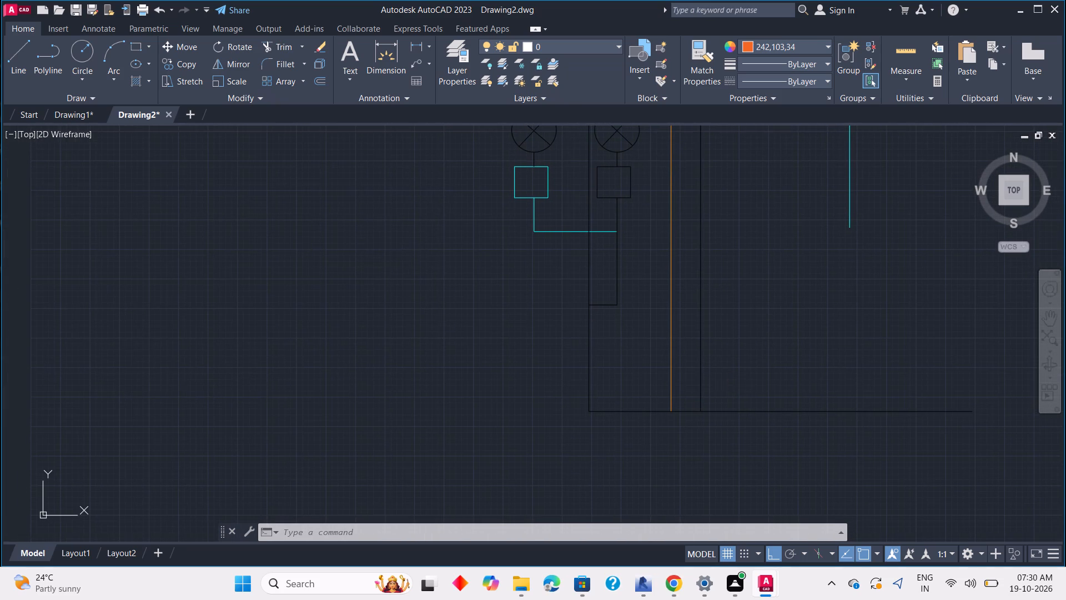
{"action": "left_click", "coordinate": [681, 411]}
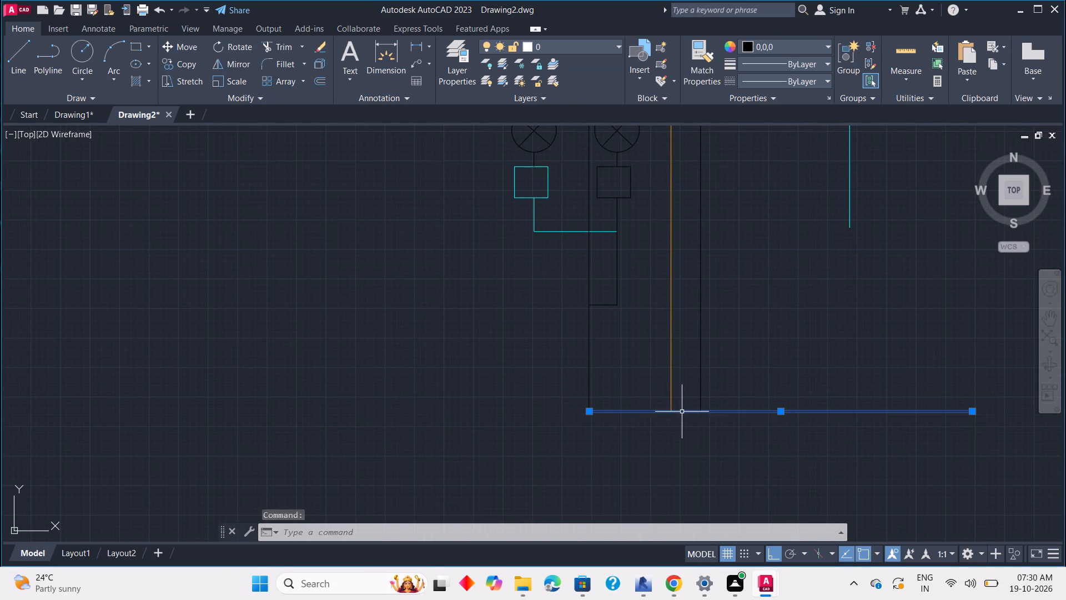
{"action": "left_click", "coordinate": [782, 409]}
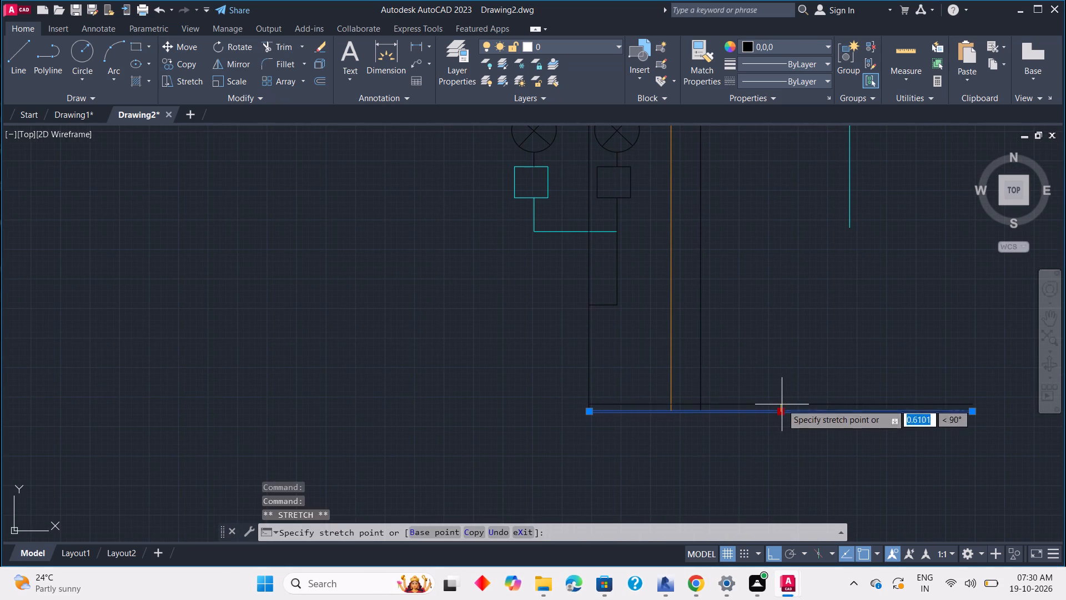
{"action": "left_click", "coordinate": [777, 373]}
{"action": "key", "text": "Escape"}
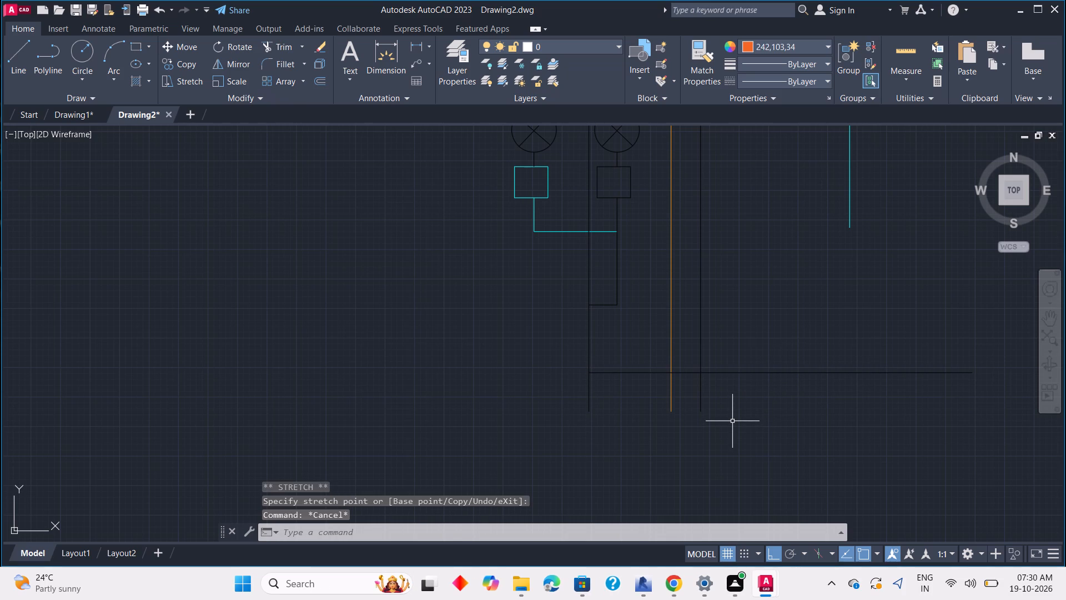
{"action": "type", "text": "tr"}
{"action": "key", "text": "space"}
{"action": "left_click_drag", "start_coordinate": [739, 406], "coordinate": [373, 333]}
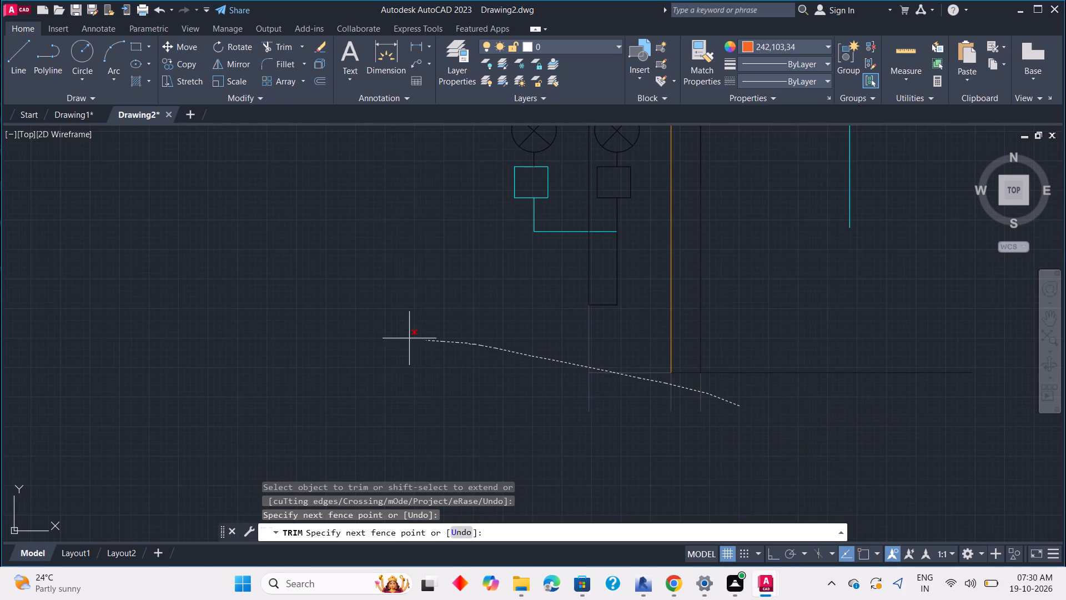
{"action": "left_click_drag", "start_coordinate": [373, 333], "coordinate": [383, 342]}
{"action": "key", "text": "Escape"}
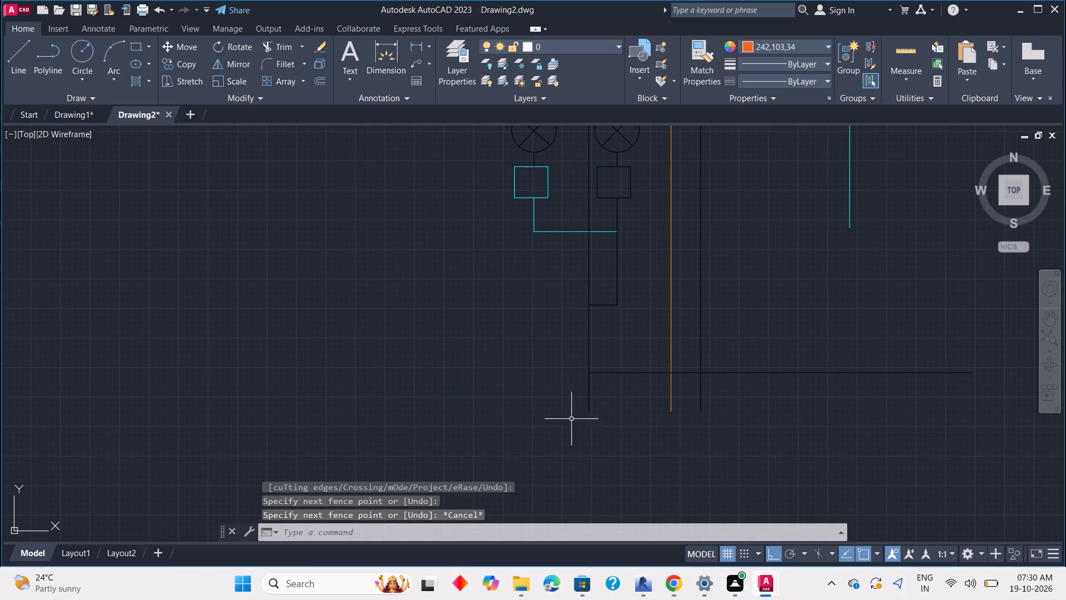
Trim the ends of the two black and one orange vertical wires that project below the raised black horizontal wire.
{"action": "key", "text": "space"}
{"action": "left_click_drag", "start_coordinate": [721, 407], "coordinate": [472, 387]}
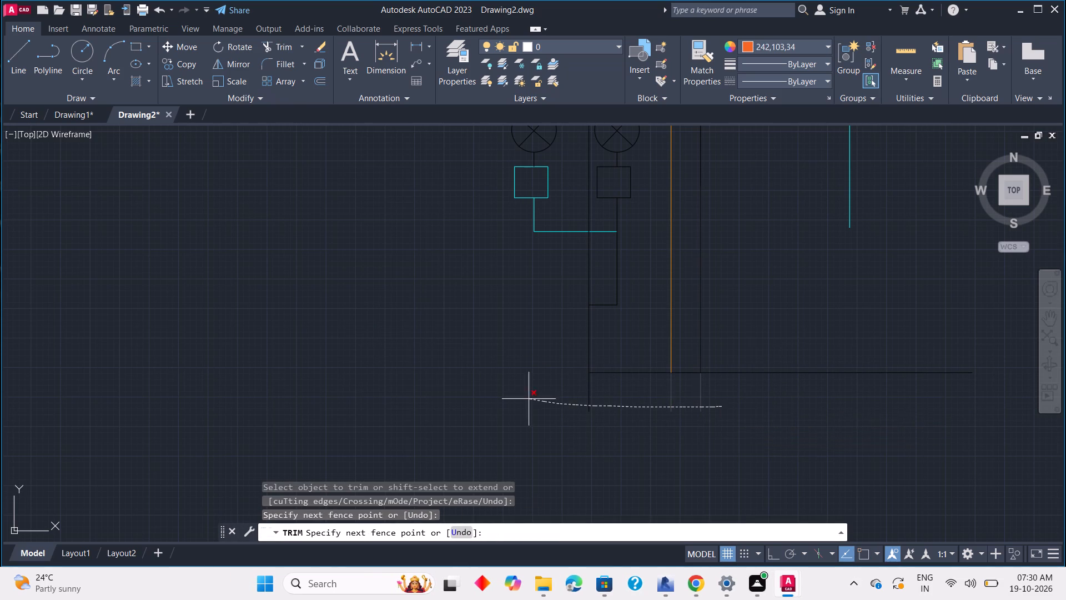
{"action": "left_click_drag", "start_coordinate": [472, 387], "coordinate": [436, 383]}
{"action": "key", "text": "Escape"}
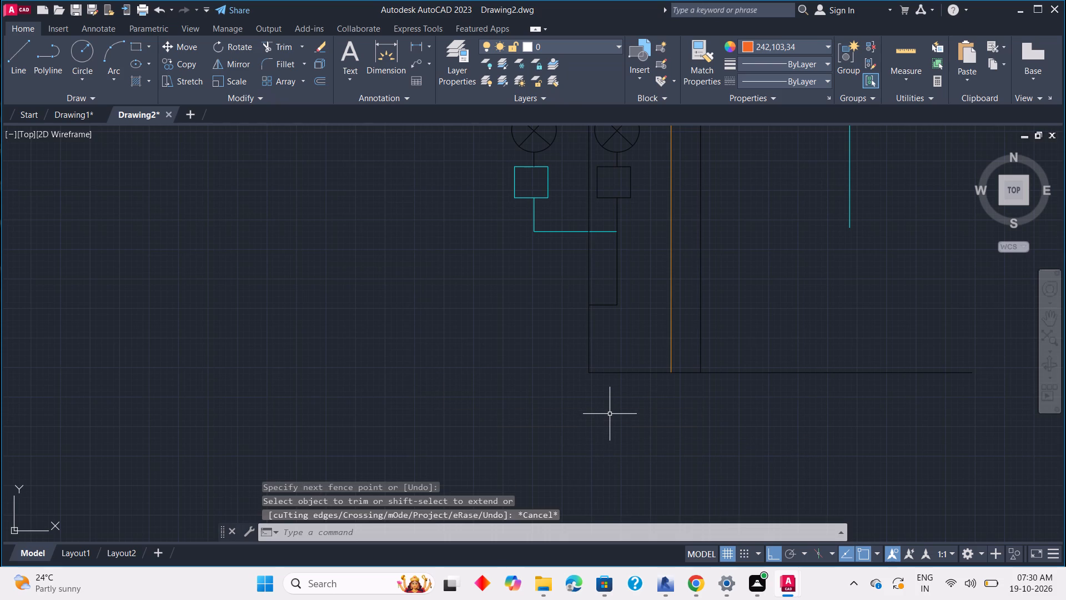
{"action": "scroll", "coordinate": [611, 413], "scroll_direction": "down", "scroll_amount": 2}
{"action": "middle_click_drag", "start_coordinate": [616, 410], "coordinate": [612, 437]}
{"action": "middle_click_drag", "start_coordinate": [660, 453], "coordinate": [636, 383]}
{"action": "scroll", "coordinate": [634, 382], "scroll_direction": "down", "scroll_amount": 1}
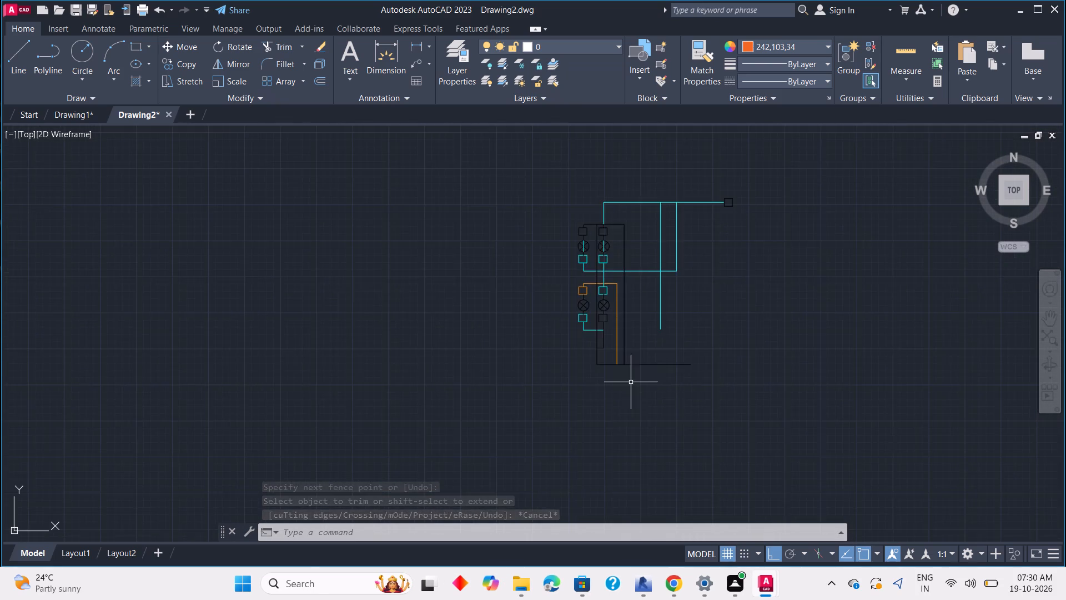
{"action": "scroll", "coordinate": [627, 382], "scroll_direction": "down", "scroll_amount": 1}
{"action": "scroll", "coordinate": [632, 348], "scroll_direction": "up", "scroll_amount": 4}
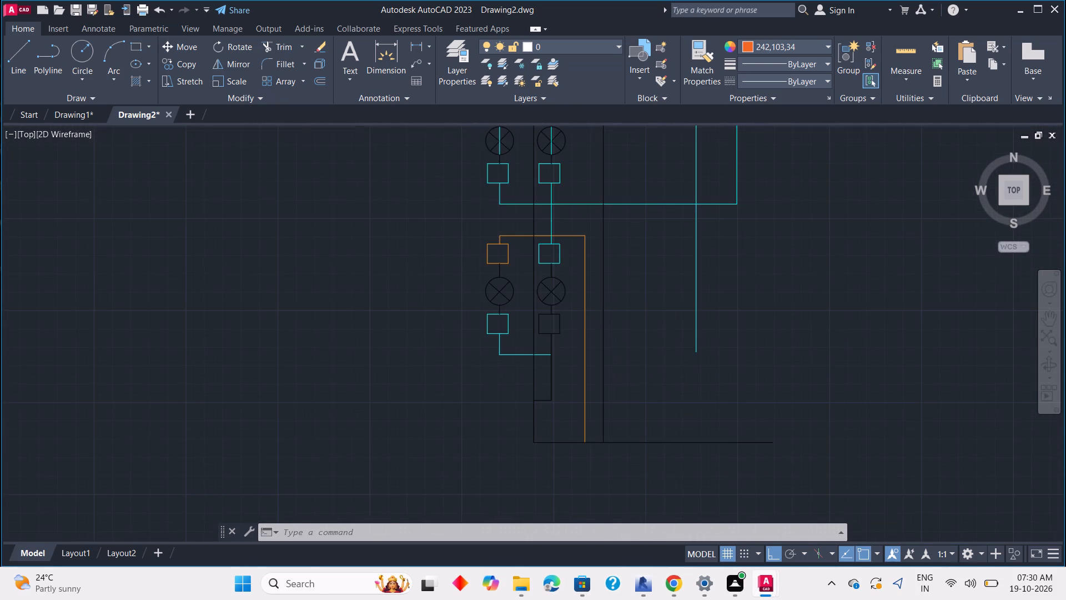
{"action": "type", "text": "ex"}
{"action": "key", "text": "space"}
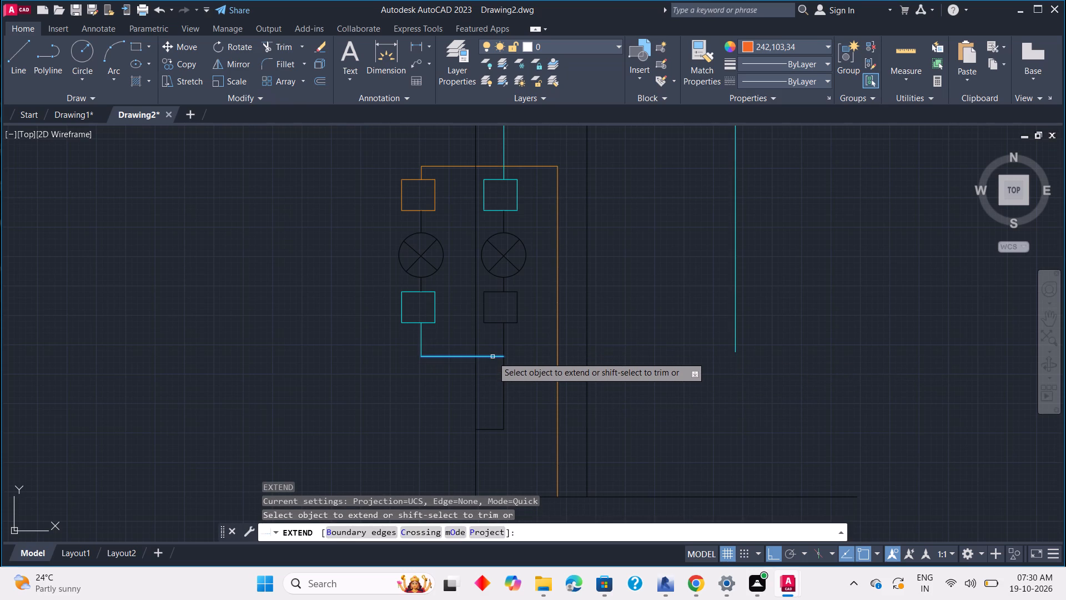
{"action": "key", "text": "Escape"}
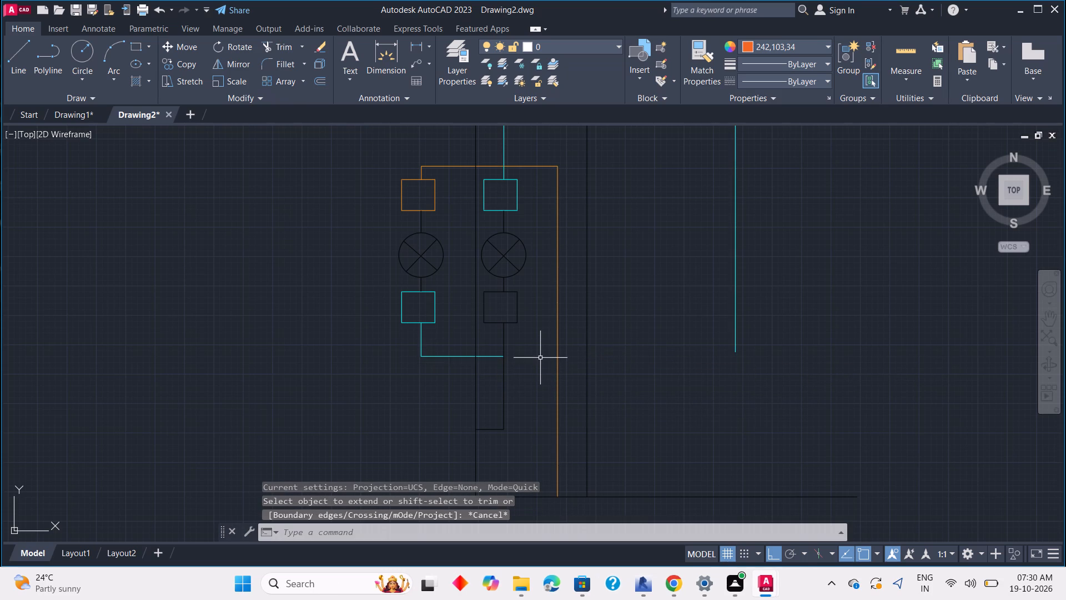
Set the drawing colour to Cyan and draw a line about 19.7 units from the lower cyan wire's end to beneath the long cyan vertical.
{"action": "type", "text": "l"}
{"action": "key", "text": "space"}
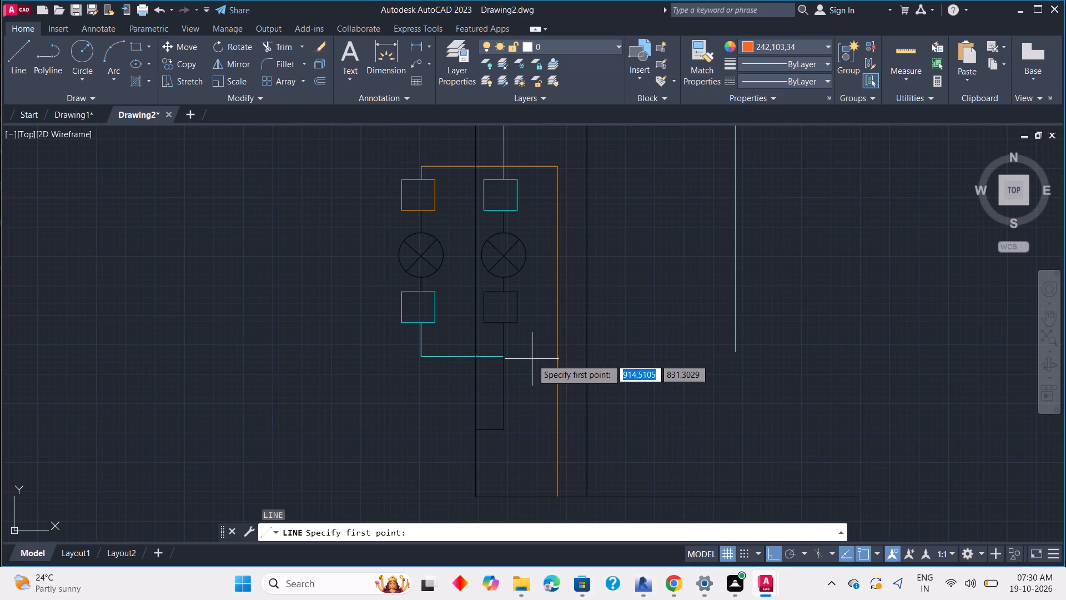
{"action": "left_click", "coordinate": [783, 42]}
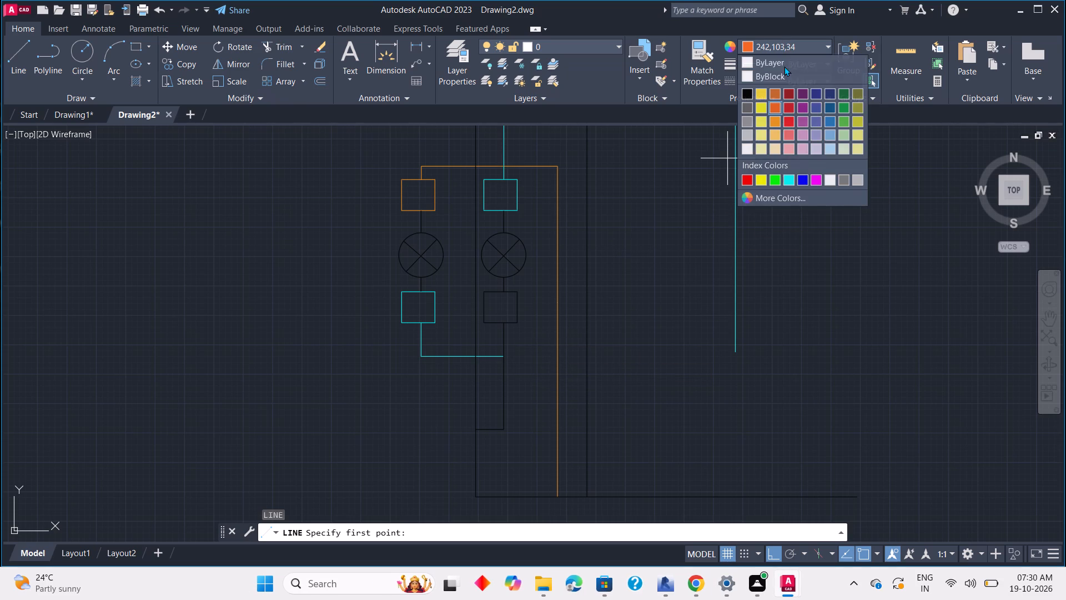
{"action": "left_click", "coordinate": [788, 179]}
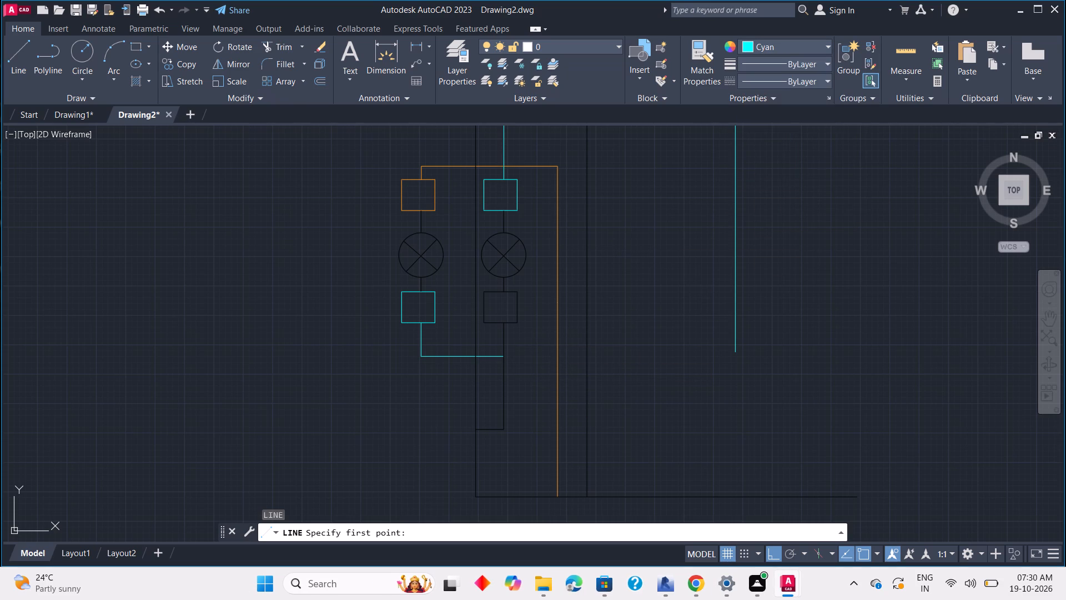
{"action": "left_click", "coordinate": [506, 353]}
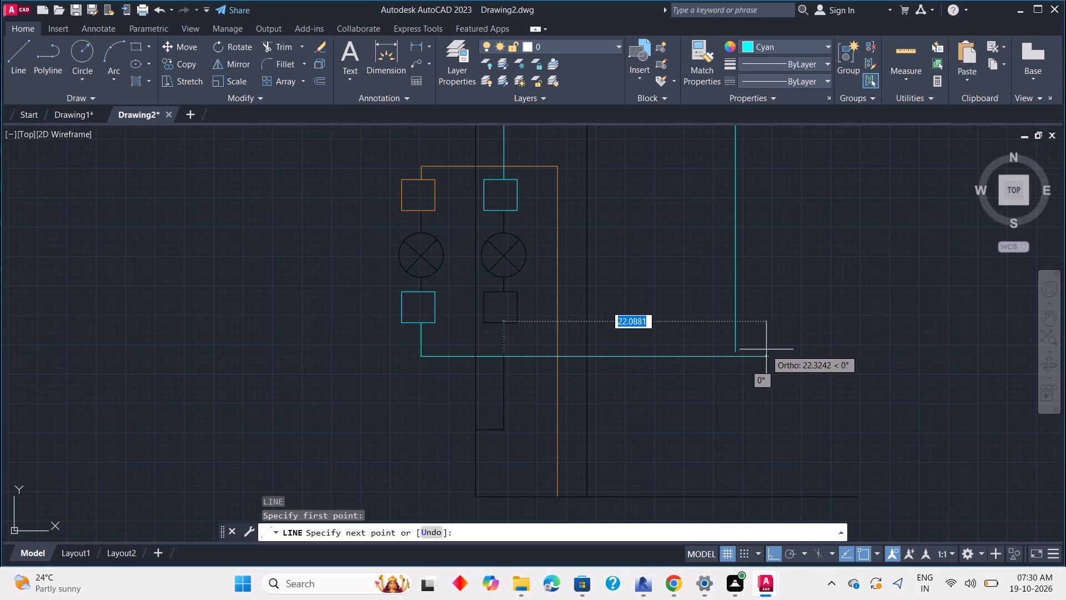
{"action": "left_click", "coordinate": [735, 356]}
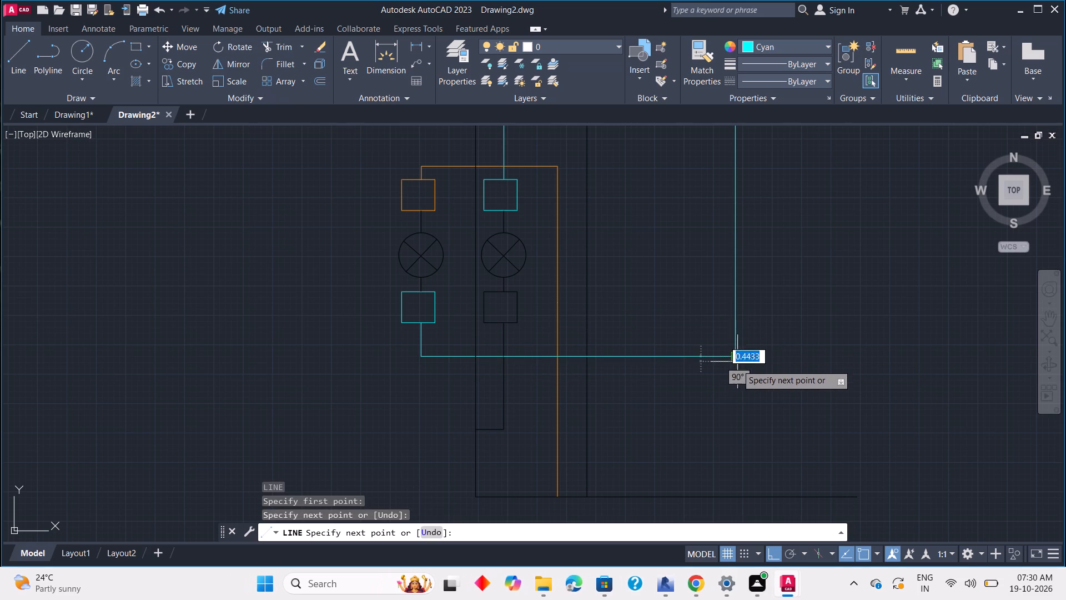
{"action": "key", "text": "Escape"}
Extend the long cyan vertical wire down to the new cyan horizontal line.
{"action": "key", "text": "w"}
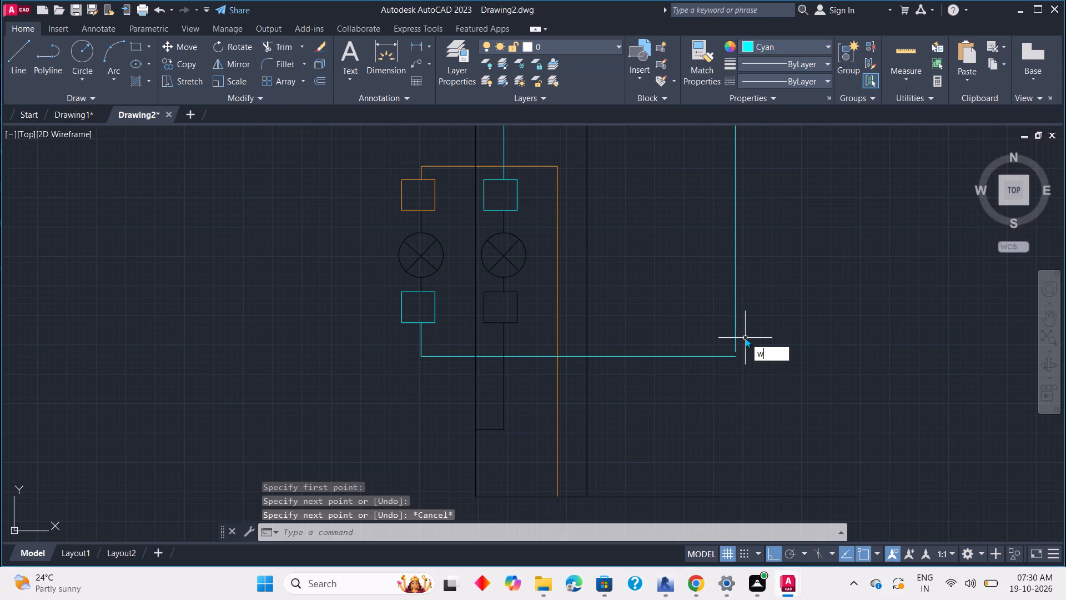
{"action": "key", "text": "Escape"}
{"action": "type", "text": "ex"}
{"action": "key", "text": "space"}
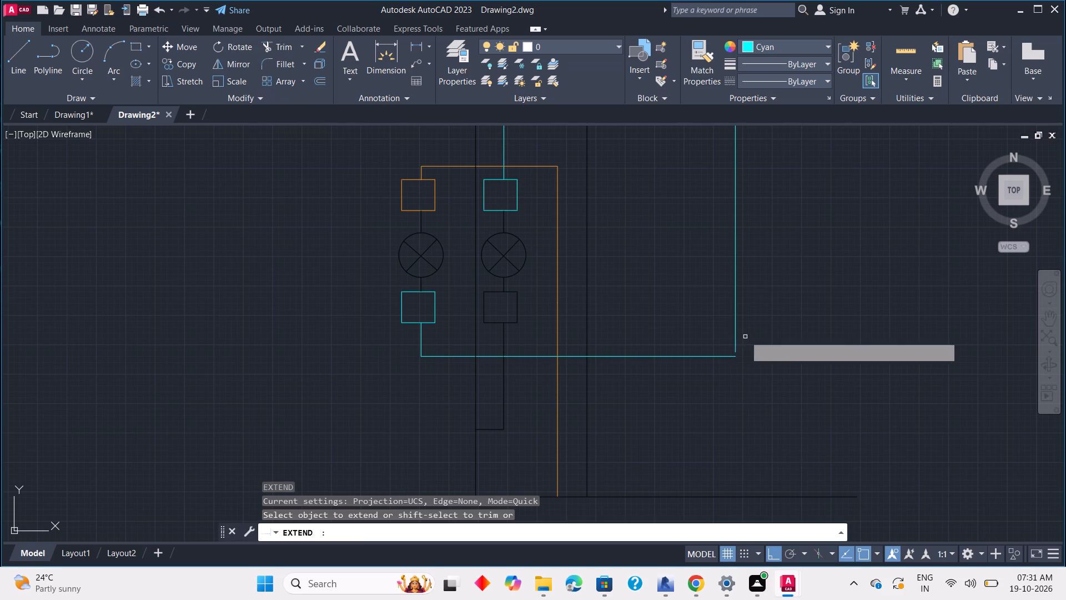
{"action": "left_click", "coordinate": [737, 337]}
{"action": "key", "text": "Escape"}
Examine the overall wiring layout around the lamp symbols, the cyan loops and the black and orange wires.
{"action": "scroll", "coordinate": [750, 333], "scroll_direction": "down", "scroll_amount": 2}
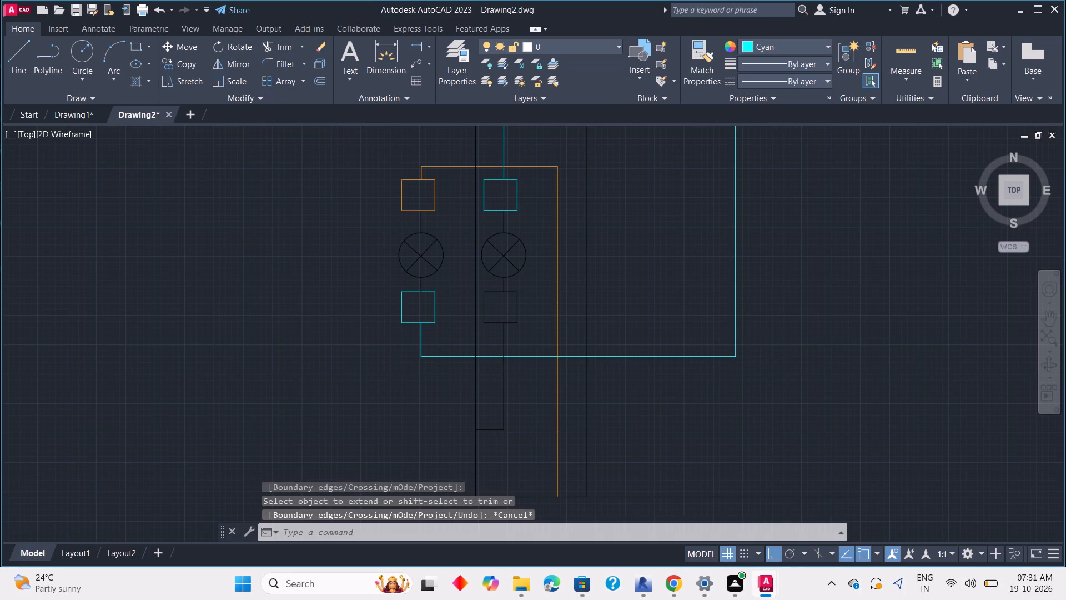
{"action": "scroll", "coordinate": [750, 333], "scroll_direction": "down", "scroll_amount": 2}
{"action": "scroll", "coordinate": [745, 348], "scroll_direction": "up", "scroll_amount": 2}
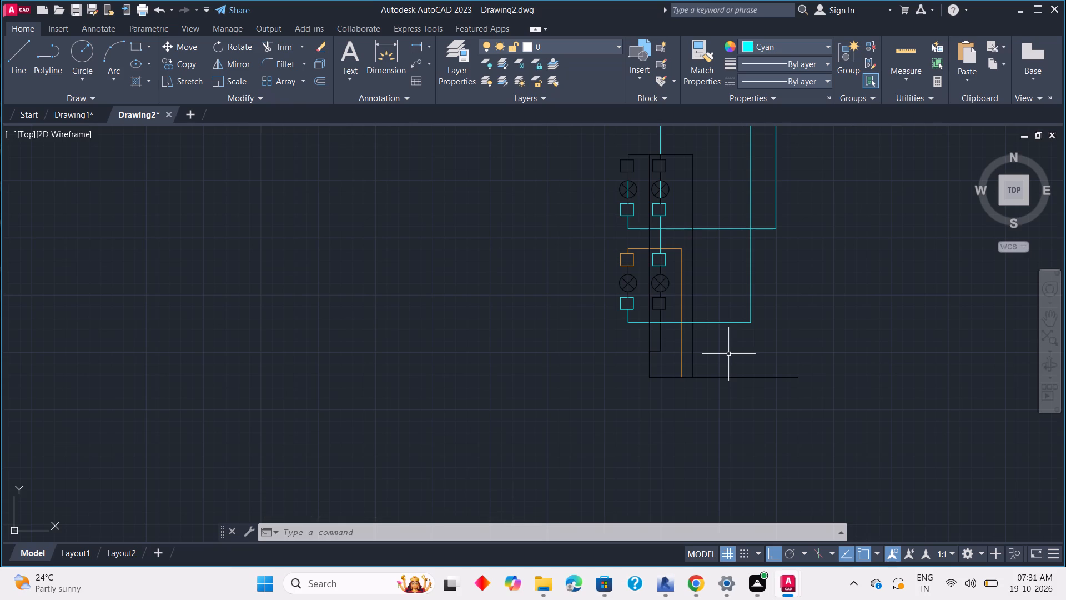
{"action": "scroll", "coordinate": [750, 304], "scroll_direction": "down", "scroll_amount": 2}
{"action": "middle_click_drag", "start_coordinate": [845, 285], "coordinate": [840, 302]}
{"action": "middle_click_drag", "start_coordinate": [814, 342], "coordinate": [813, 342]}
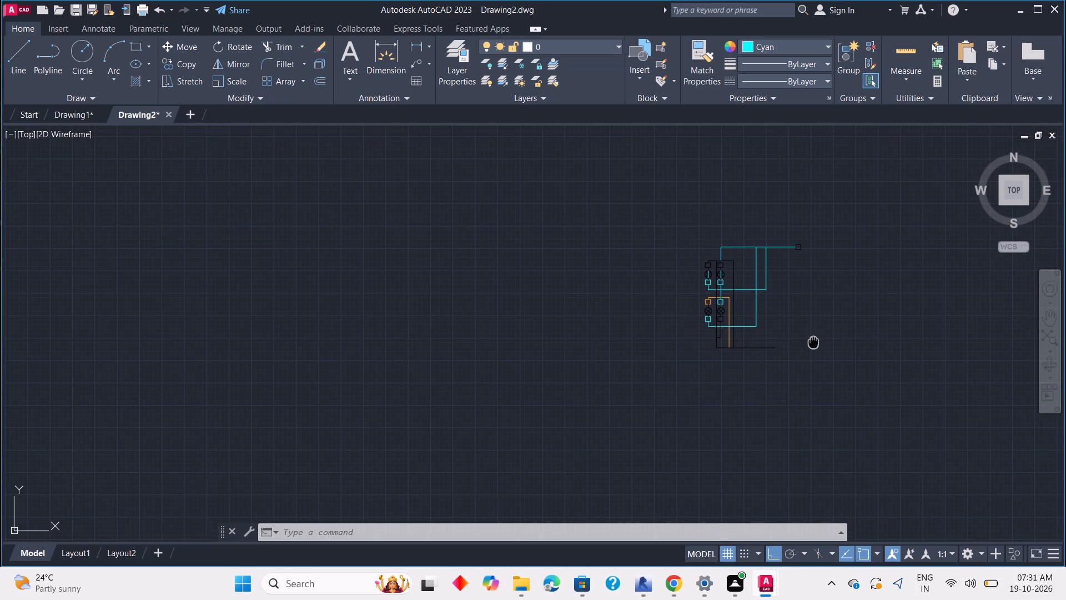
{"action": "middle_click_drag", "start_coordinate": [813, 342], "coordinate": [799, 236]}
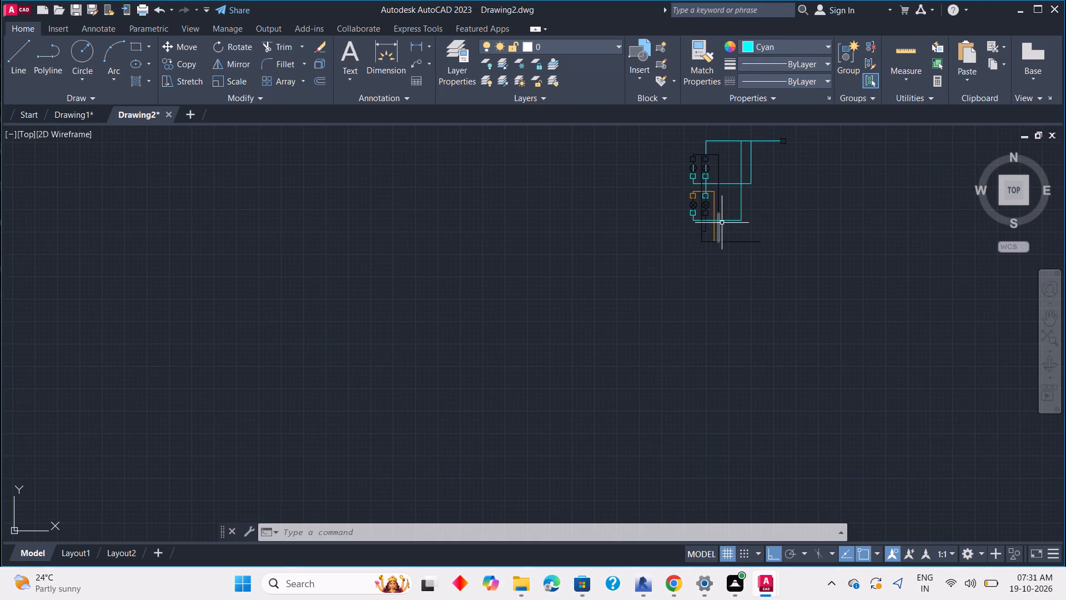
{"action": "scroll", "coordinate": [733, 232], "scroll_direction": "up", "scroll_amount": 2}
{"action": "middle_click_drag", "start_coordinate": [732, 231], "coordinate": [758, 369]}
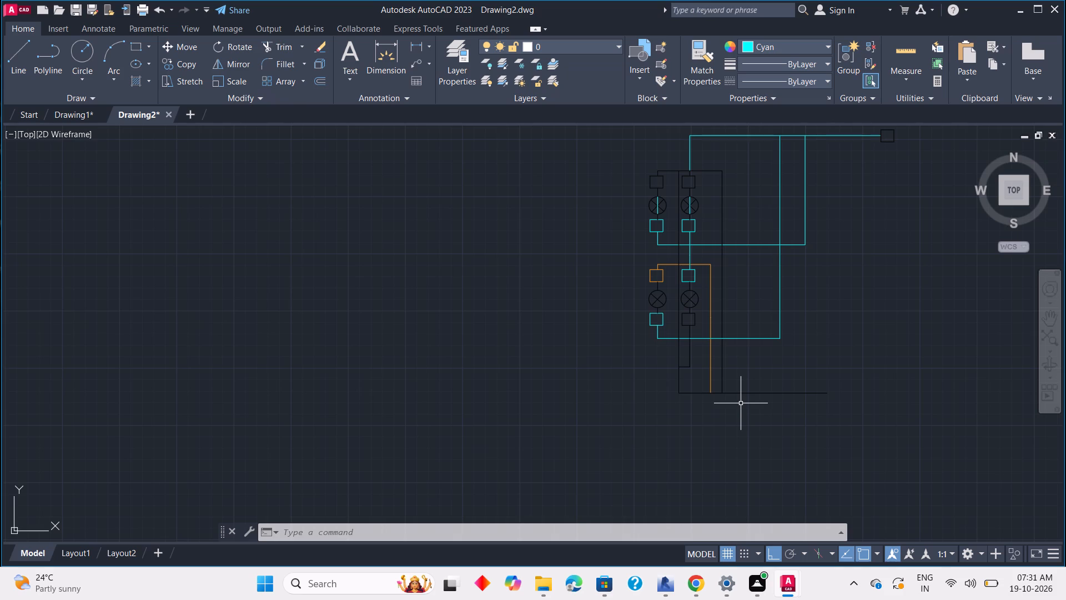
{"action": "scroll", "coordinate": [748, 388], "scroll_direction": "down", "scroll_amount": 2}
{"action": "middle_click_drag", "start_coordinate": [797, 372], "coordinate": [766, 383]}
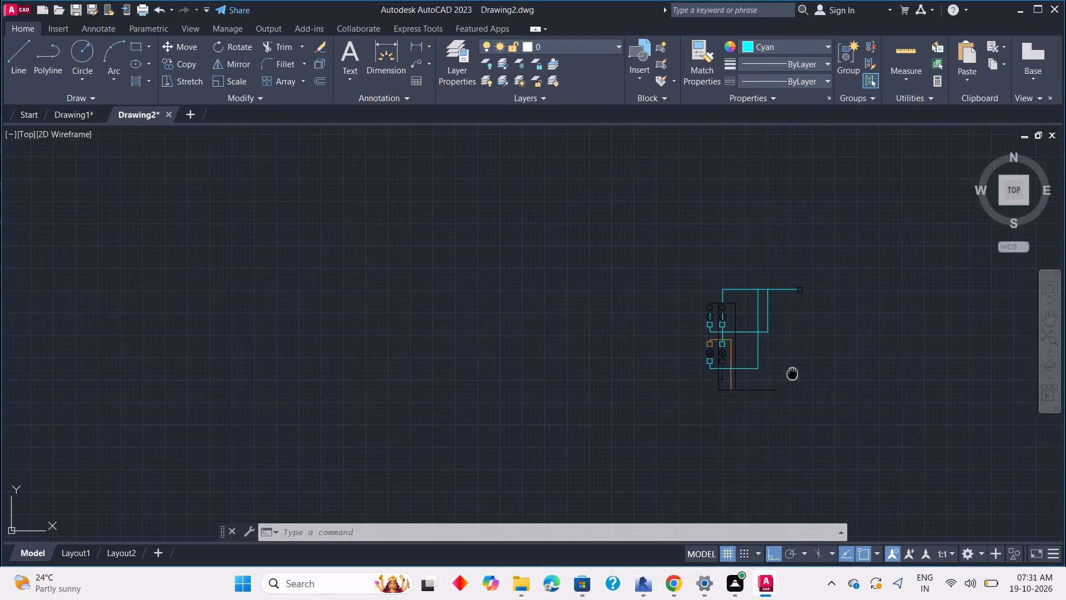
{"action": "middle_click_drag", "start_coordinate": [766, 383], "coordinate": [687, 394]}
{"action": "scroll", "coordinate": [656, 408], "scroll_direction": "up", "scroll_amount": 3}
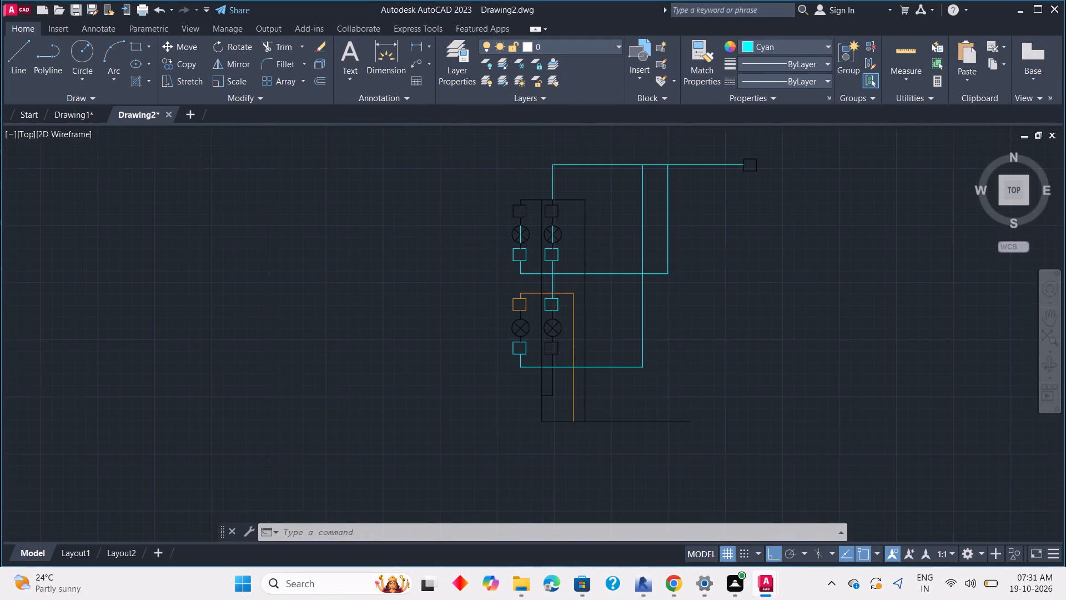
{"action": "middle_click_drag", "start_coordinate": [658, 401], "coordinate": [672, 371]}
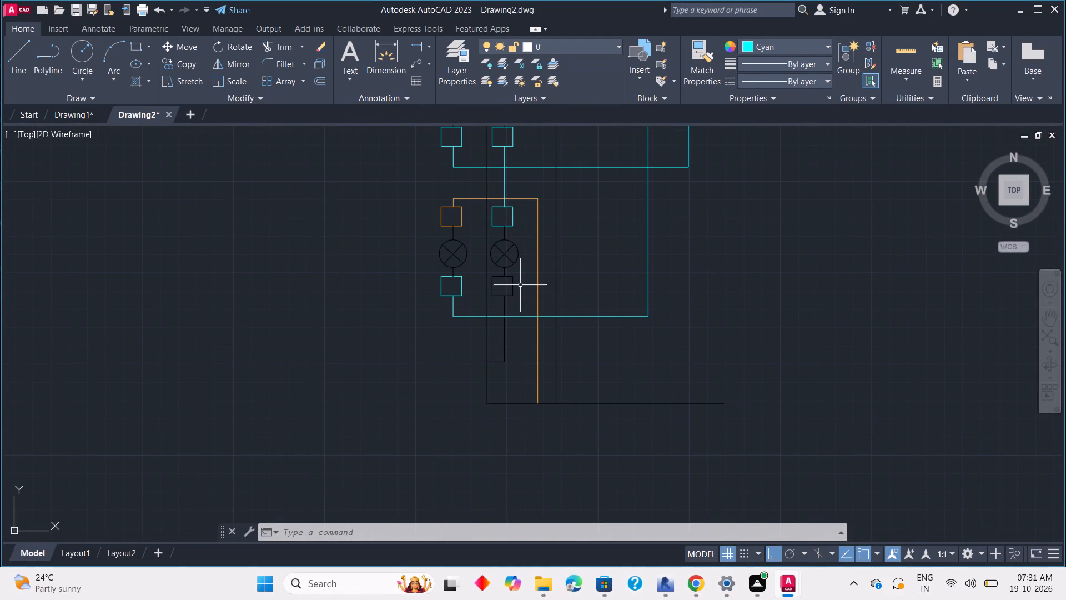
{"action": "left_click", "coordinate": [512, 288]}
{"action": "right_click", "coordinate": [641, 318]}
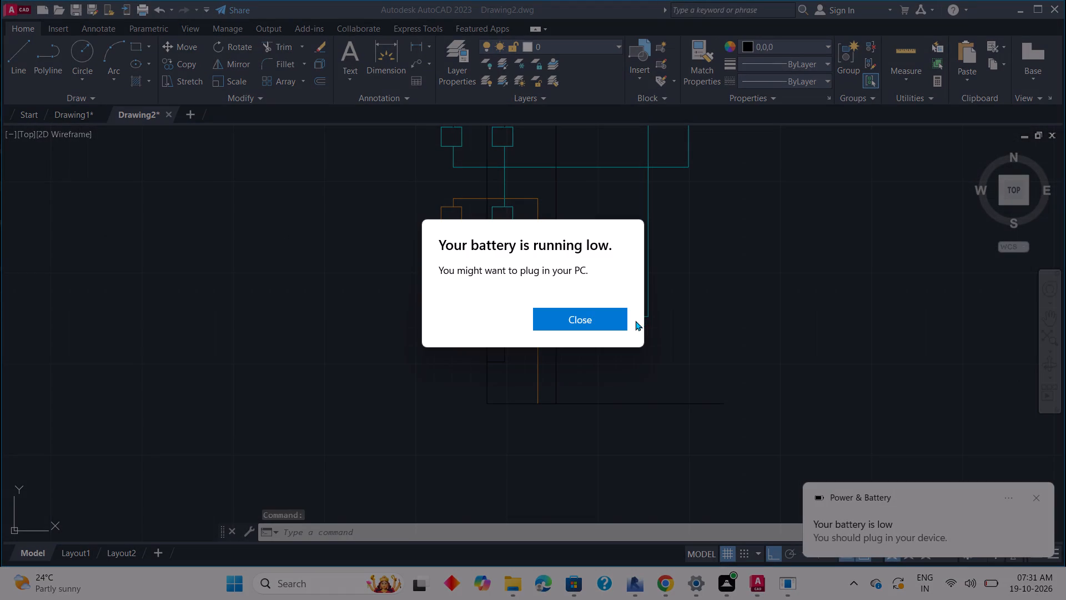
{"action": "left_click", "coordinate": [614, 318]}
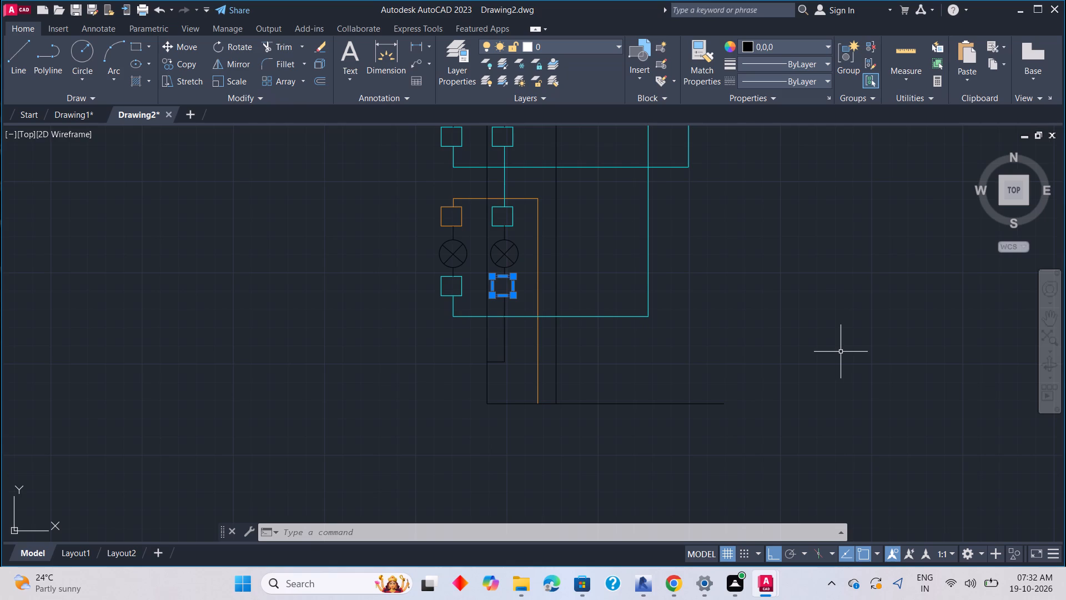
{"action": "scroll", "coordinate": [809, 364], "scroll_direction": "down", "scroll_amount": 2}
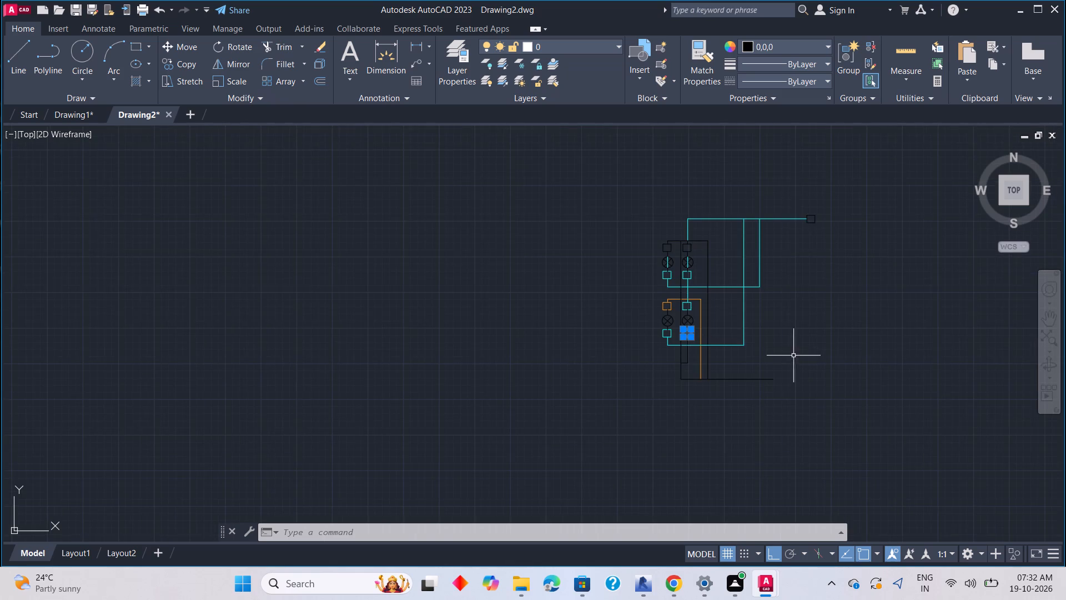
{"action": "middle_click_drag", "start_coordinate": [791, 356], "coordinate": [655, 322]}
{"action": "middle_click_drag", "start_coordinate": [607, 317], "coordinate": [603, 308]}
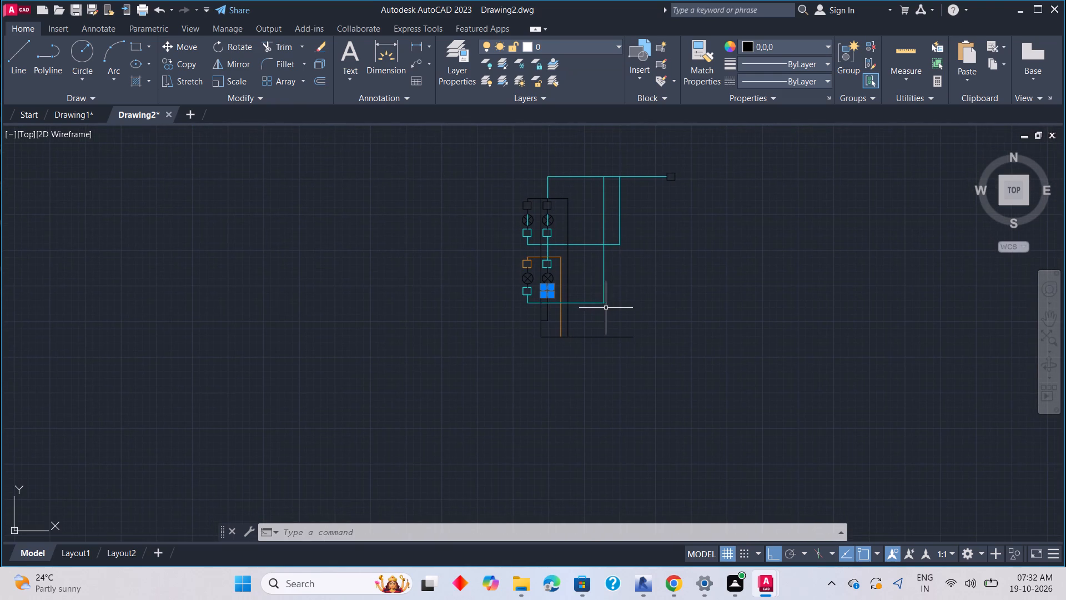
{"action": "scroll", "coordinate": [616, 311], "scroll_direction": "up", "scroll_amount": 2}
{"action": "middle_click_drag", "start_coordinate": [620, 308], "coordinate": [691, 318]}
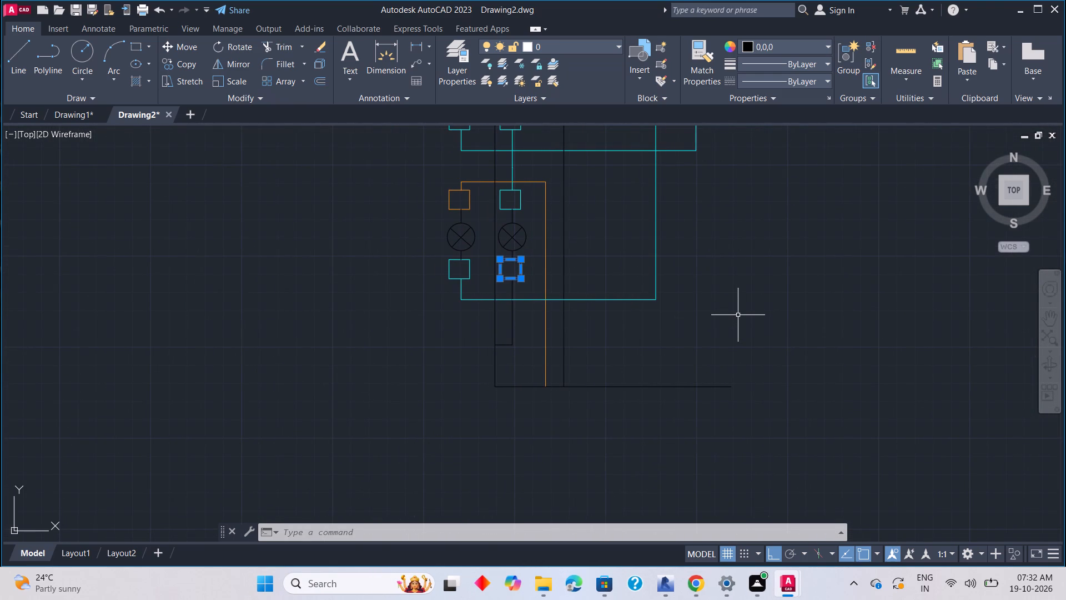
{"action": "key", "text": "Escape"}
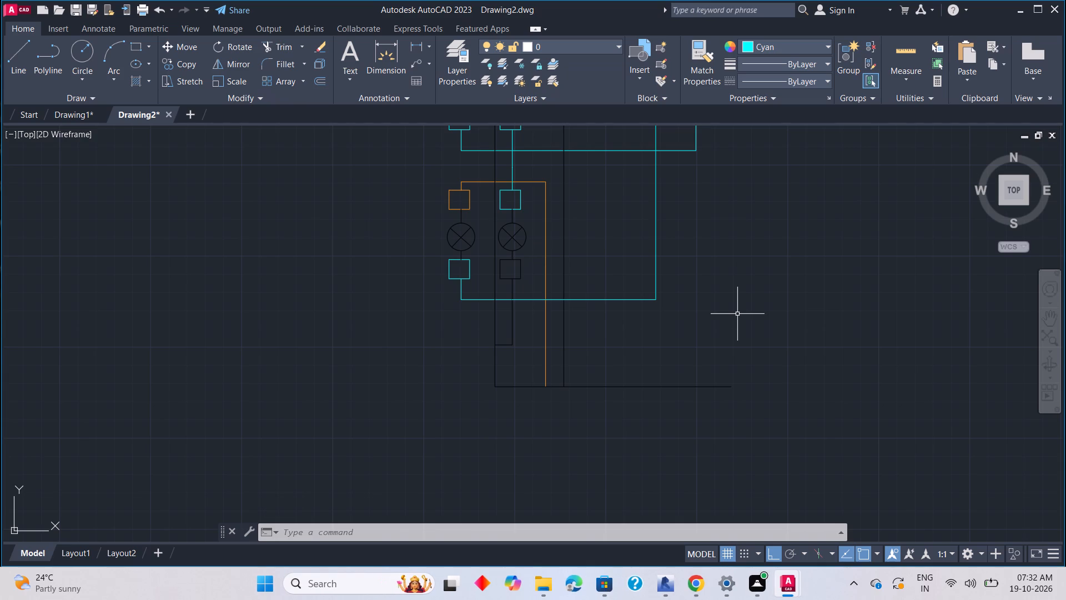
Copy the black terminal square below the lower lamp onto the bottom black horizontal wire twice, shortly before its free end and at that end, with ortho off.
{"action": "scroll", "coordinate": [733, 312], "scroll_direction": "down", "scroll_amount": 3}
{"action": "middle_click_drag", "start_coordinate": [732, 354], "coordinate": [766, 298]}
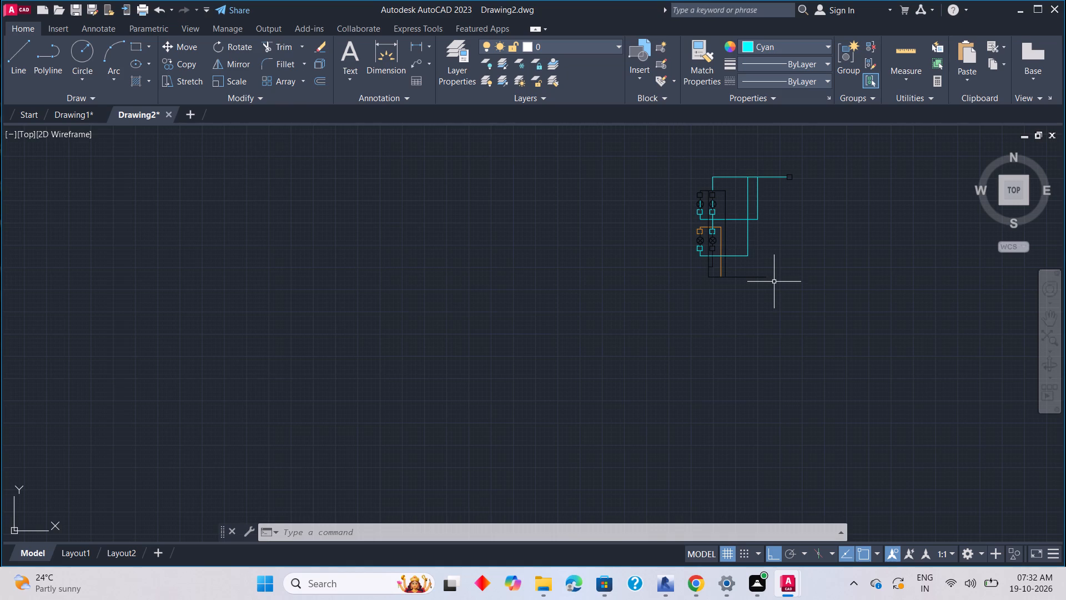
{"action": "middle_click_drag", "start_coordinate": [783, 262], "coordinate": [646, 273]}
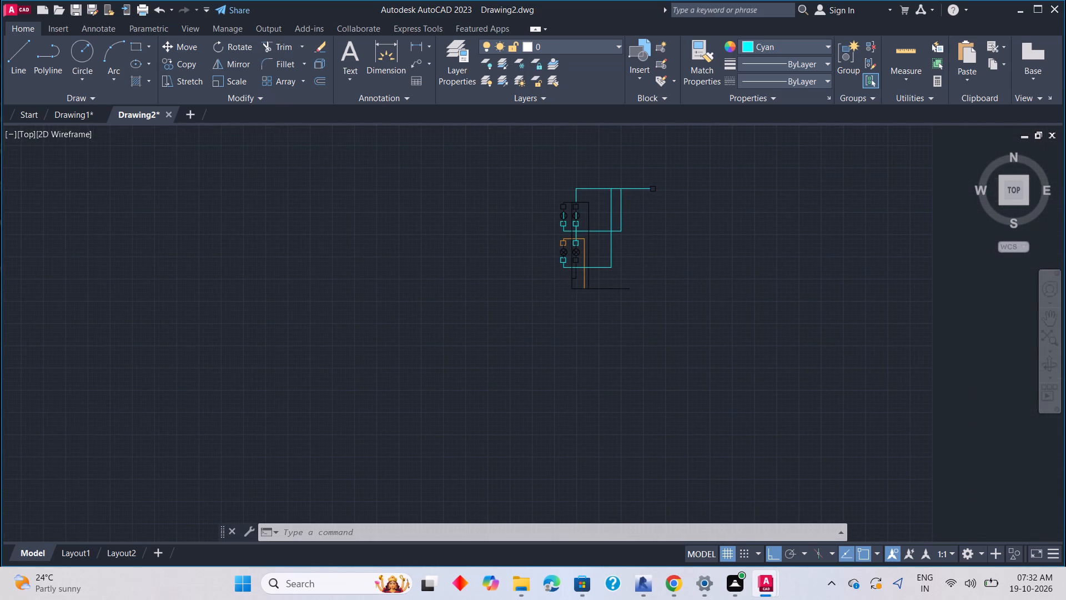
{"action": "scroll", "coordinate": [637, 298], "scroll_direction": "up", "scroll_amount": 2}
{"action": "middle_click_drag", "start_coordinate": [636, 298], "coordinate": [796, 343]}
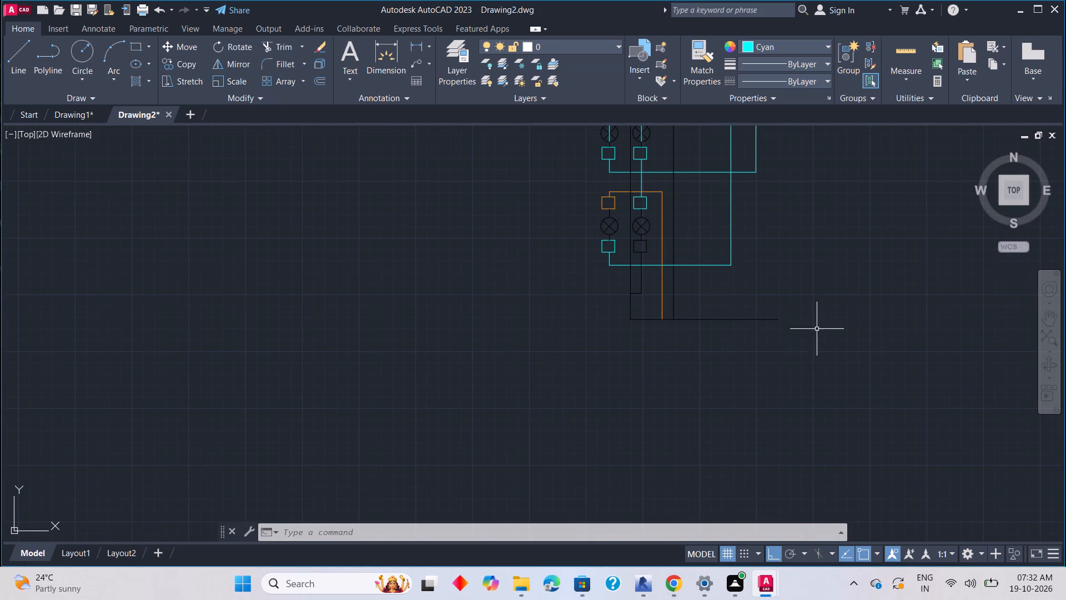
{"action": "middle_click_drag", "start_coordinate": [800, 319], "coordinate": [869, 306]}
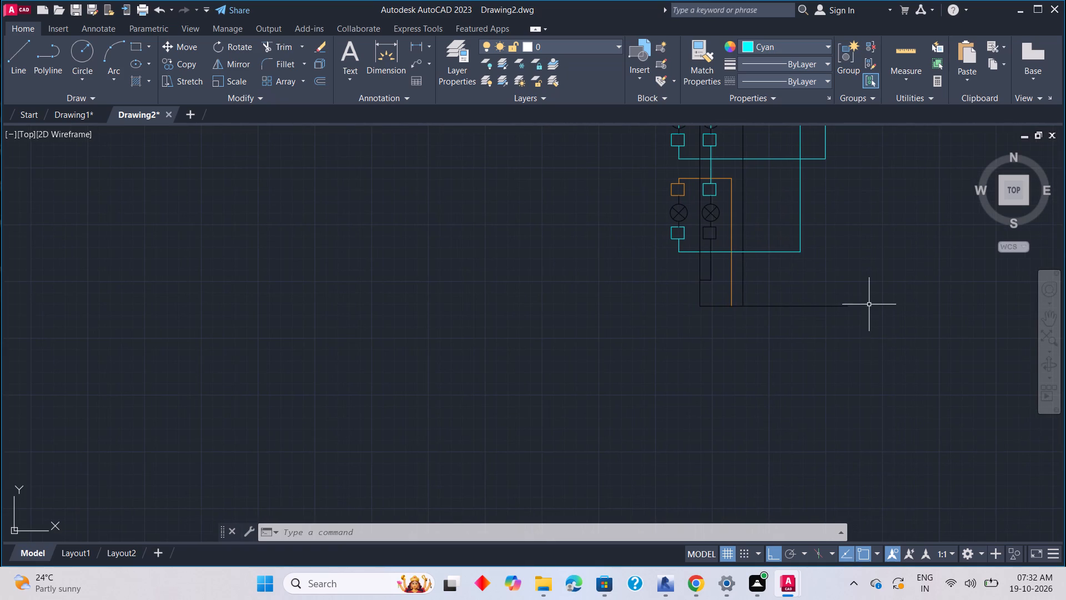
{"action": "left_click", "coordinate": [717, 234]}
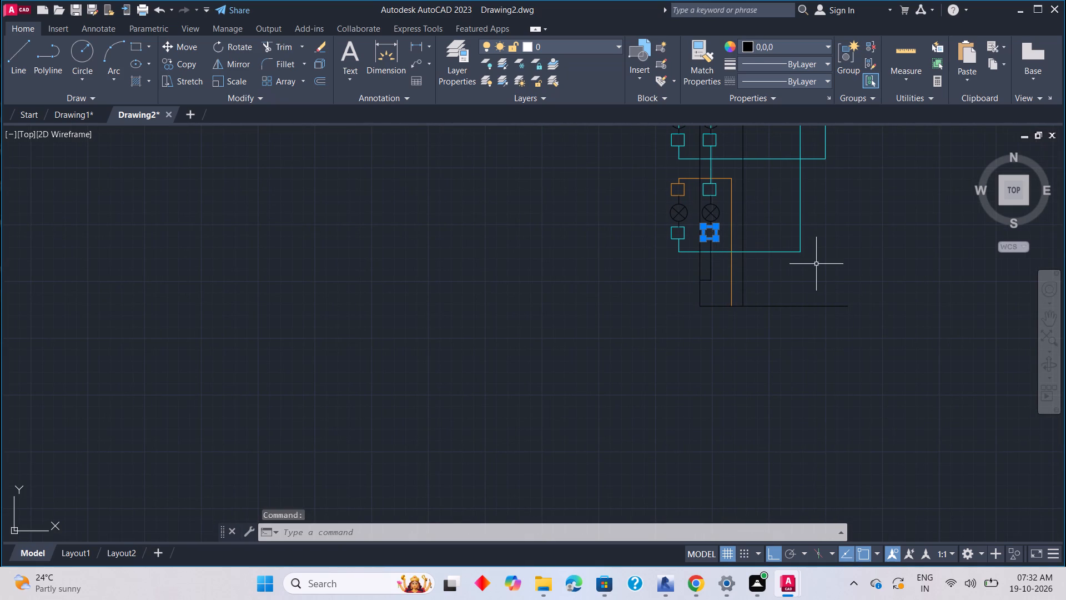
{"action": "right_click", "coordinate": [816, 264]}
{"action": "left_click", "coordinate": [857, 326]}
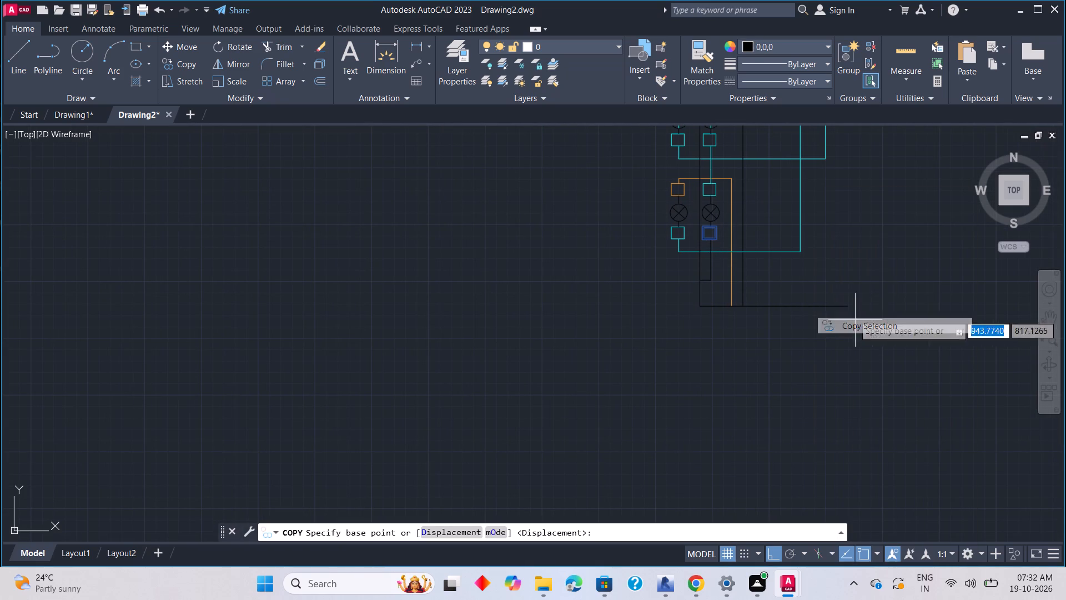
{"action": "scroll", "coordinate": [706, 234], "scroll_direction": "up", "scroll_amount": 2}
{"action": "left_click", "coordinate": [698, 232]}
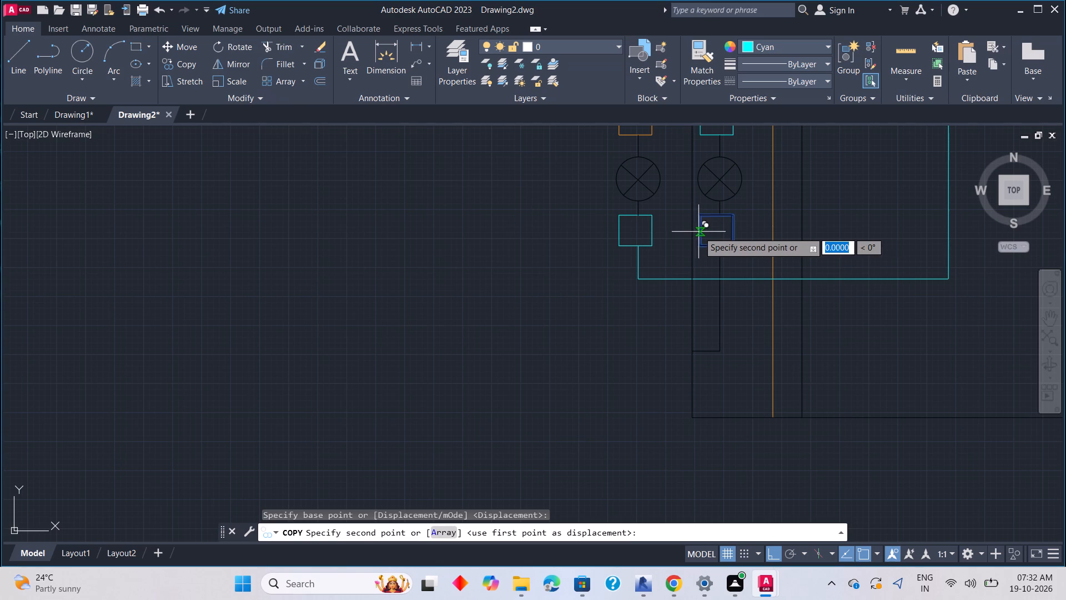
{"action": "left_click", "coordinate": [773, 549]}
{"action": "middle_click_drag", "start_coordinate": [865, 407], "coordinate": [601, 361]}
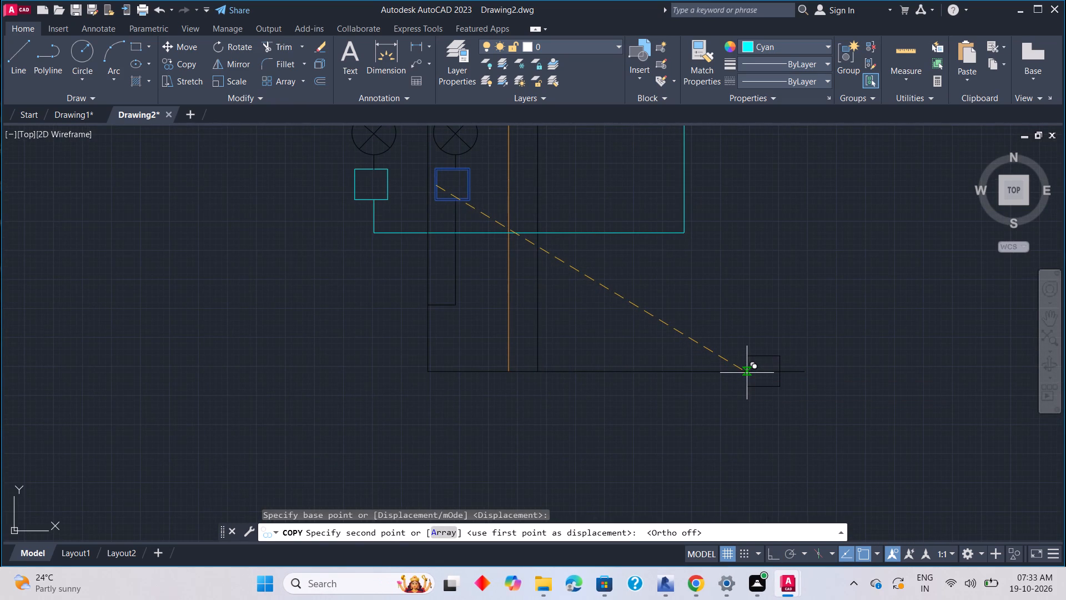
{"action": "left_click", "coordinate": [747, 373]}
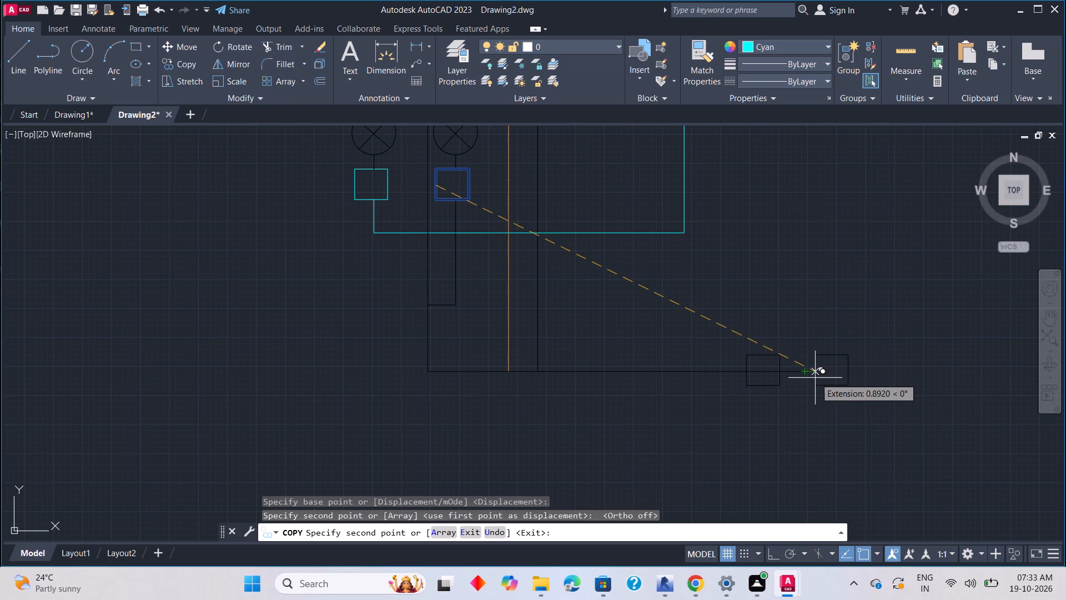
{"action": "left_click", "coordinate": [815, 378]}
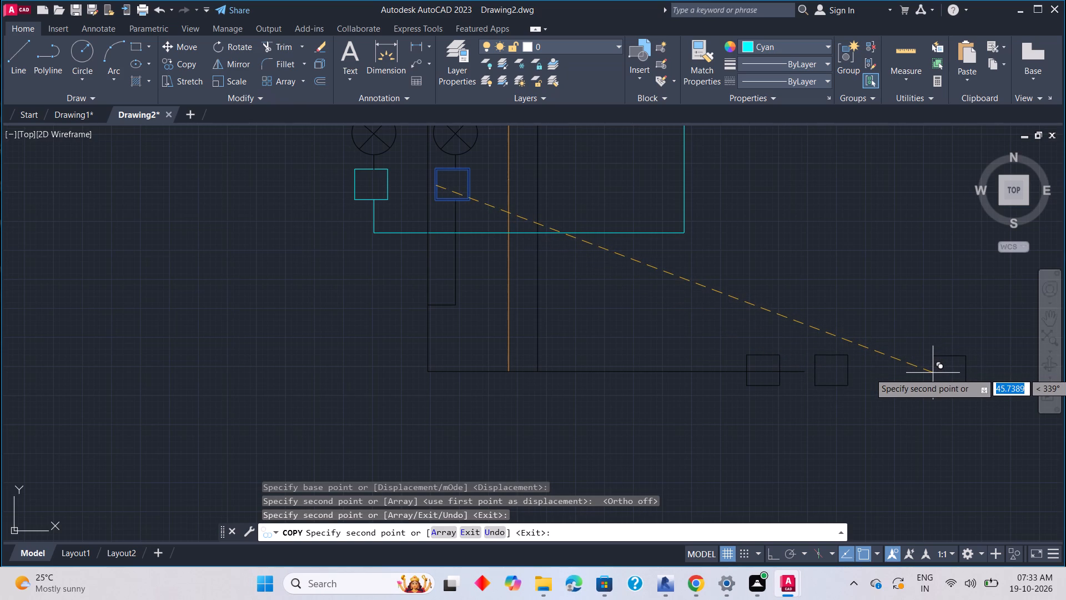
{"action": "key", "text": "ctrl+z"}
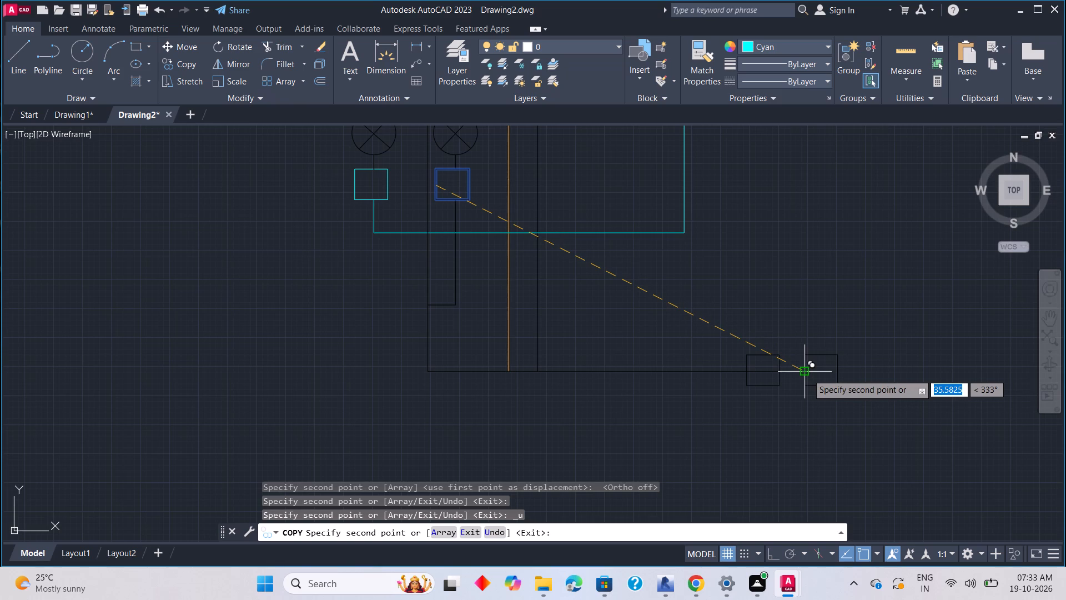
{"action": "left_click", "coordinate": [811, 374]}
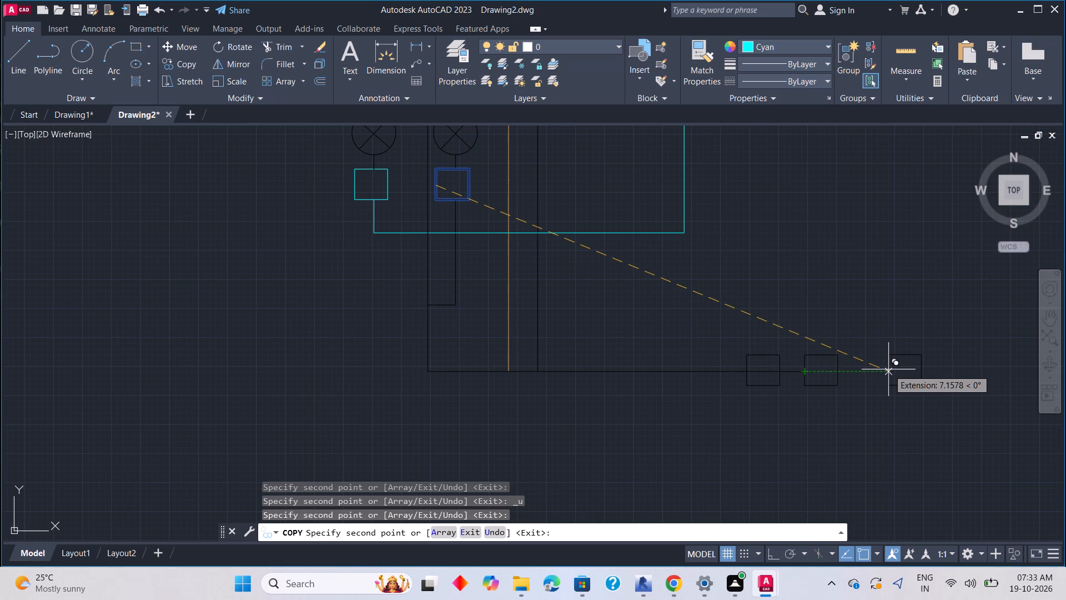
{"action": "key", "text": "Escape"}
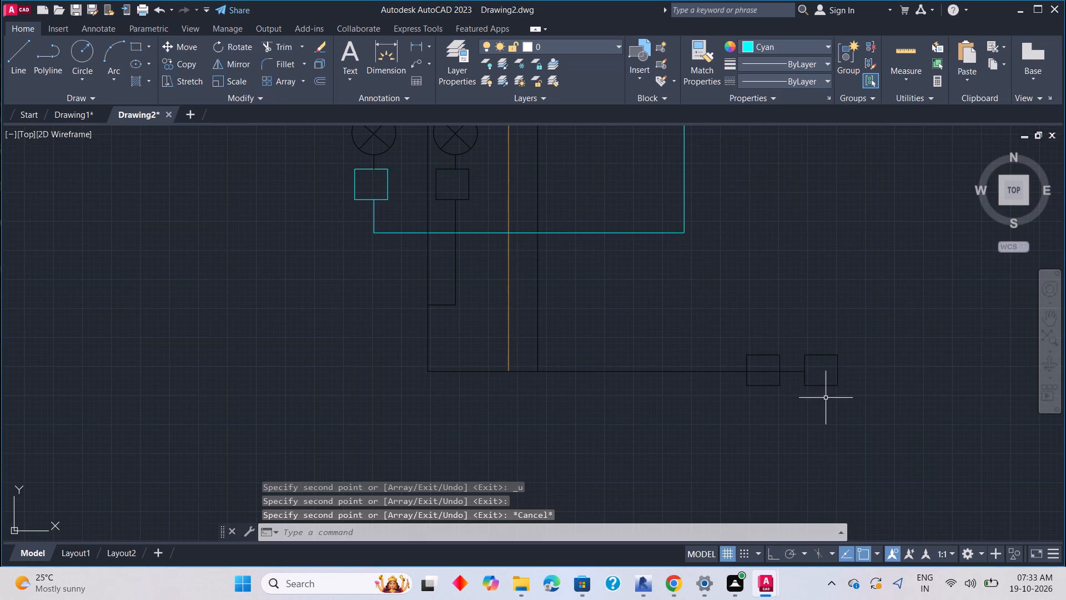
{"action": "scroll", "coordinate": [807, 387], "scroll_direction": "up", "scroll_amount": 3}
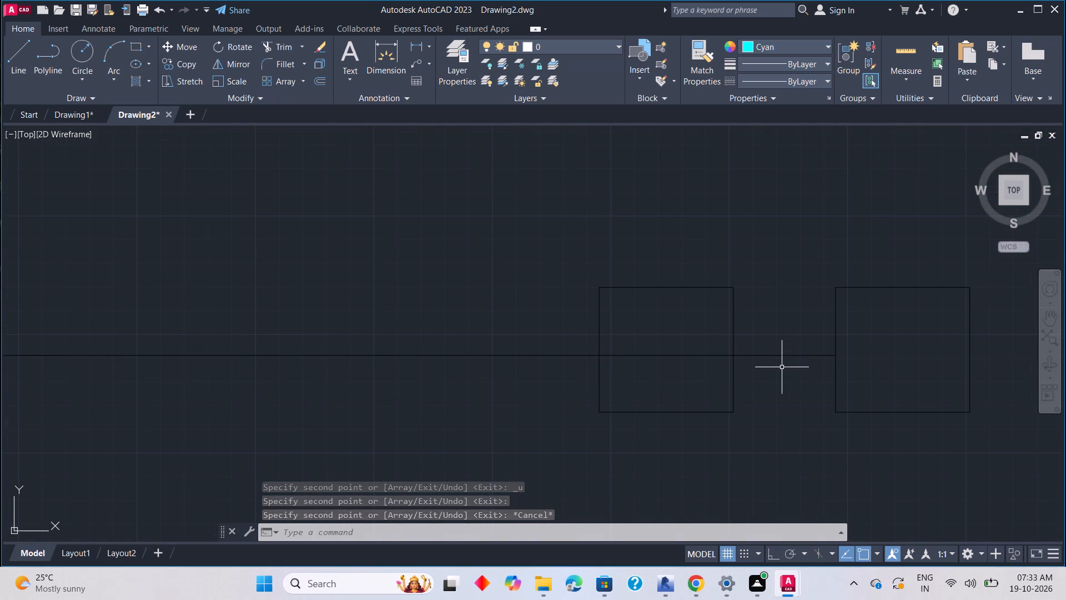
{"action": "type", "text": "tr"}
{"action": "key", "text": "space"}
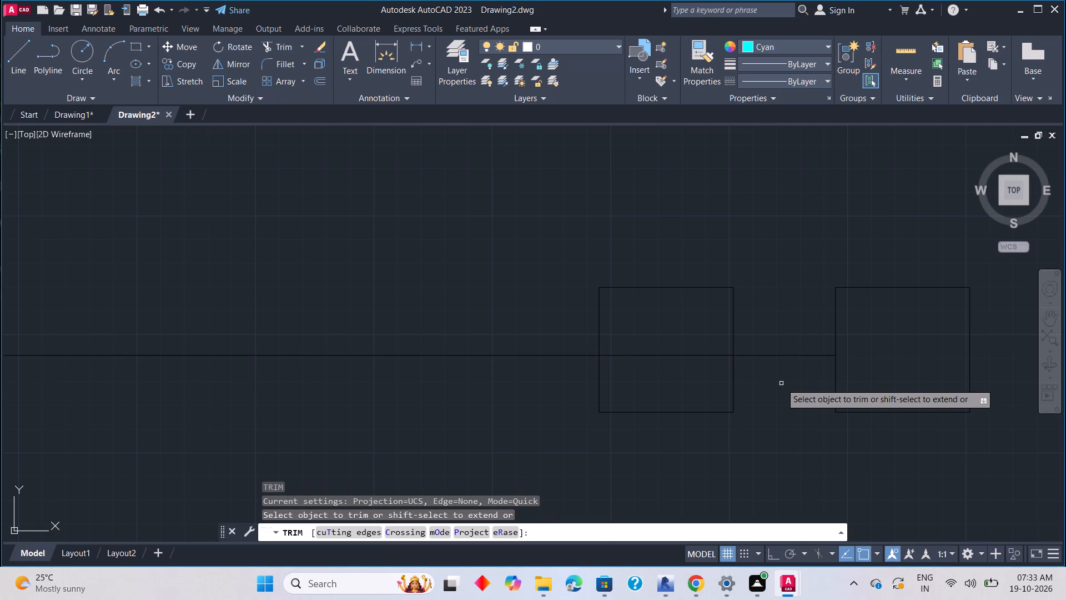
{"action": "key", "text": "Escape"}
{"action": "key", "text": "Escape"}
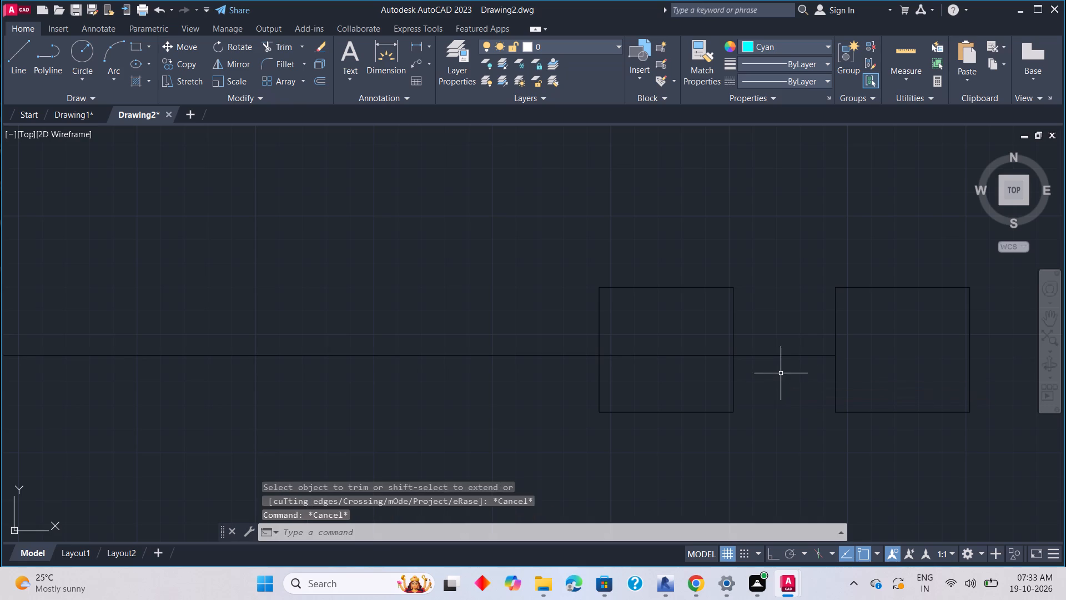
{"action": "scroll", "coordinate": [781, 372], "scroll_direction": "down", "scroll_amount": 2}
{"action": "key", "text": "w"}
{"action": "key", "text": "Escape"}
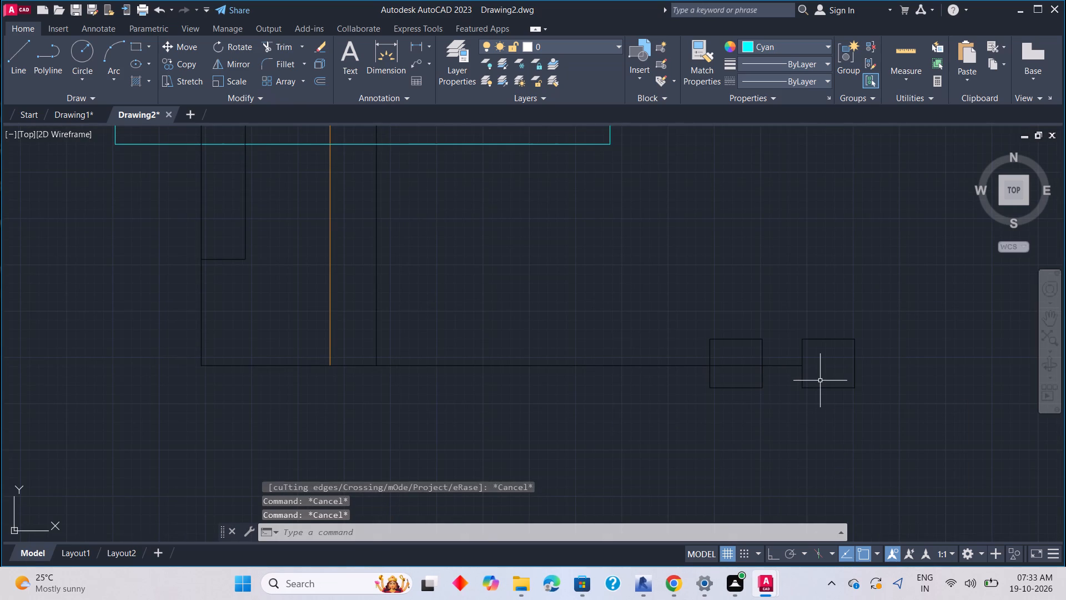
Extend the bottom black horizontal wire through the end terminal square to its far side.
{"action": "type", "text": "ex"}
{"action": "key", "text": "space"}
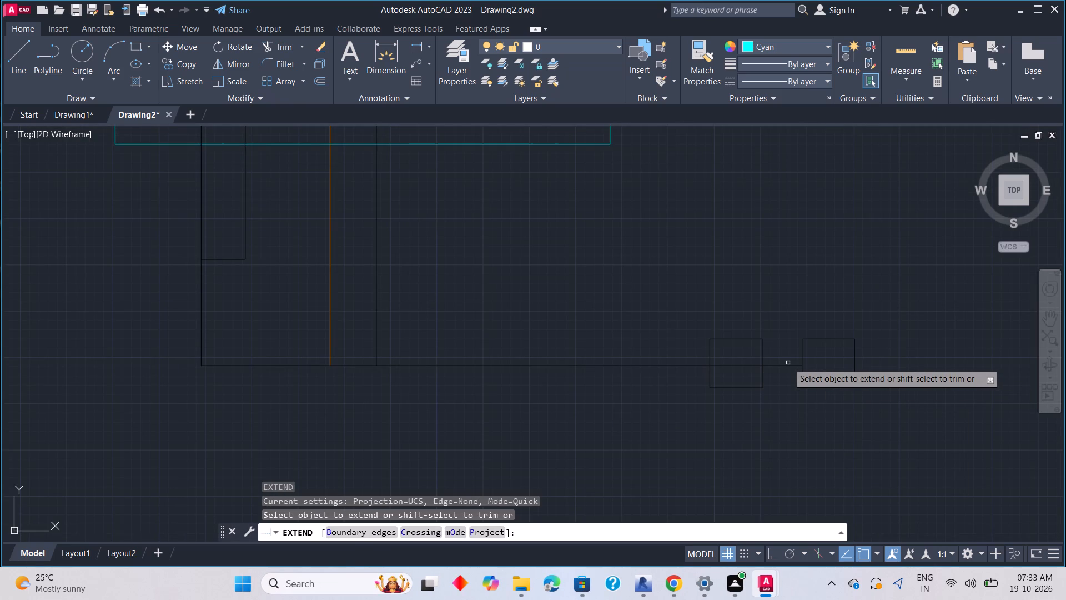
{"action": "left_click", "coordinate": [788, 366]}
{"action": "key", "text": "Escape"}
{"action": "scroll", "coordinate": [876, 367], "scroll_direction": "down", "scroll_amount": 1}
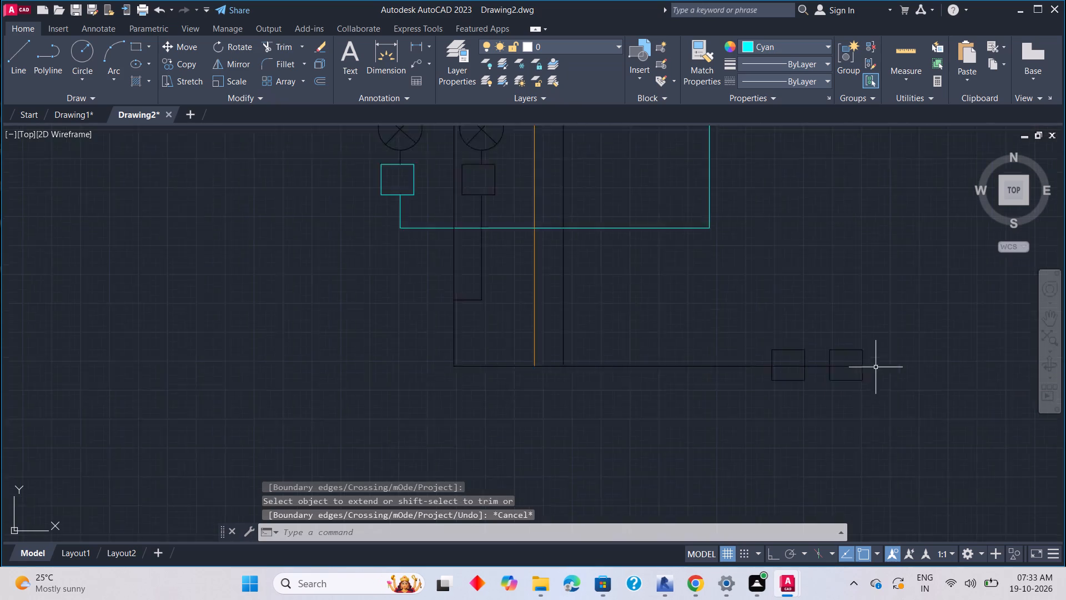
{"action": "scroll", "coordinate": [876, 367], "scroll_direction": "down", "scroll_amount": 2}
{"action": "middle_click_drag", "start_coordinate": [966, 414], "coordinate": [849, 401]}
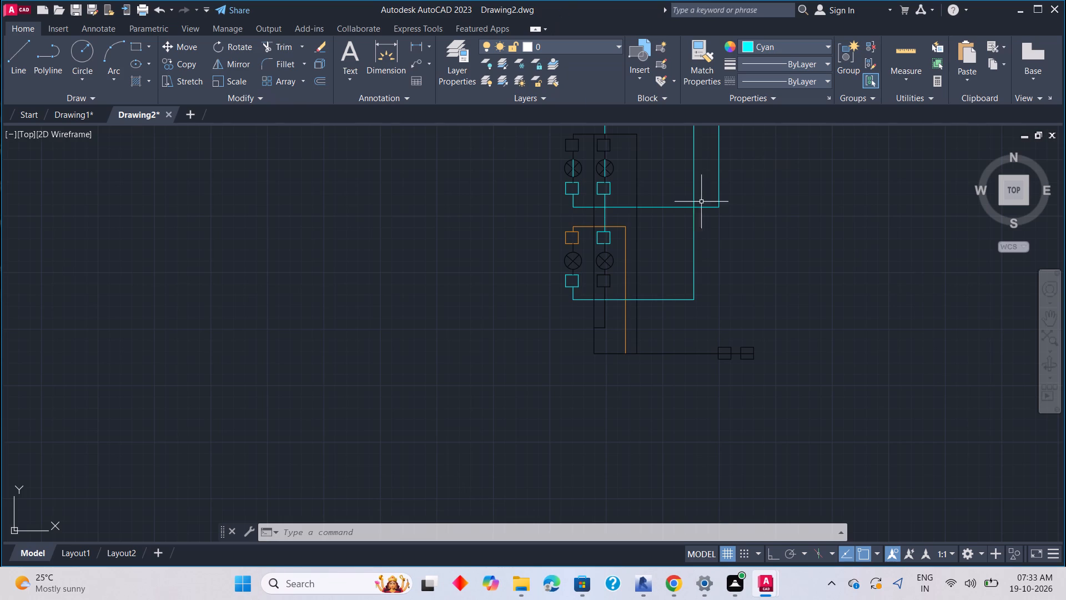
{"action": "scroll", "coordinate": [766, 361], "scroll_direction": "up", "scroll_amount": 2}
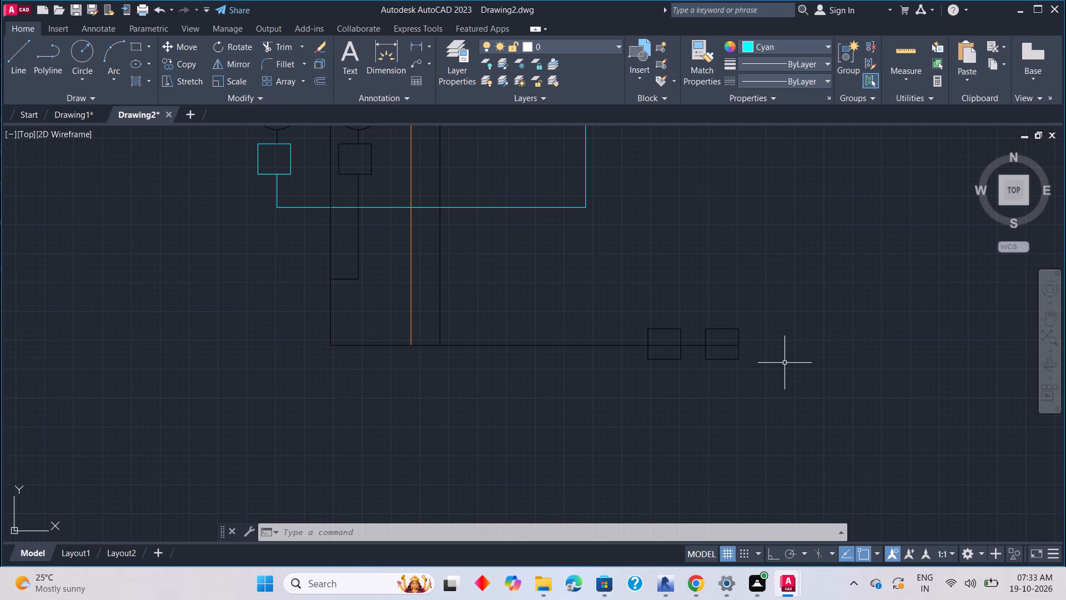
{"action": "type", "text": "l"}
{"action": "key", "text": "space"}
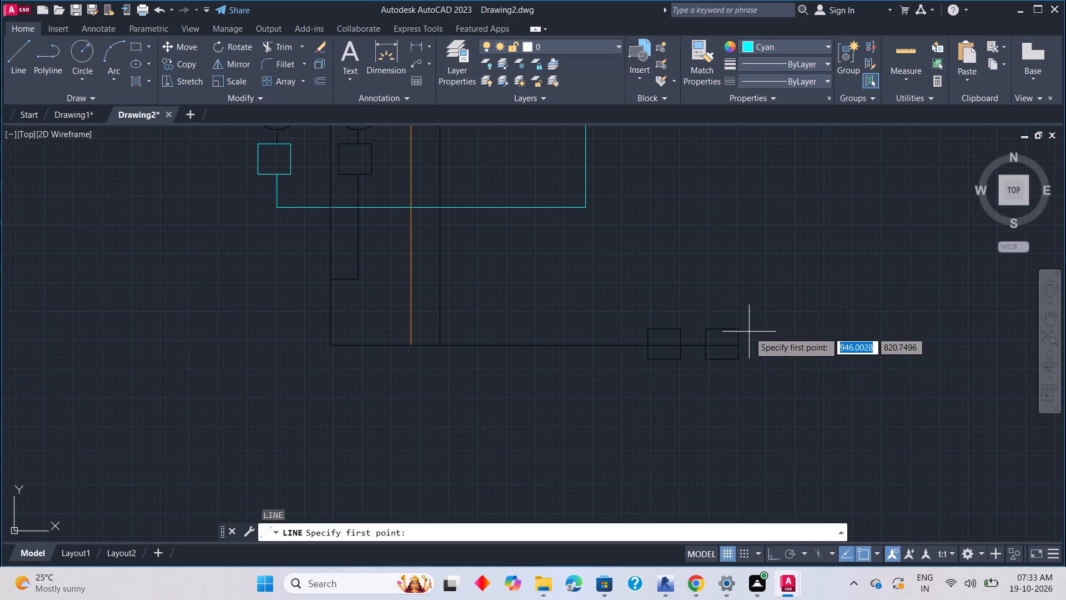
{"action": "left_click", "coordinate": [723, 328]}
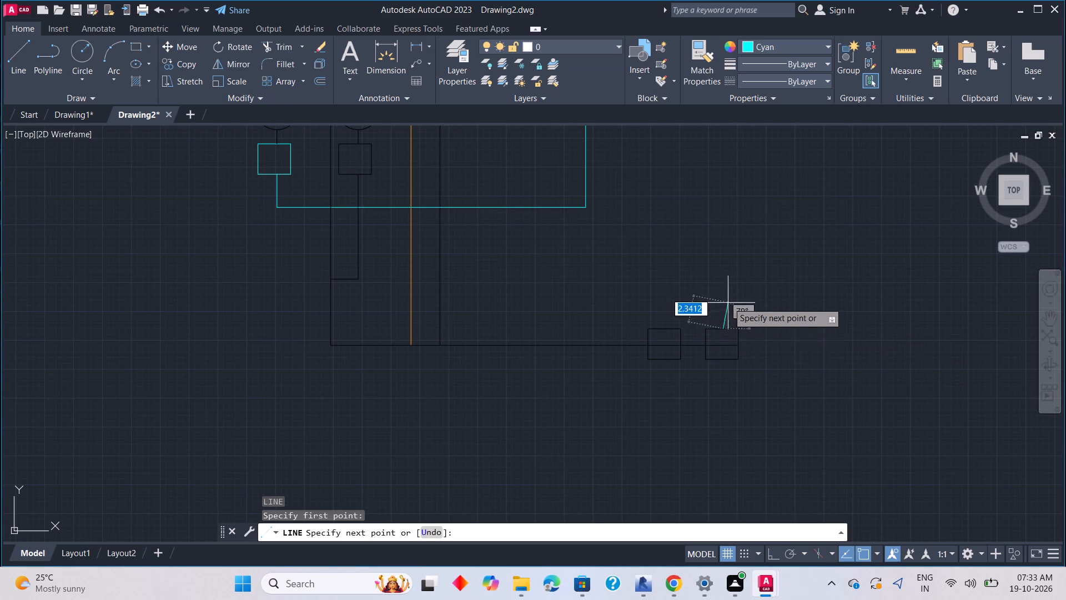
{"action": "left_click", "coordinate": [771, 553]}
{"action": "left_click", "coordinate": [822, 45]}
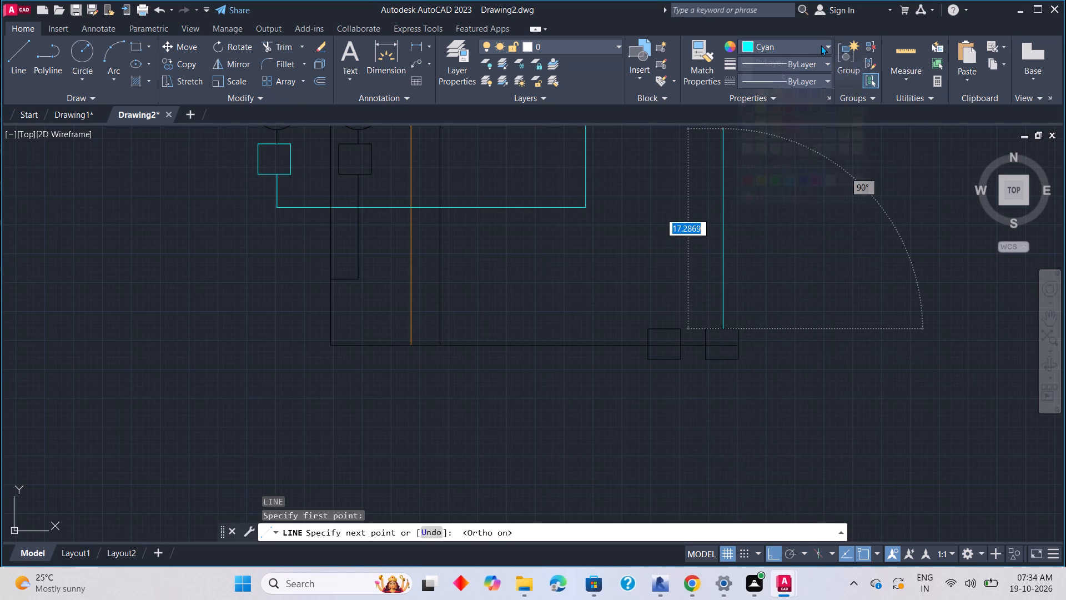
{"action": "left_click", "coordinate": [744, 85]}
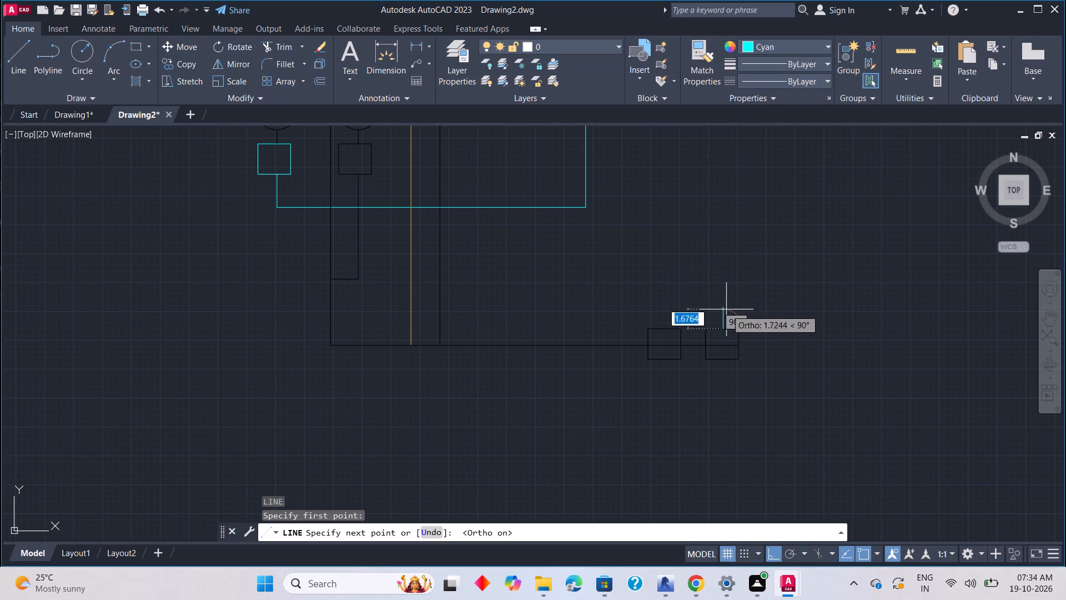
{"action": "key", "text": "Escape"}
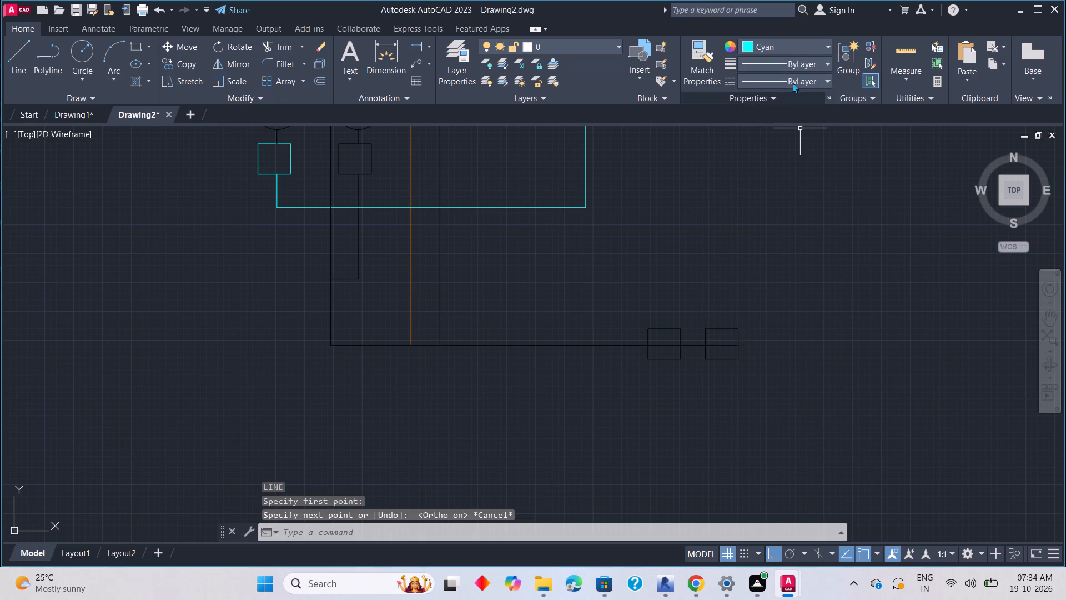
Draw a black (0,0,0) line up about 1.48 from the end terminal square's top edge and about 1.95 across towards the neighbouring square.
{"action": "left_click", "coordinate": [793, 44]}
{"action": "left_click", "coordinate": [746, 96]}
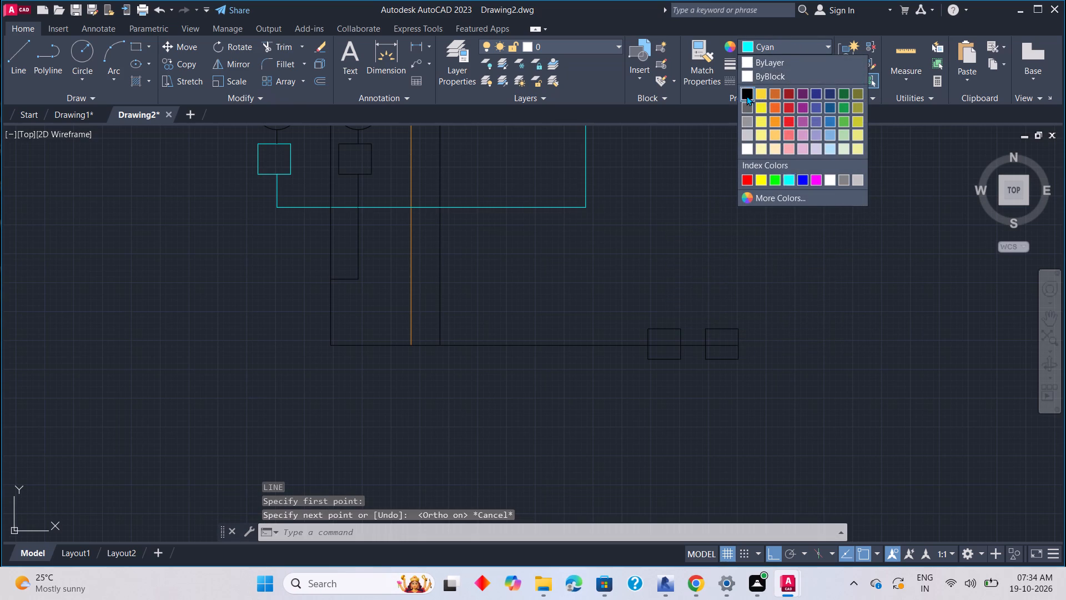
{"action": "key", "text": "space"}
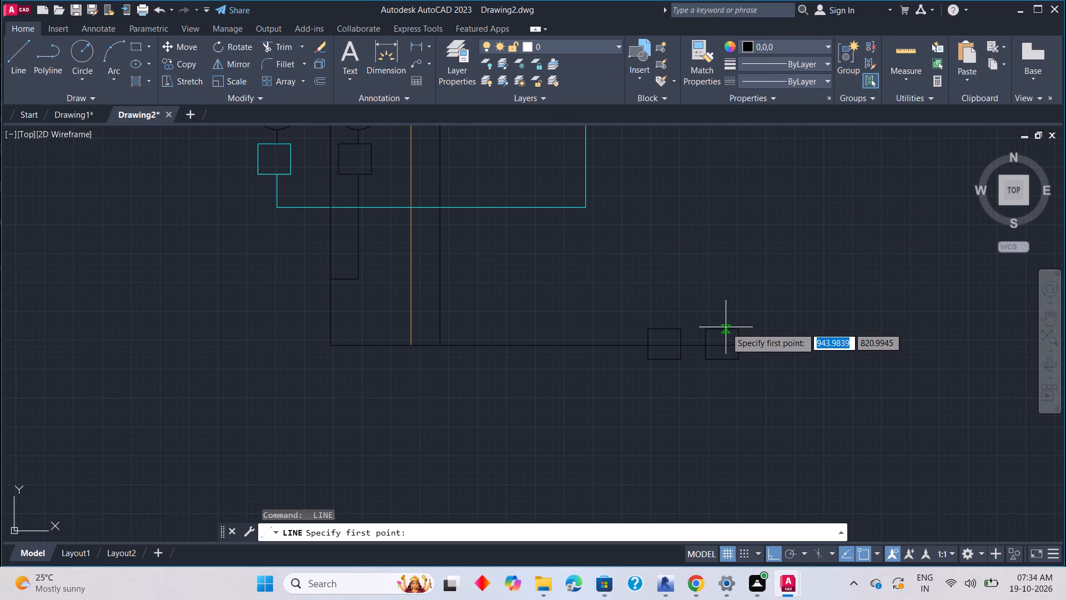
{"action": "left_click", "coordinate": [721, 328]}
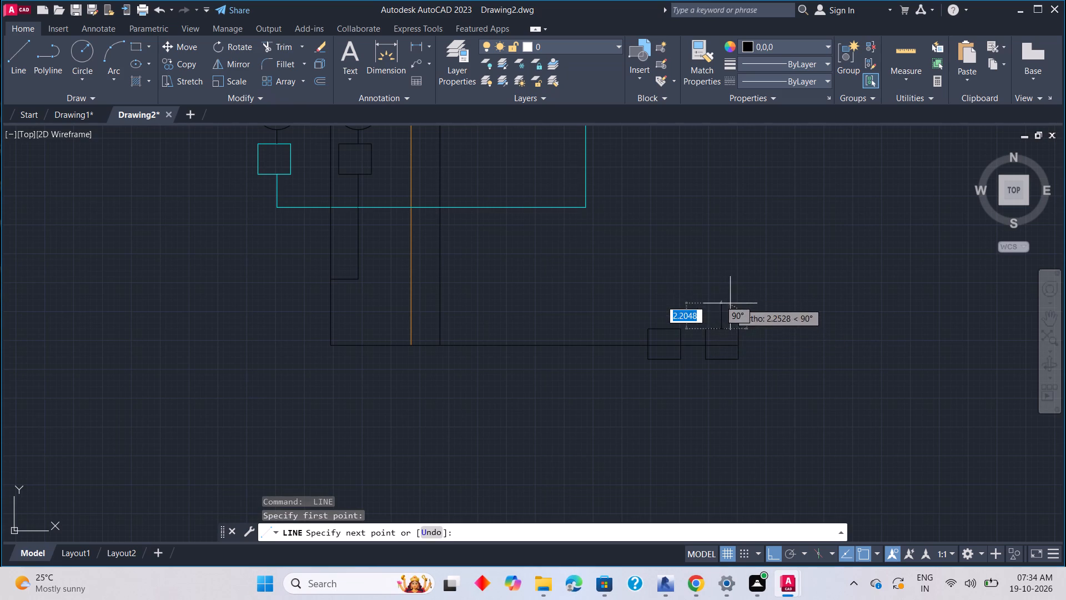
{"action": "scroll", "coordinate": [725, 317], "scroll_direction": "up", "scroll_amount": 2}
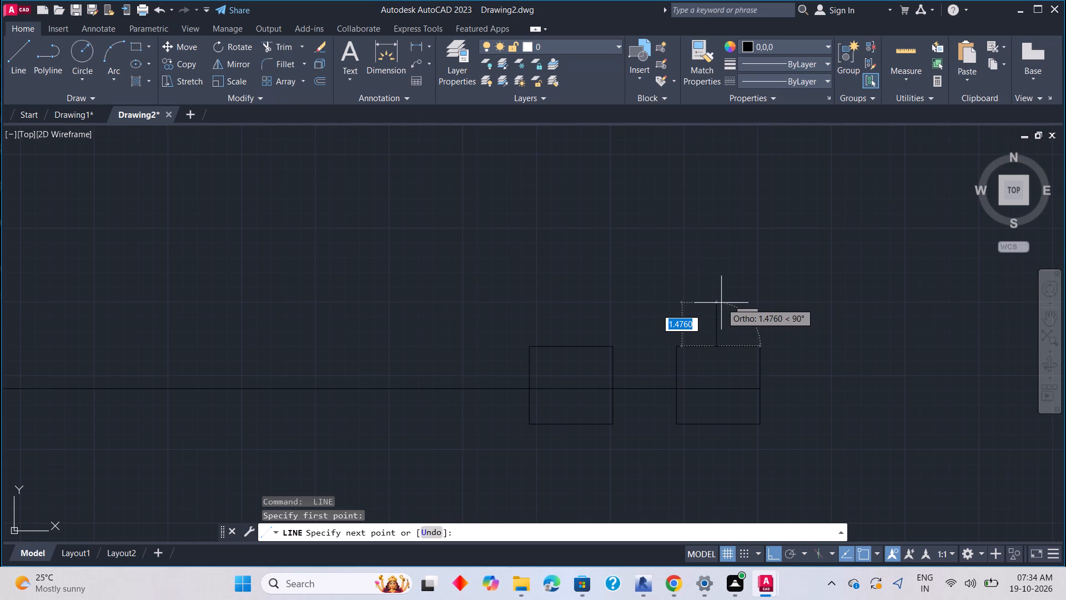
{"action": "left_click", "coordinate": [721, 303]}
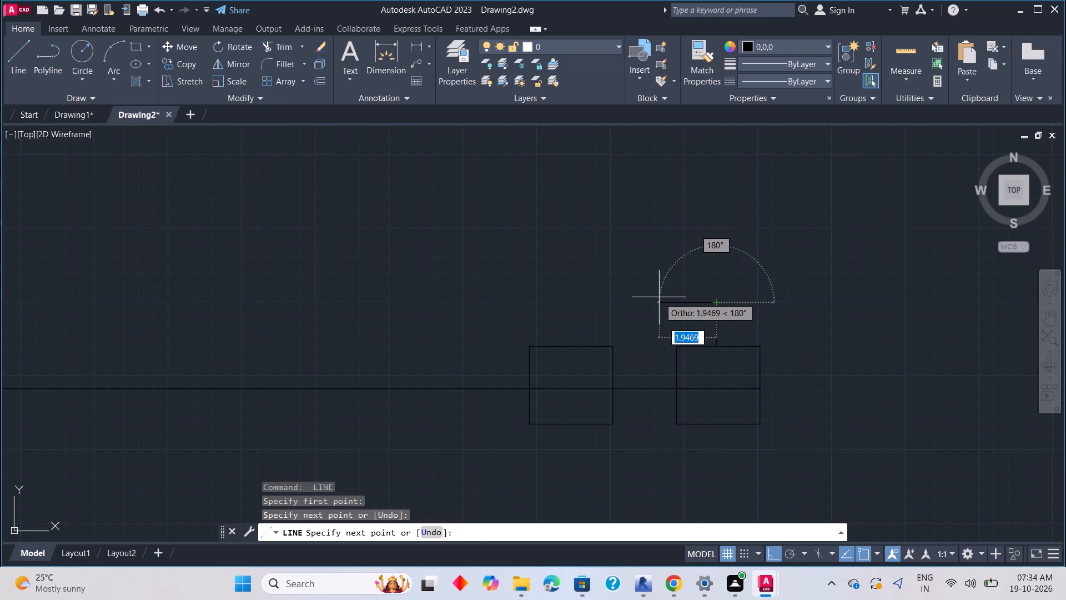
{"action": "left_click", "coordinate": [659, 297]}
{"action": "key", "text": "Escape"}
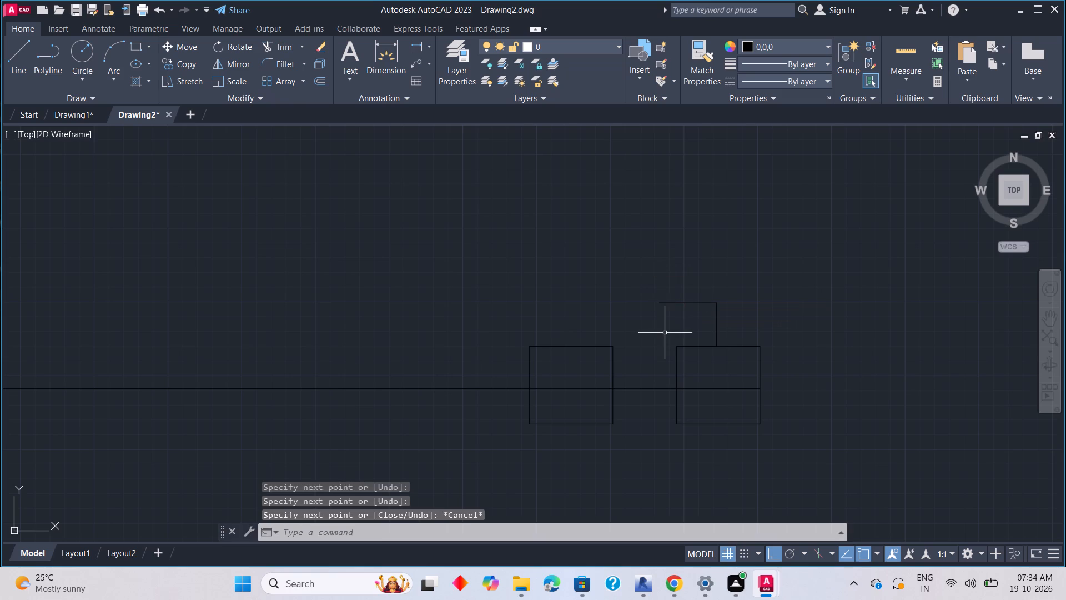
Draw the facing line from the neighbouring terminal square's top edge, up to the same height and about 2.31 across, leaving a small gap.
{"action": "type", "text": "l"}
{"action": "key", "text": "space"}
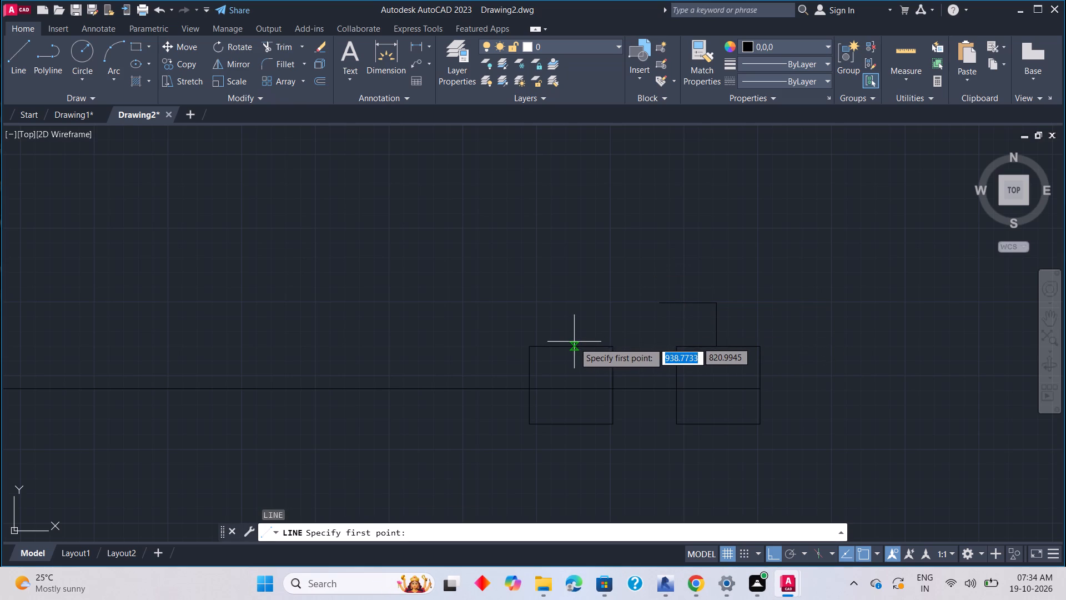
{"action": "left_click", "coordinate": [574, 343]}
{"action": "left_click", "coordinate": [575, 303]}
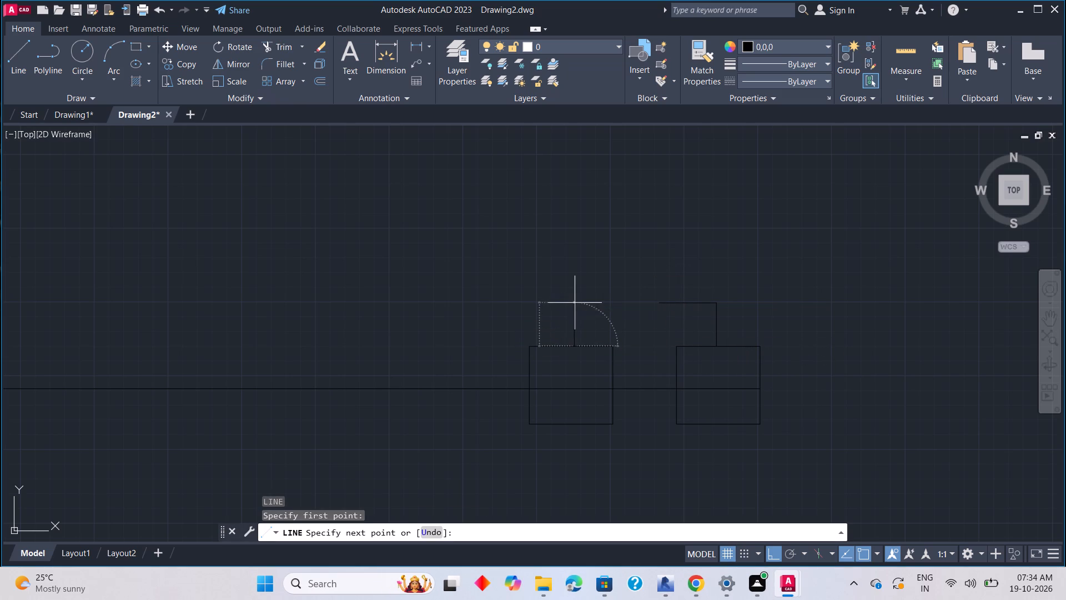
{"action": "left_click", "coordinate": [642, 305]}
{"action": "key", "text": "grave"}
{"action": "key", "text": "Escape"}
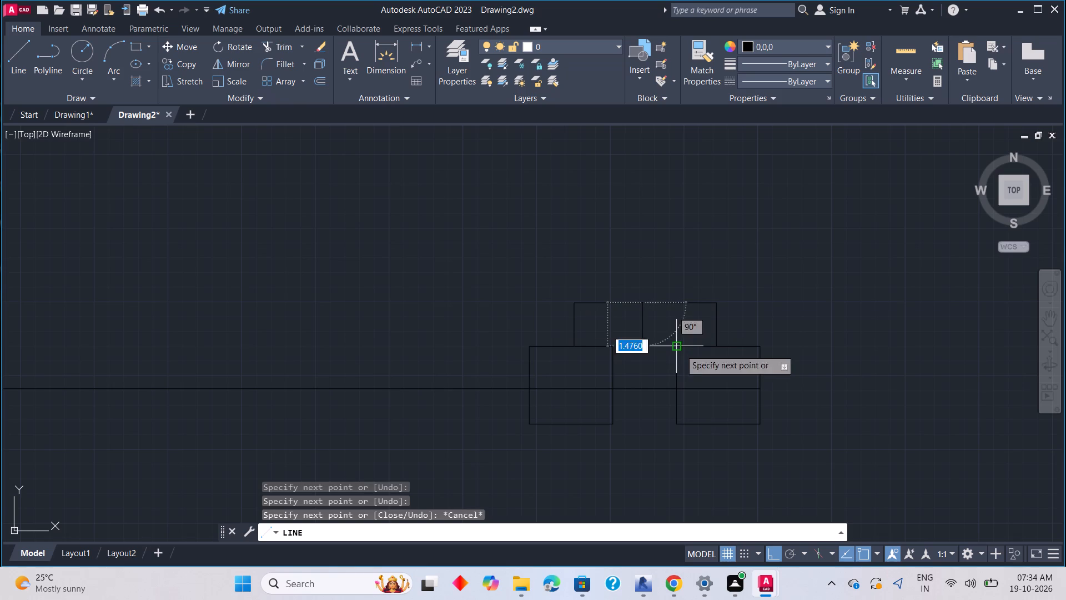
{"action": "key", "text": "Escape"}
Turn ortho mode off.
{"action": "scroll", "coordinate": [680, 349], "scroll_direction": "down", "scroll_amount": 3}
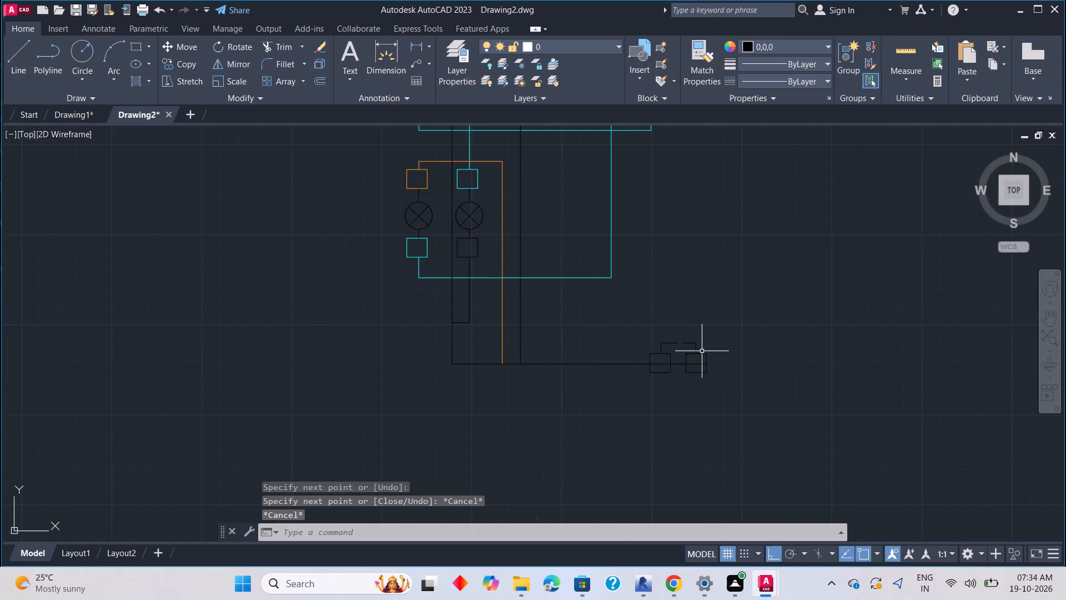
{"action": "scroll", "coordinate": [661, 338], "scroll_direction": "up", "scroll_amount": 3}
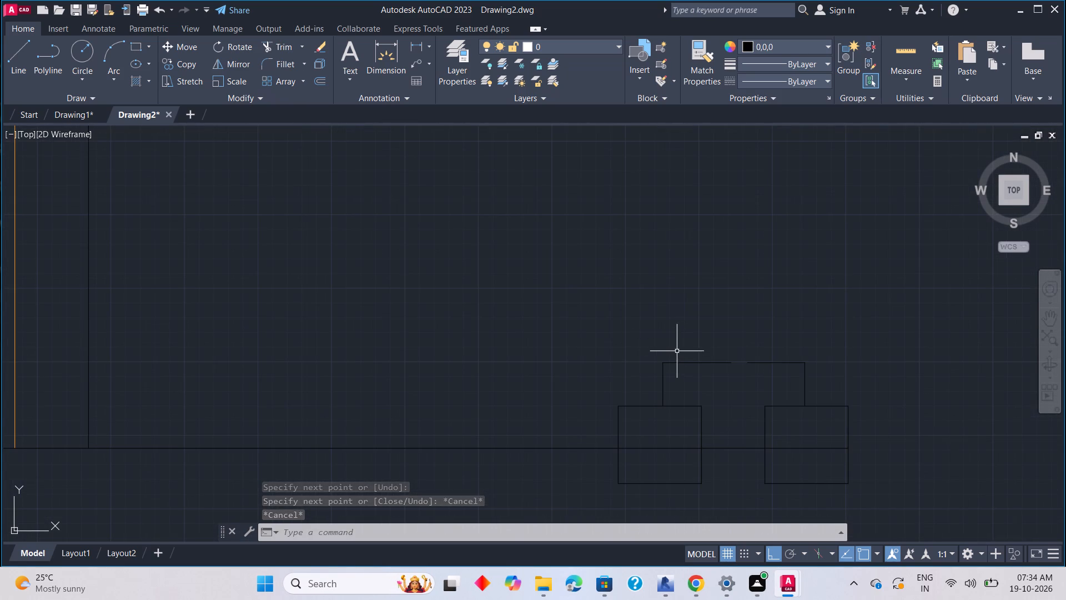
{"action": "middle_click_drag", "start_coordinate": [679, 347], "coordinate": [692, 309]}
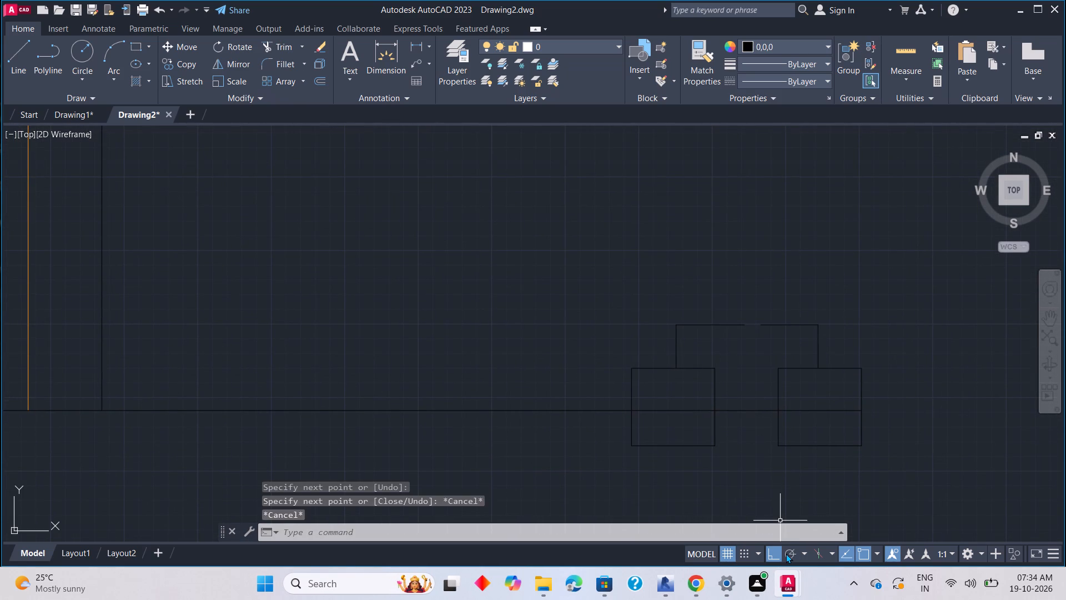
{"action": "left_click", "coordinate": [772, 553]}
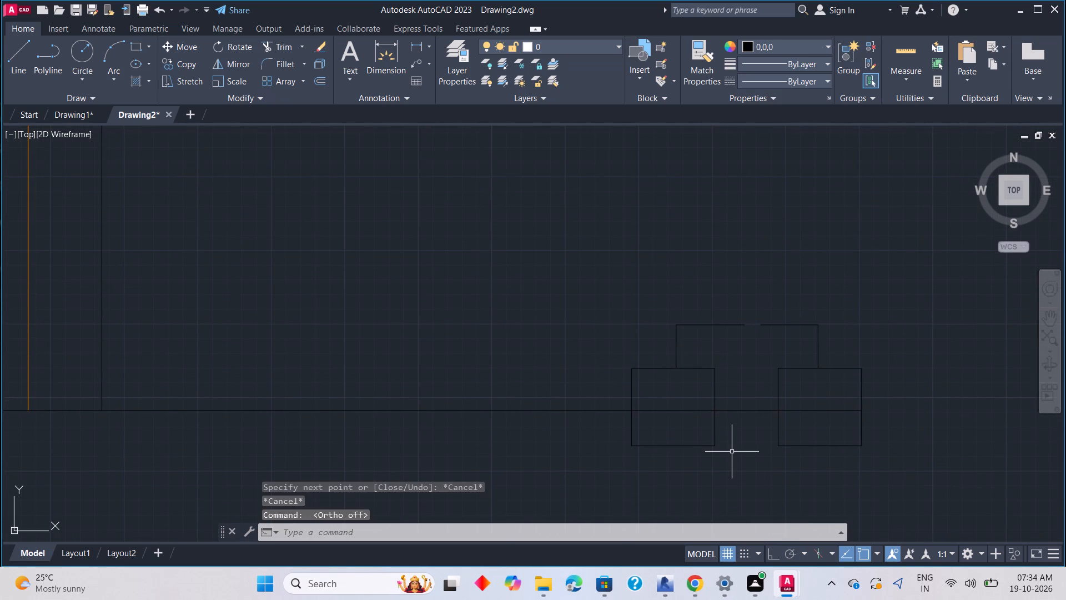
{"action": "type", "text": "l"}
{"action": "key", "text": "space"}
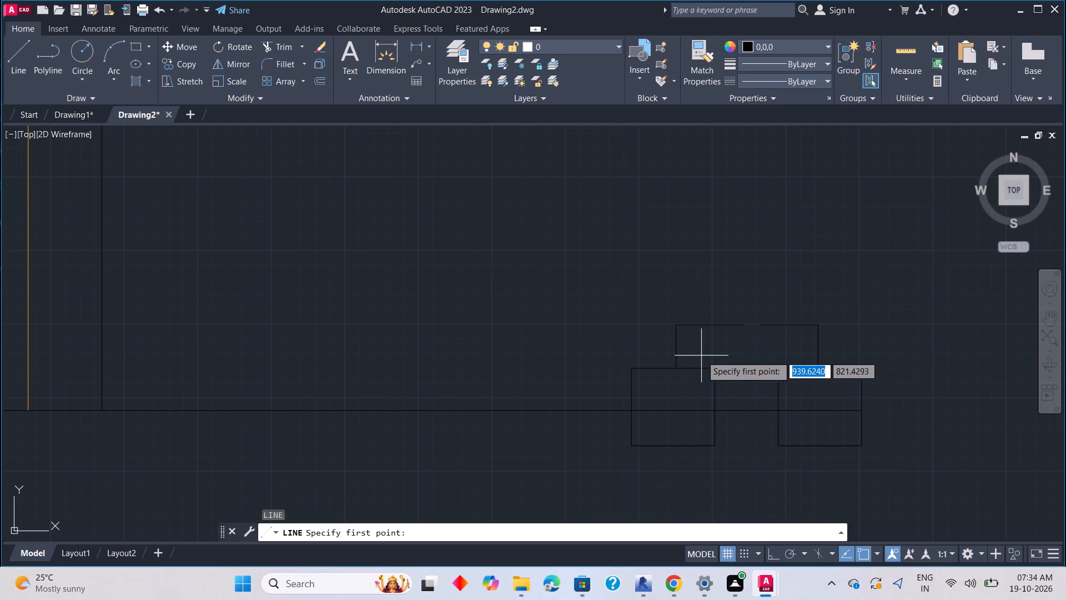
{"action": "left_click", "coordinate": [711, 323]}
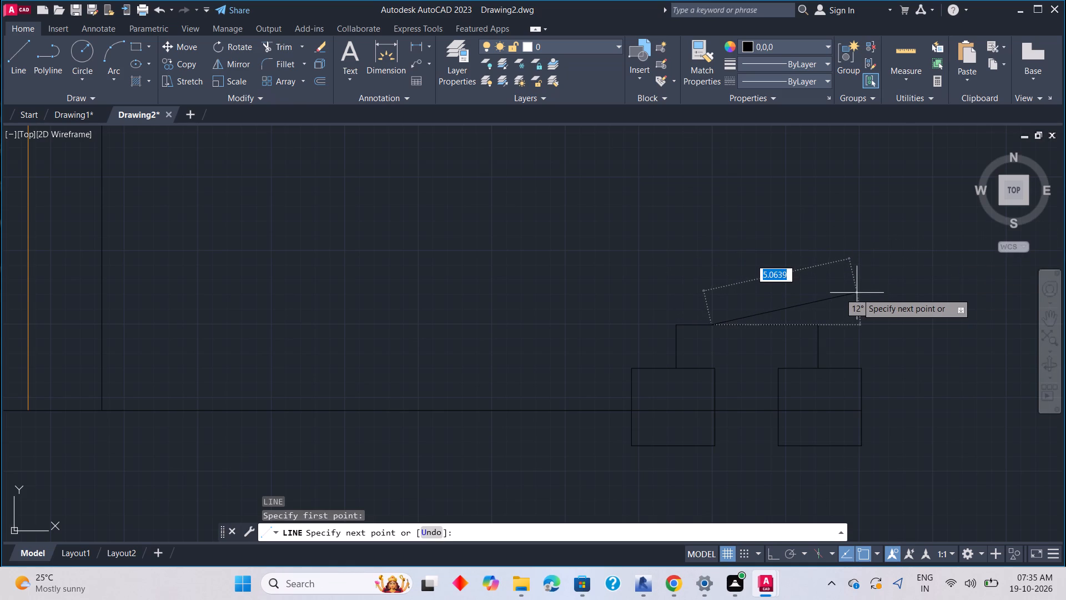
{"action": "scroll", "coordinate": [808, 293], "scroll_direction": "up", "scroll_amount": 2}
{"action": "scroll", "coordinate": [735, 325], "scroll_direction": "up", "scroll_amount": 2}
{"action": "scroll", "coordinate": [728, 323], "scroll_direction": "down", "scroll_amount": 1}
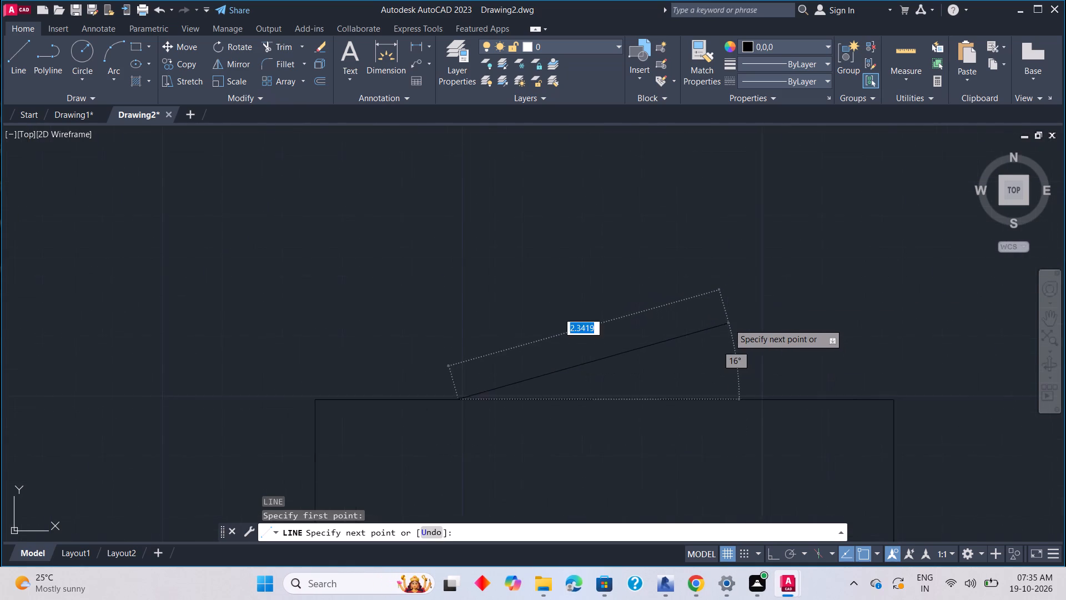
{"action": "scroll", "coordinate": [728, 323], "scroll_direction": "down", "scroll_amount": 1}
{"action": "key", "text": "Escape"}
Draw a slanted switch-lever line up from the inner bracket's horizontal wire to above the gap, ending in a short vertical stub.
{"action": "key", "text": "l"}
{"action": "key", "text": "space"}
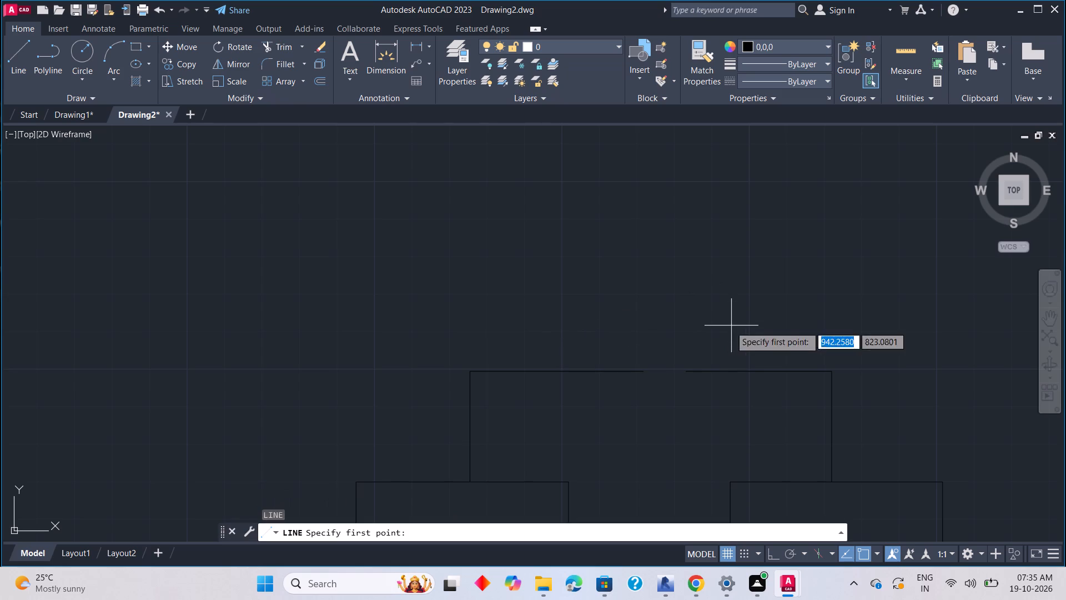
{"action": "left_click", "coordinate": [569, 368]}
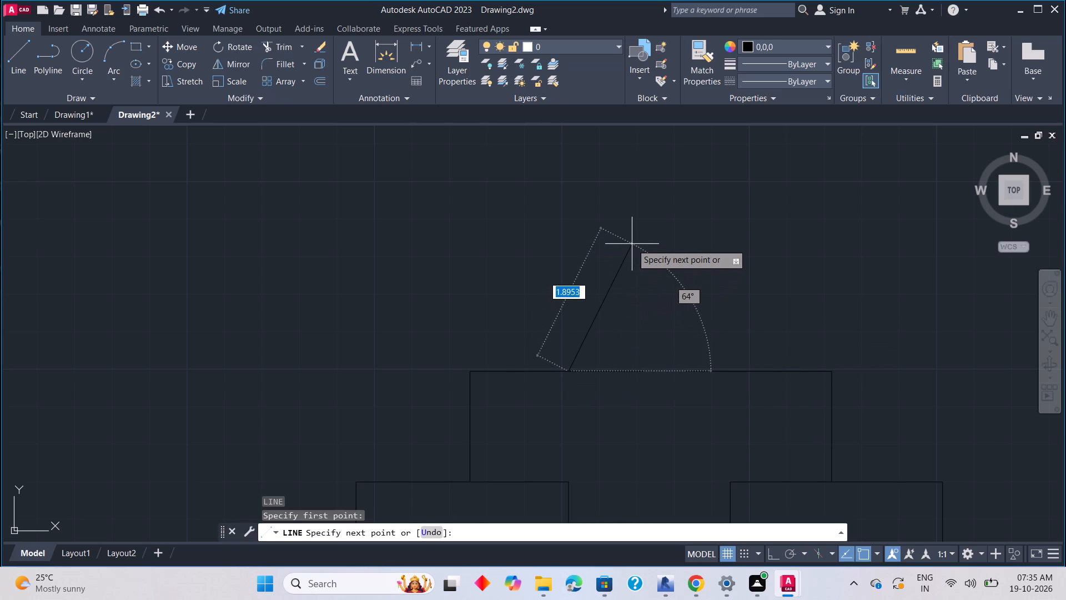
{"action": "scroll", "coordinate": [636, 225], "scroll_direction": "down", "scroll_amount": 5}
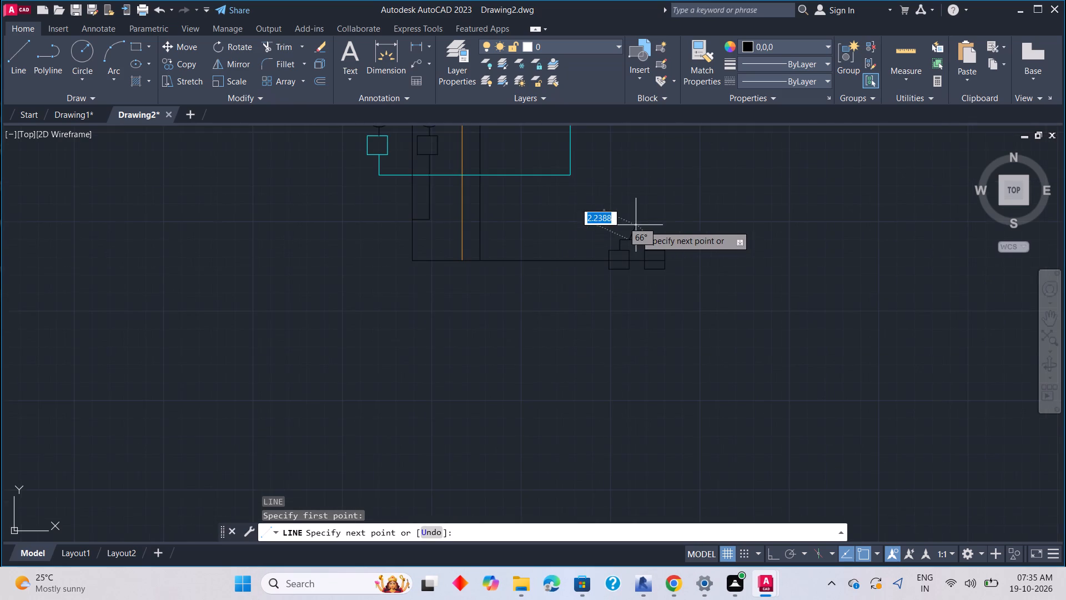
{"action": "middle_click_drag", "start_coordinate": [636, 225], "coordinate": [659, 274]}
{"action": "scroll", "coordinate": [659, 274], "scroll_direction": "up", "scroll_amount": 3}
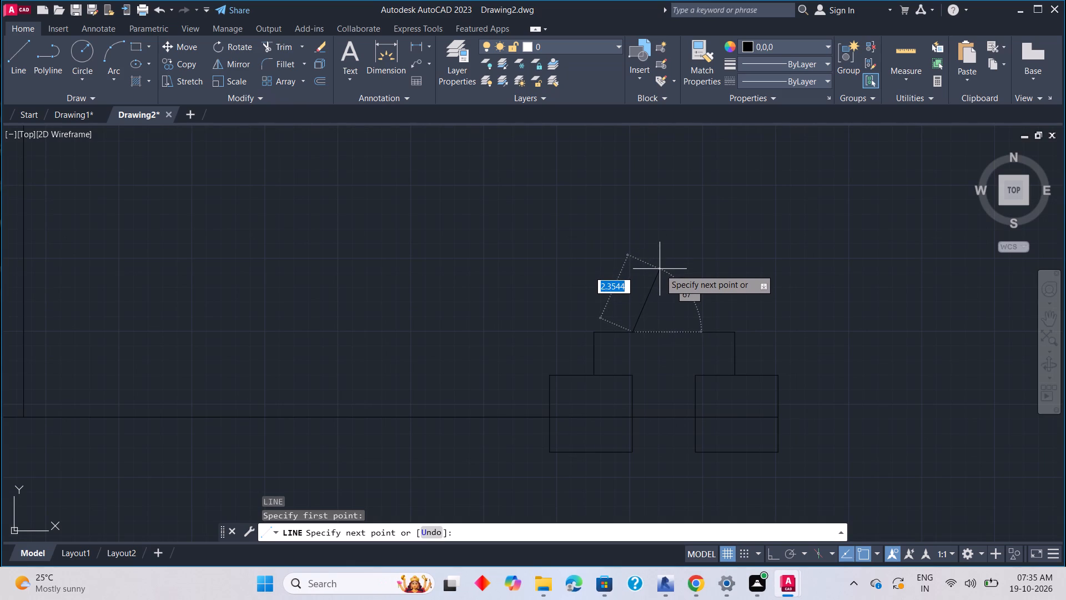
{"action": "left_click", "coordinate": [664, 267]}
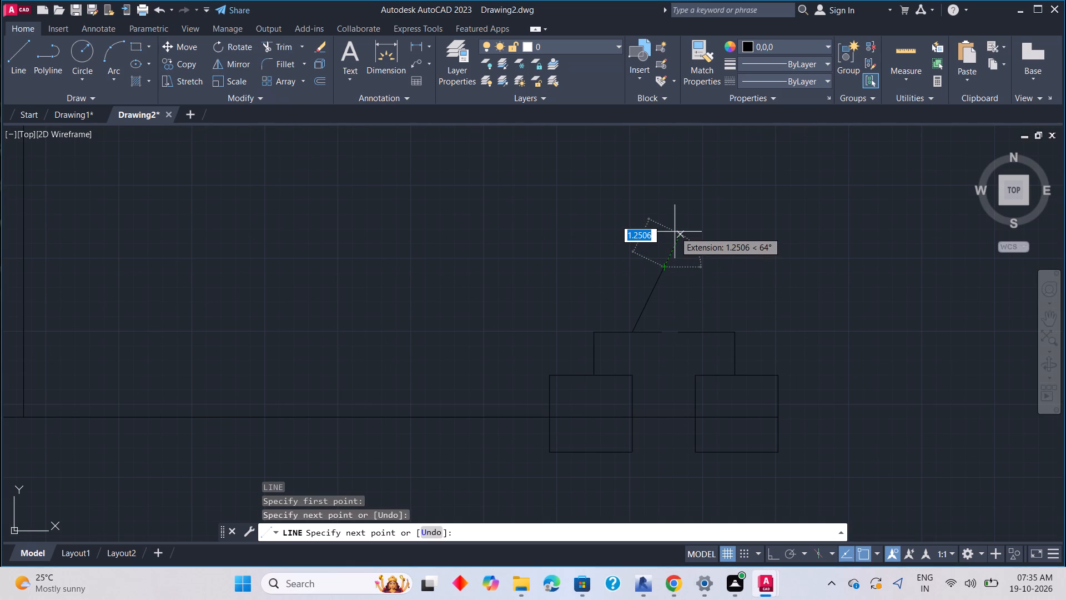
{"action": "key", "text": "ctrl+z"}
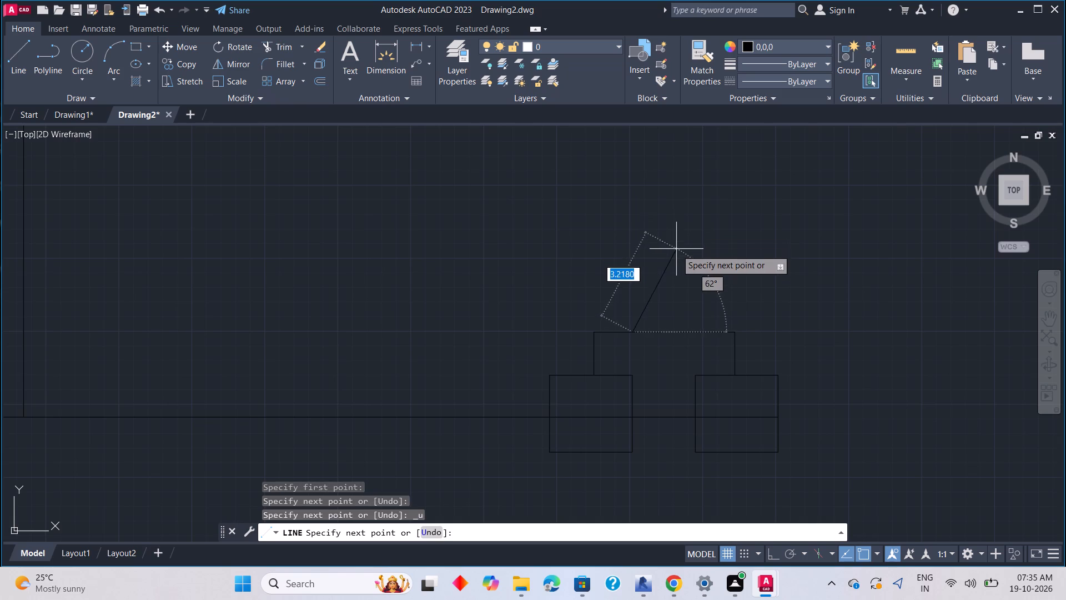
{"action": "left_click", "coordinate": [675, 262]}
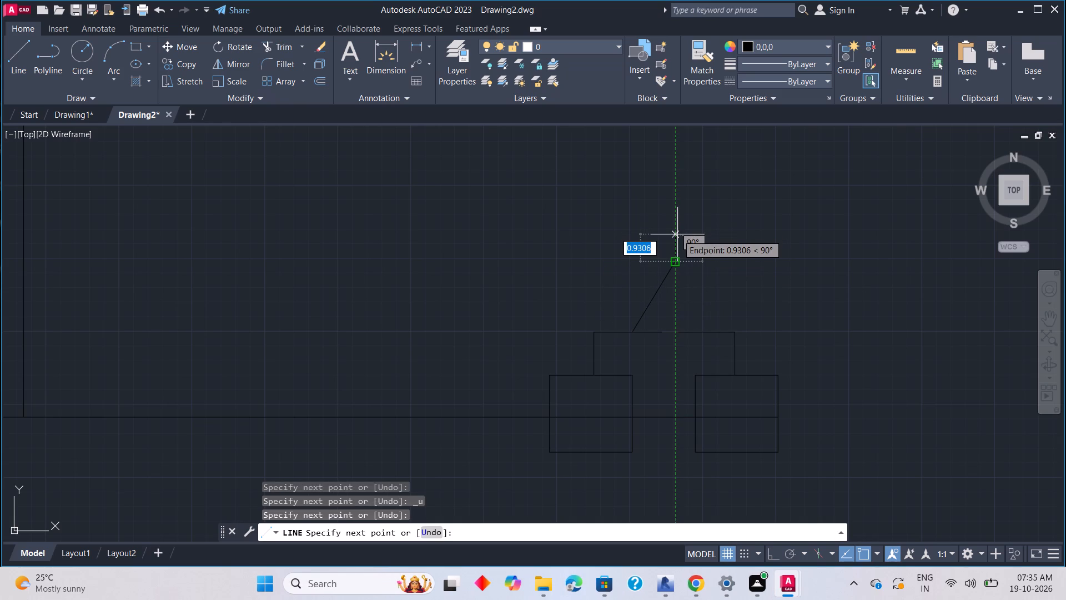
{"action": "left_click", "coordinate": [677, 228]}
{"action": "key", "text": "Escape"}
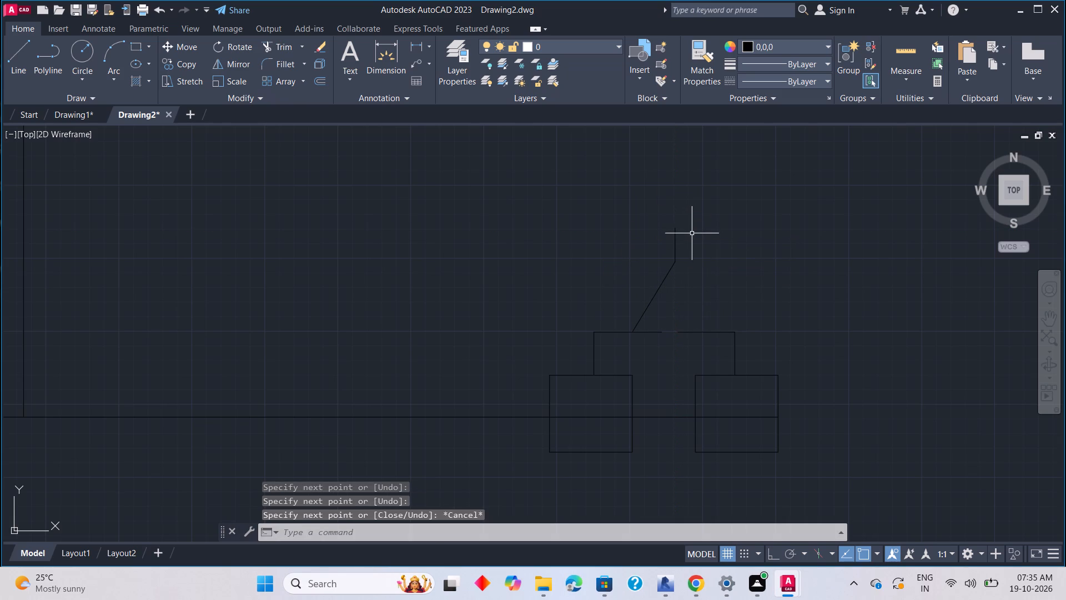
Copy the inner terminal square onto the top end of the switch lever's vertical stub, using its bottom edge midpoint as base.
{"action": "scroll", "coordinate": [693, 233], "scroll_direction": "down", "scroll_amount": 2}
{"action": "middle_click_drag", "start_coordinate": [695, 233], "coordinate": [696, 249]}
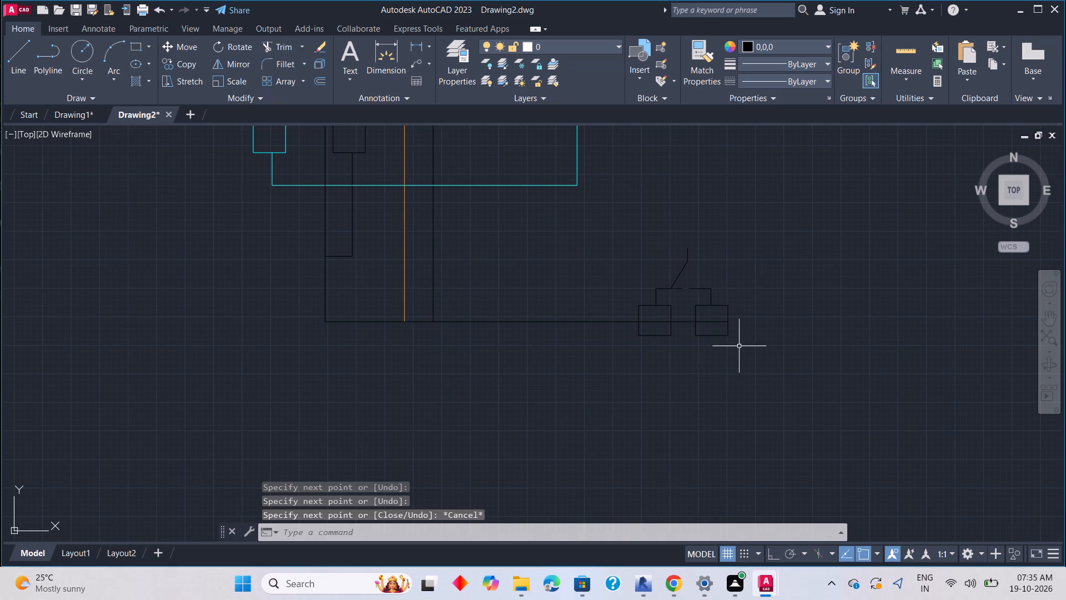
{"action": "left_click", "coordinate": [671, 329]}
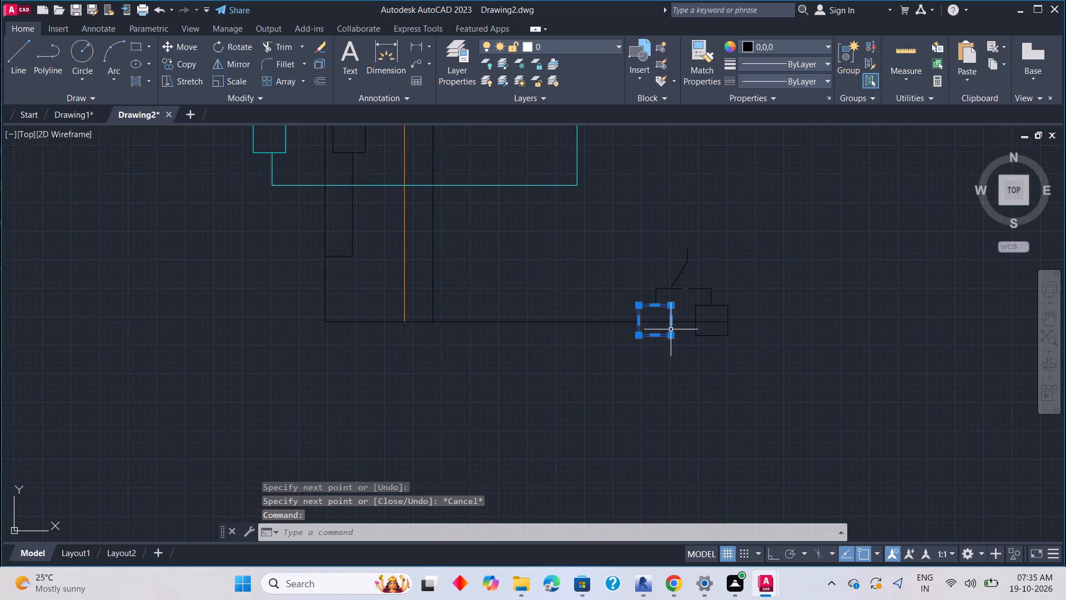
{"action": "right_click", "coordinate": [707, 331]}
{"action": "left_click", "coordinate": [722, 321]}
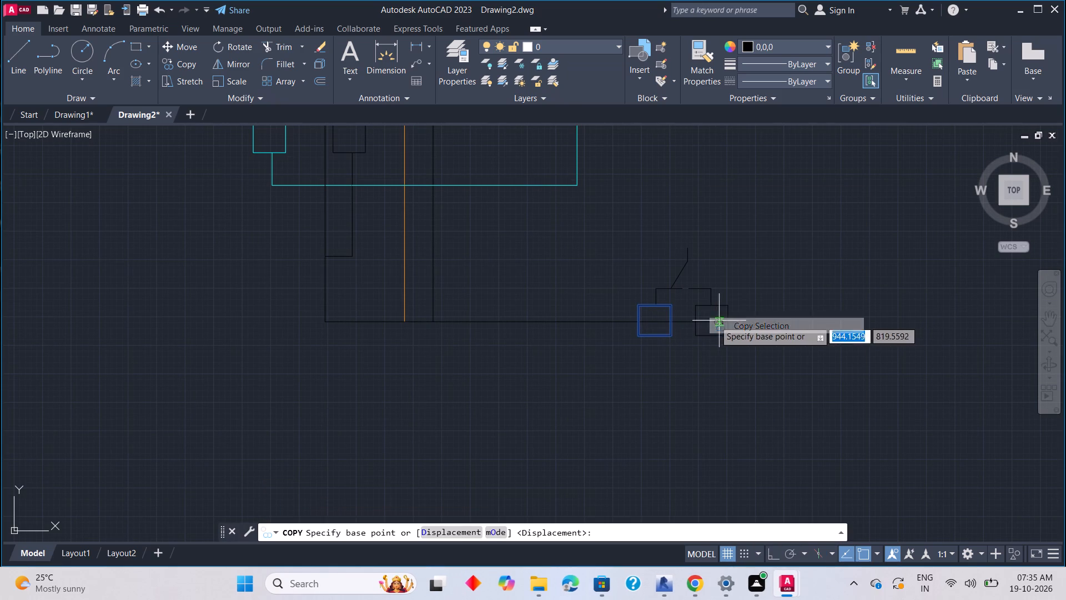
{"action": "left_click", "coordinate": [655, 336]}
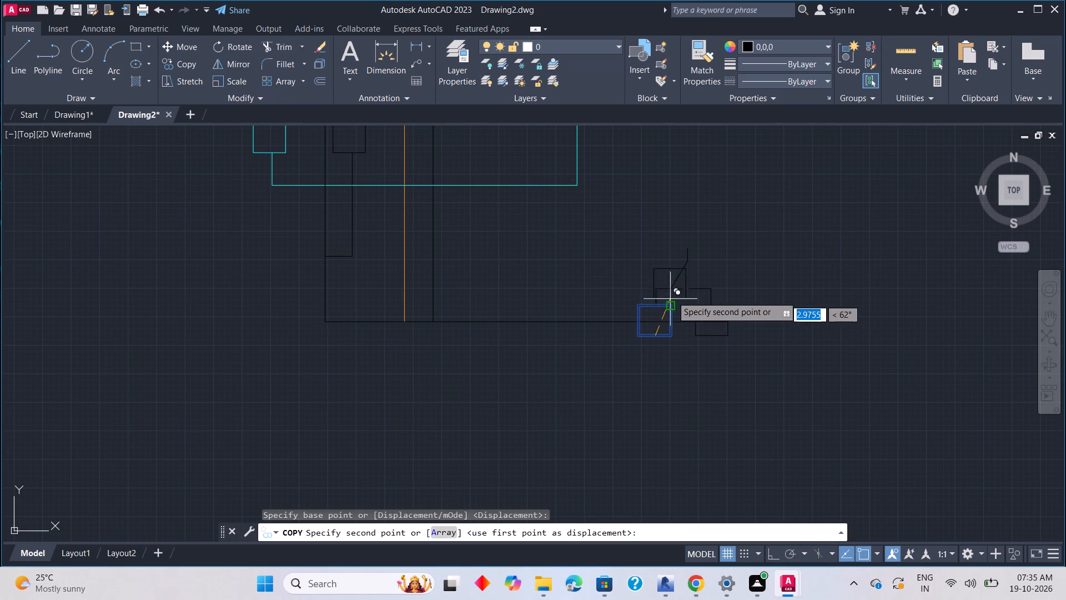
{"action": "scroll", "coordinate": [684, 251], "scroll_direction": "up", "scroll_amount": 3}
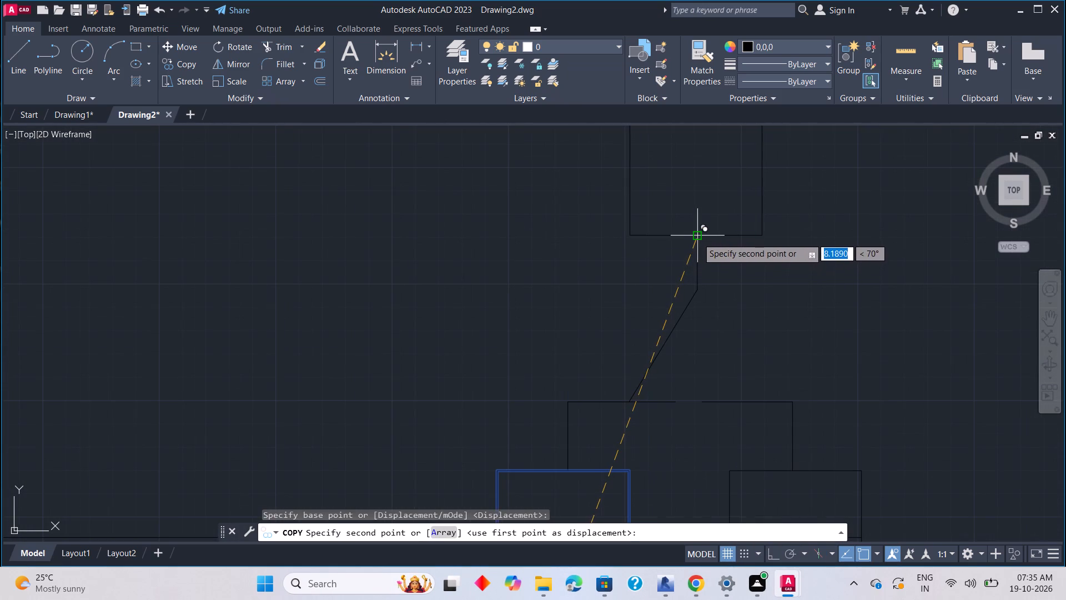
{"action": "left_click", "coordinate": [697, 236]}
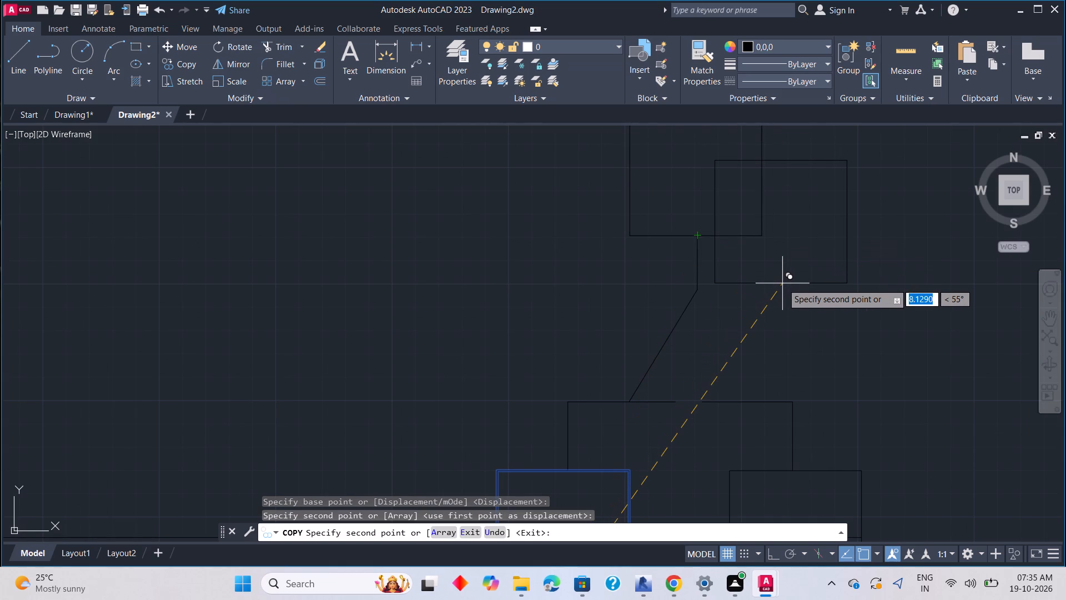
{"action": "key", "text": "Escape"}
Set the current drawing colour to orange 242,103,34.
{"action": "scroll", "coordinate": [782, 283], "scroll_direction": "down", "scroll_amount": 5}
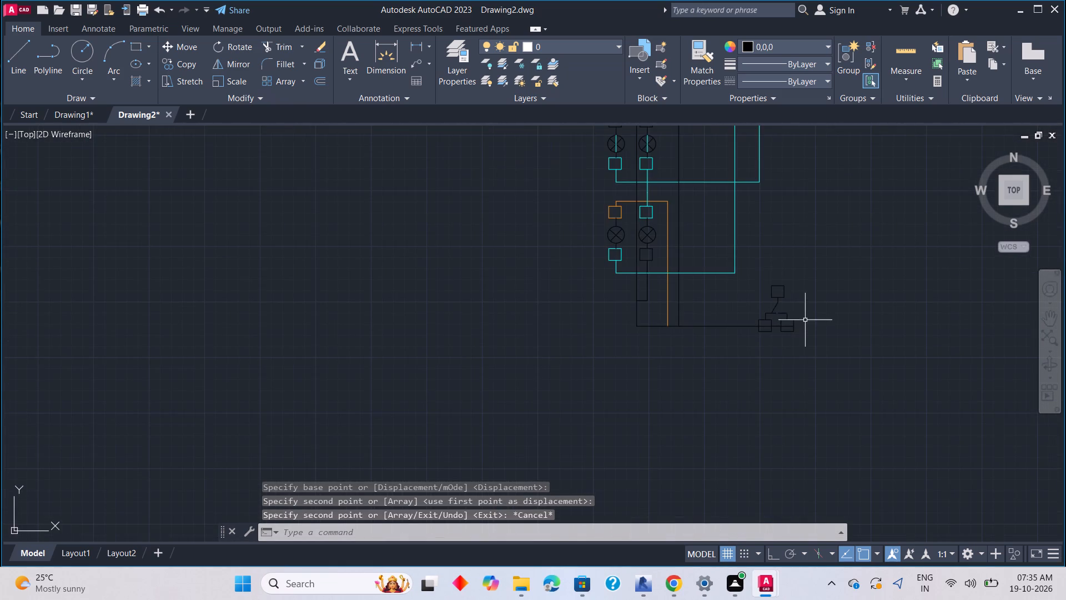
{"action": "middle_click_drag", "start_coordinate": [805, 319], "coordinate": [625, 307]}
{"action": "scroll", "coordinate": [638, 297], "scroll_direction": "down", "scroll_amount": 1}
{"action": "middle_click_drag", "start_coordinate": [640, 294], "coordinate": [697, 320]}
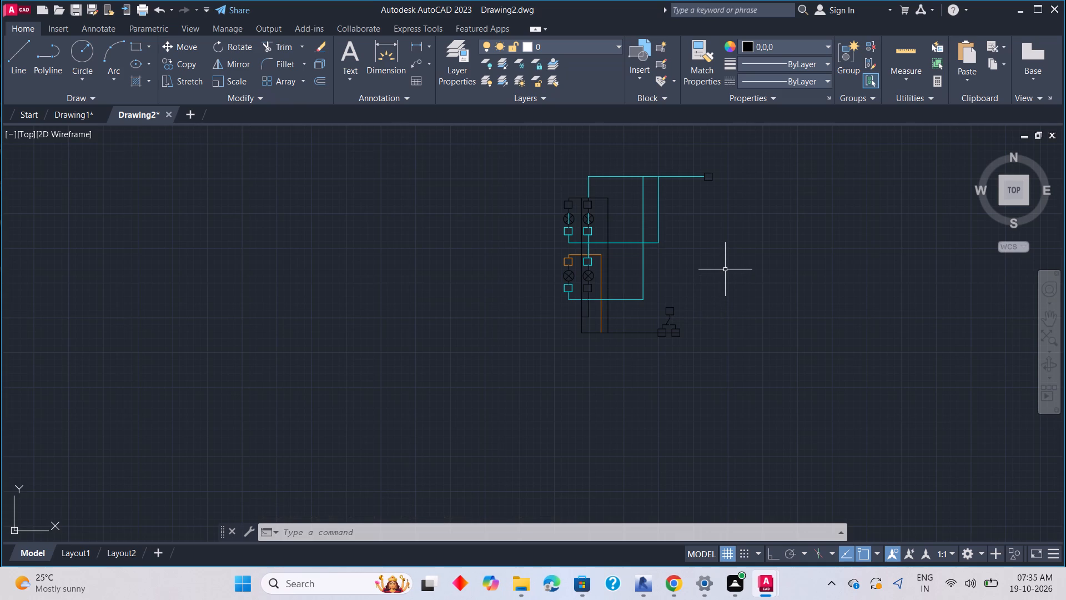
{"action": "left_click", "coordinate": [811, 48]}
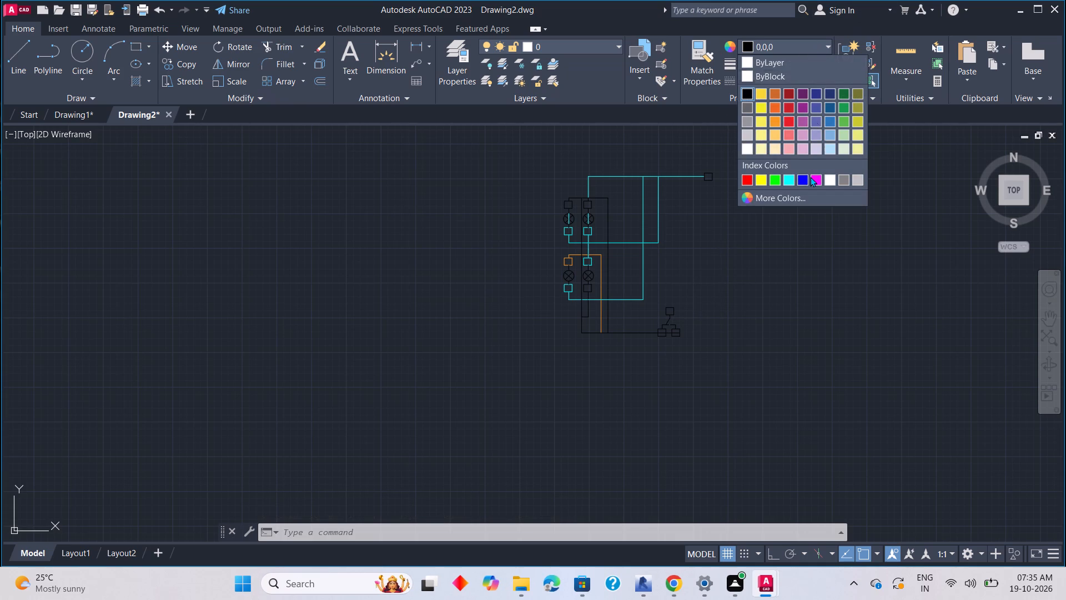
{"action": "left_click", "coordinate": [775, 112]}
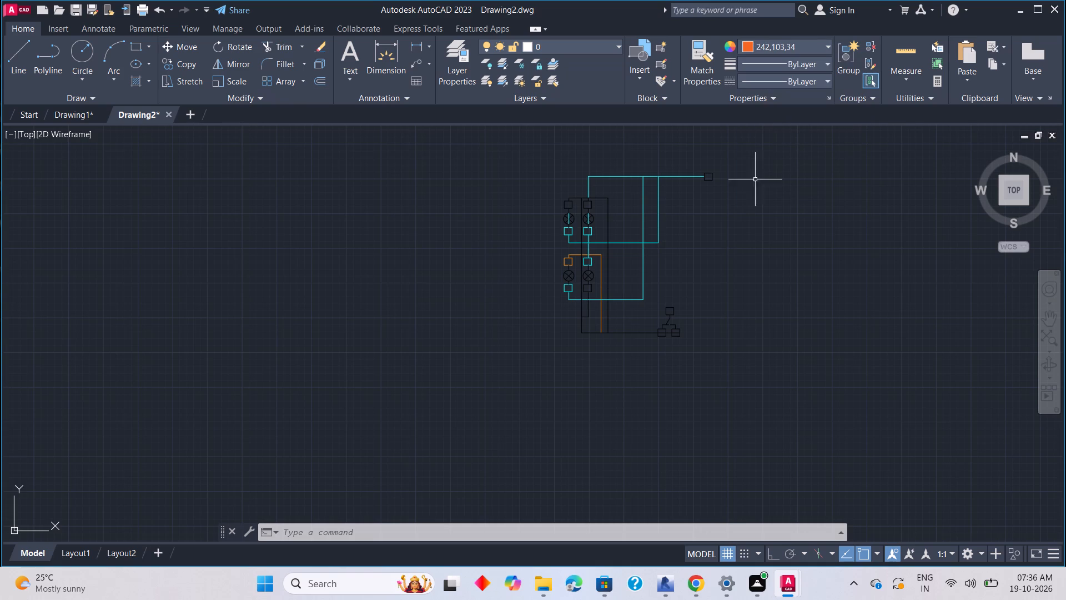
With ortho mode on, draw a vertical orange wire about 16.24 up from the top edge midpoint of the switch lever's terminal square.
{"action": "key", "text": "l"}
{"action": "key", "text": "space"}
{"action": "scroll", "coordinate": [670, 298], "scroll_direction": "up", "scroll_amount": 3}
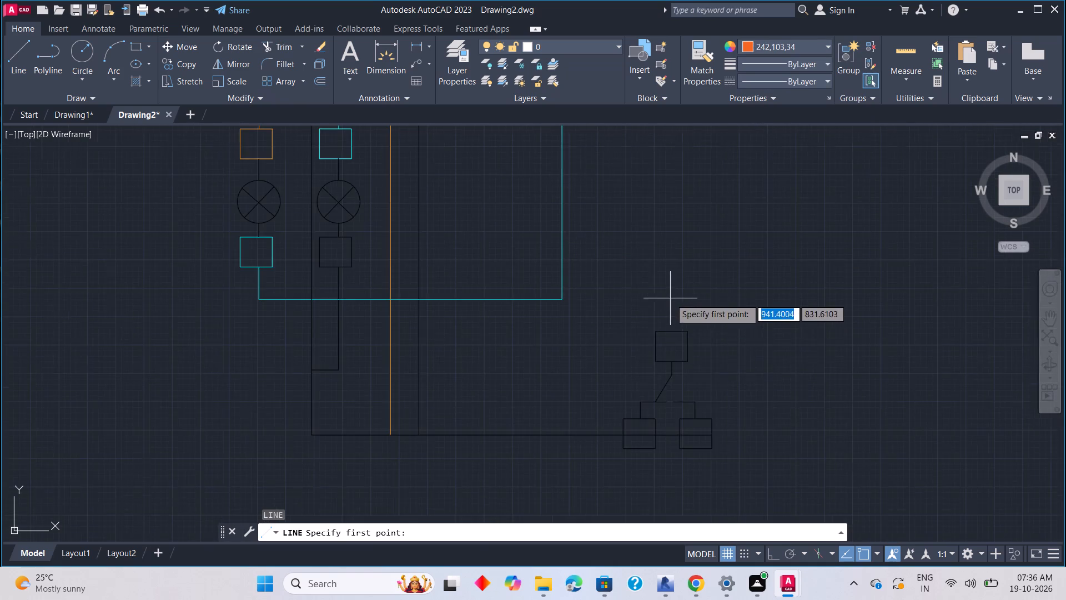
{"action": "scroll", "coordinate": [661, 361], "scroll_direction": "up", "scroll_amount": 2}
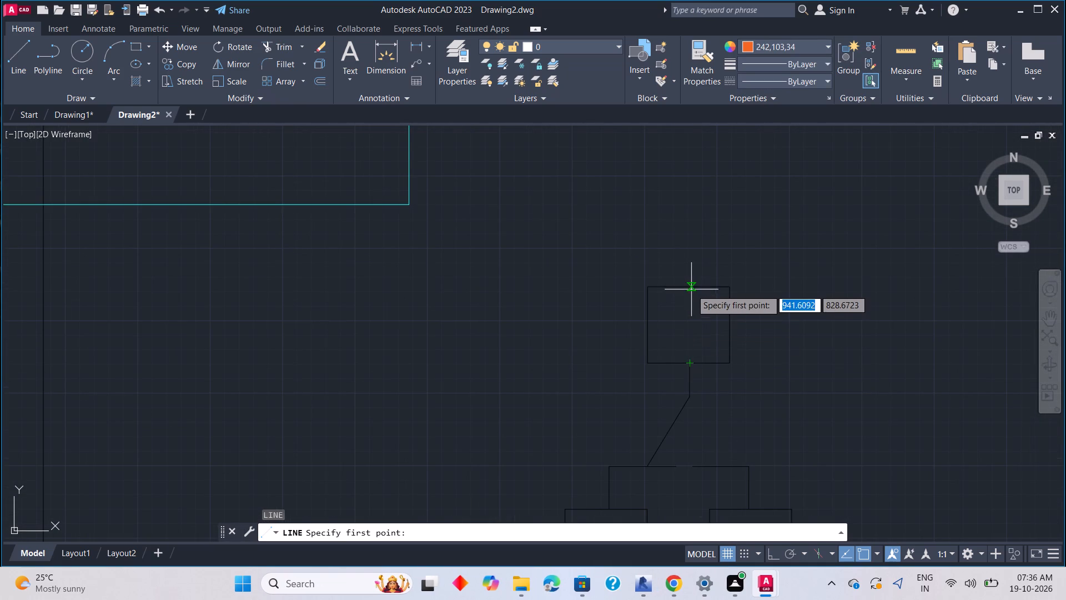
{"action": "left_click", "coordinate": [690, 288]}
{"action": "middle_click_drag", "start_coordinate": [697, 171], "coordinate": [655, 316]}
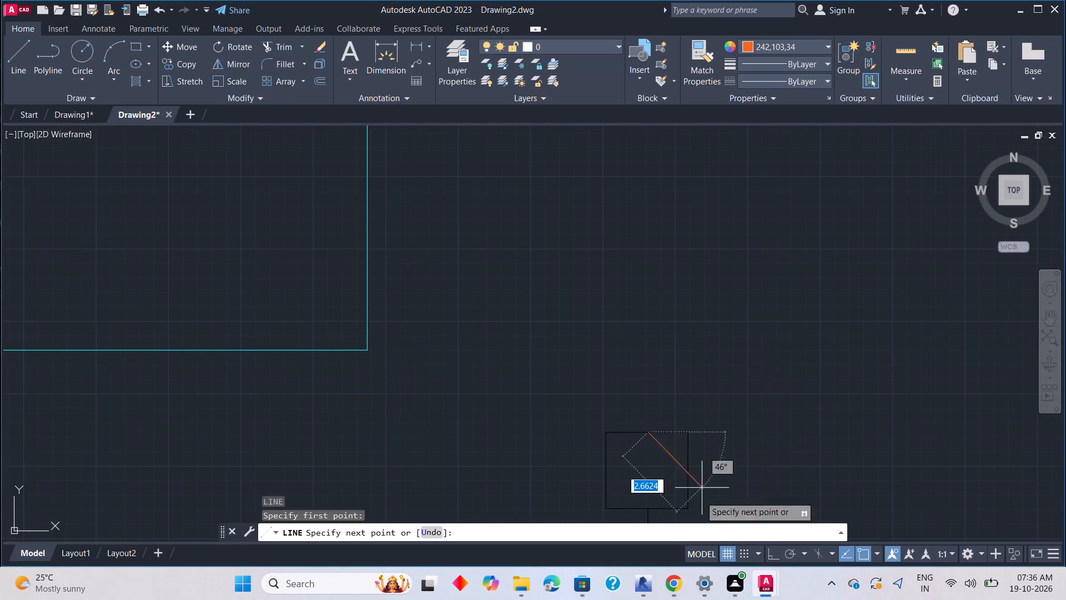
{"action": "left_click_drag", "start_coordinate": [770, 551], "coordinate": [763, 519]}
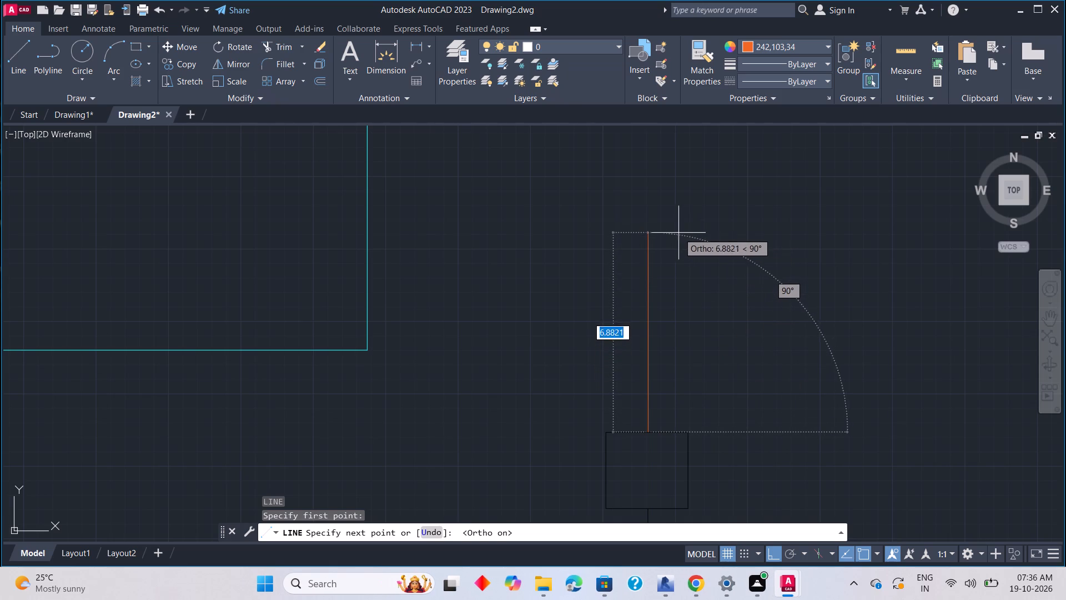
{"action": "left_click", "coordinate": [668, 203]}
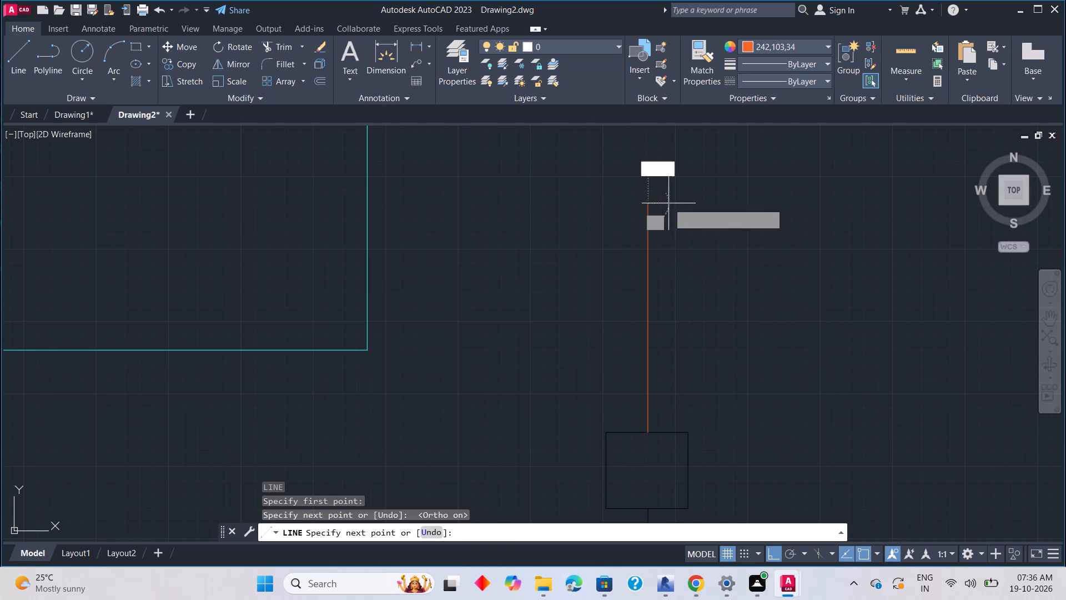
{"action": "scroll", "coordinate": [671, 195], "scroll_direction": "down", "scroll_amount": 1}
{"action": "middle_click_drag", "start_coordinate": [671, 195], "coordinate": [597, 392]}
{"action": "scroll", "coordinate": [621, 318], "scroll_direction": "down", "scroll_amount": 4}
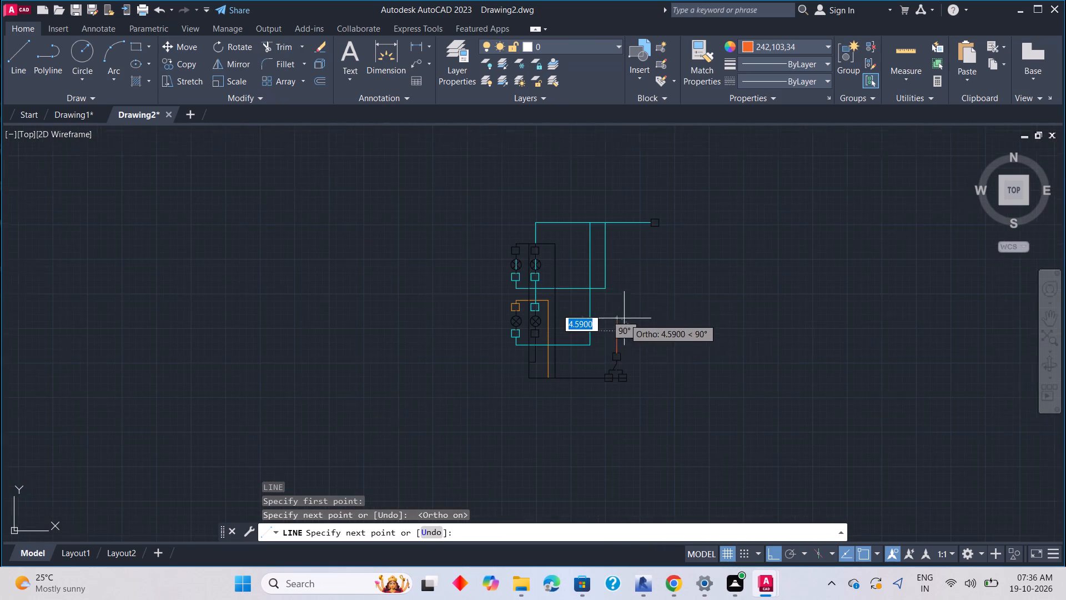
{"action": "key", "text": "ctrl+z"}
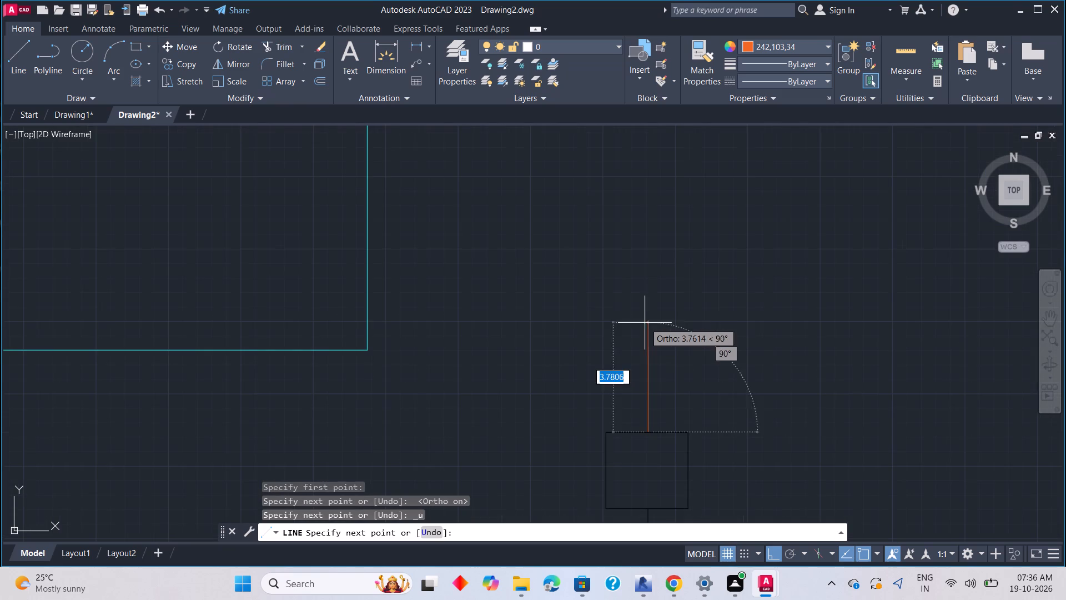
{"action": "scroll", "coordinate": [649, 226], "scroll_direction": "down", "scroll_amount": 1}
{"action": "middle_click_drag", "start_coordinate": [649, 226], "coordinate": [615, 398]}
{"action": "scroll", "coordinate": [623, 253], "scroll_direction": "down", "scroll_amount": 4}
{"action": "middle_click_drag", "start_coordinate": [623, 250], "coordinate": [622, 259]}
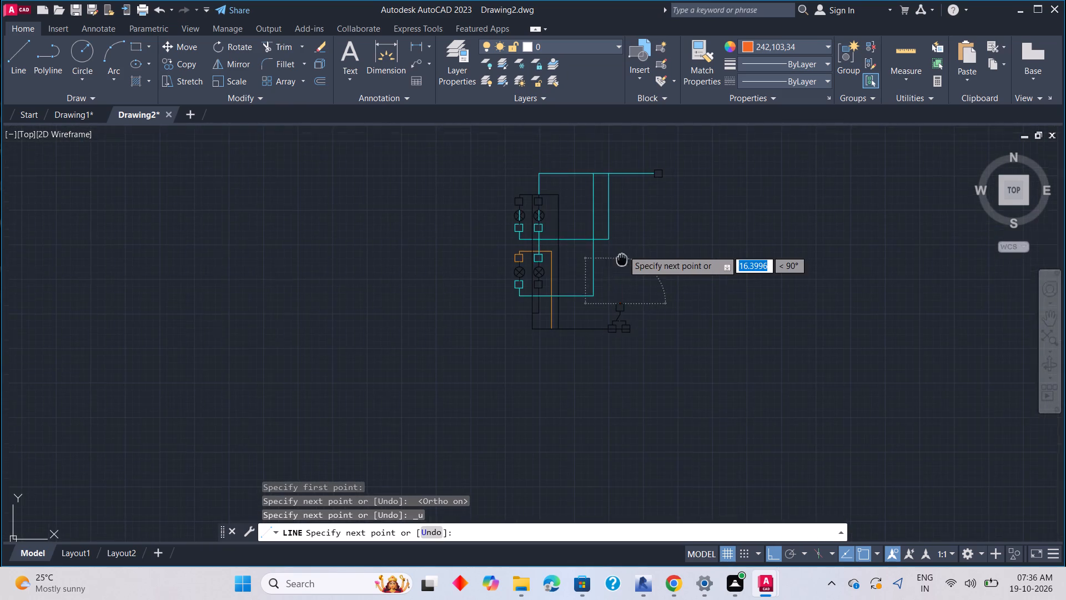
{"action": "middle_click_drag", "start_coordinate": [622, 259], "coordinate": [595, 341]}
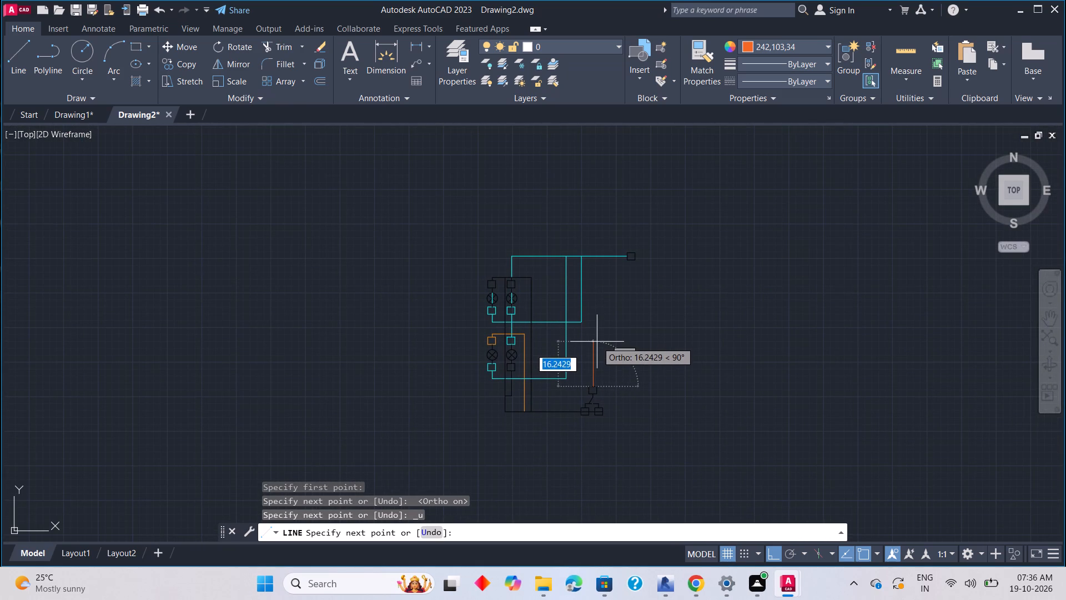
{"action": "left_click", "coordinate": [596, 339]}
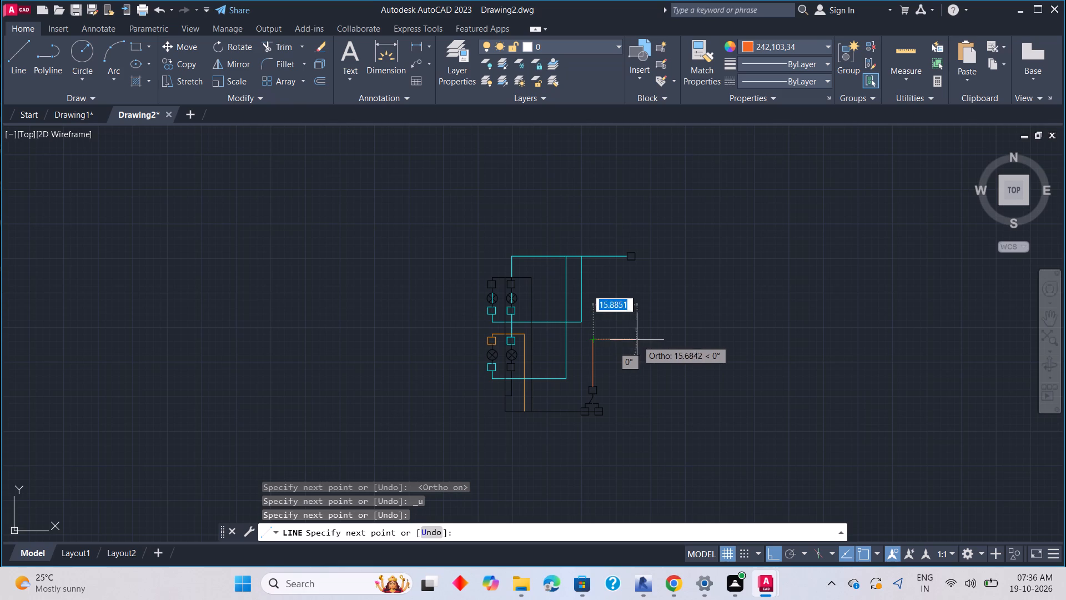
Continue the orange wire to the right, about 16.46 up, and back left in a short stub below the cyan wire's end terminal.
{"action": "left_click", "coordinate": [649, 341]}
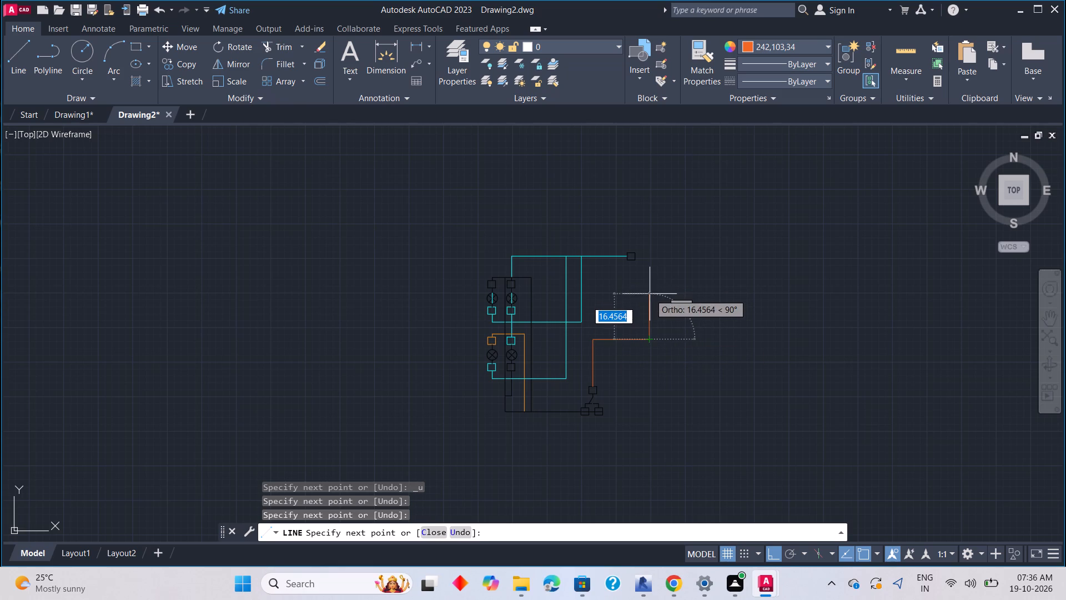
{"action": "left_click", "coordinate": [650, 294]}
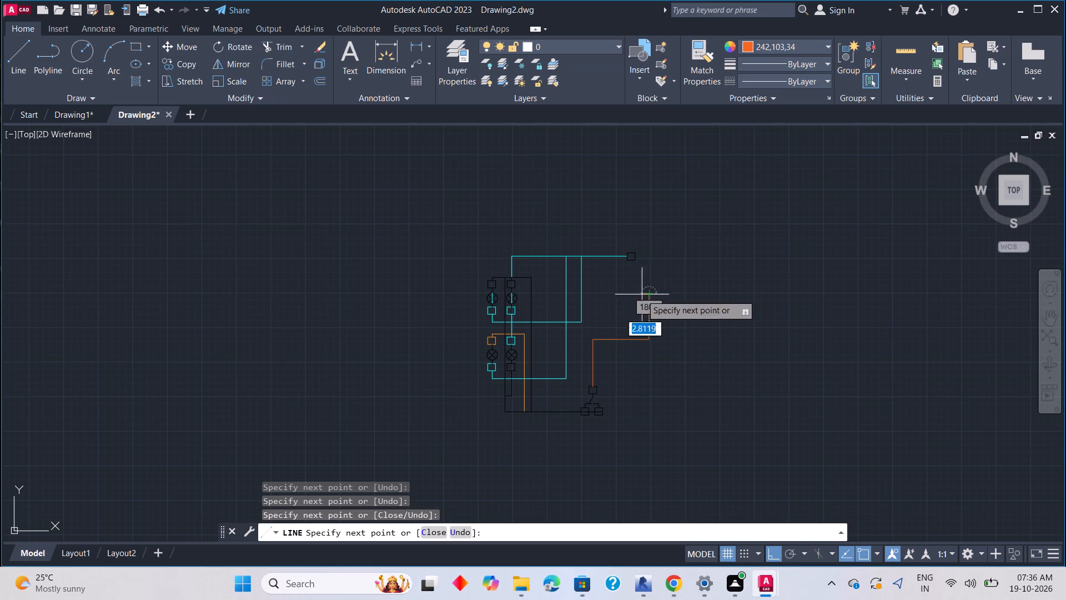
{"action": "left_click", "coordinate": [632, 294]}
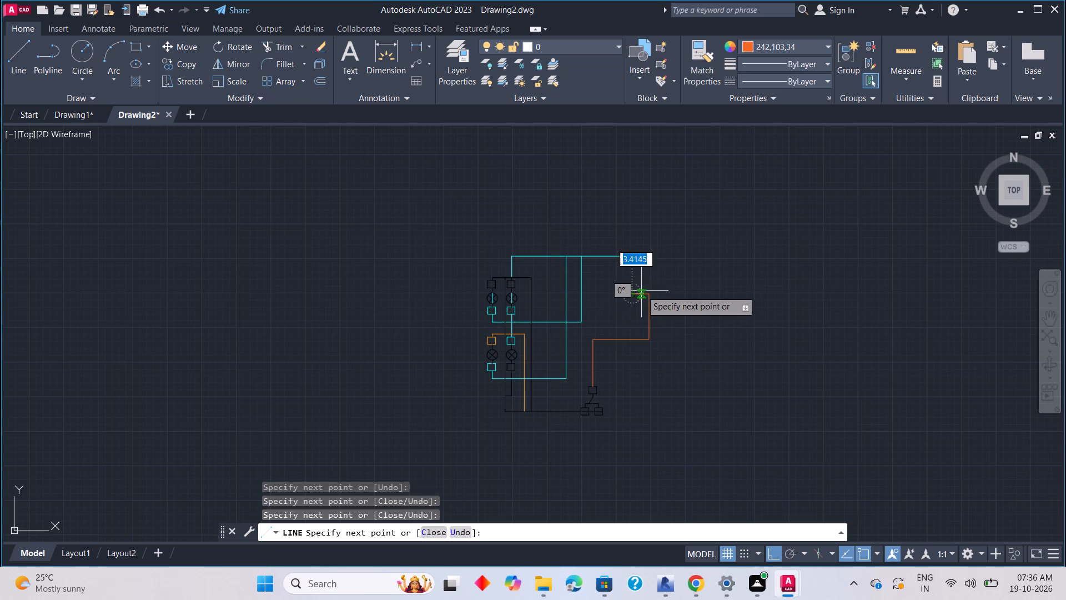
{"action": "key", "text": "Escape"}
Copy the cyan wire's black end terminal square onto the orange wire's stub, using its right edge midpoint as base.
{"action": "scroll", "coordinate": [645, 268], "scroll_direction": "up", "scroll_amount": 1}
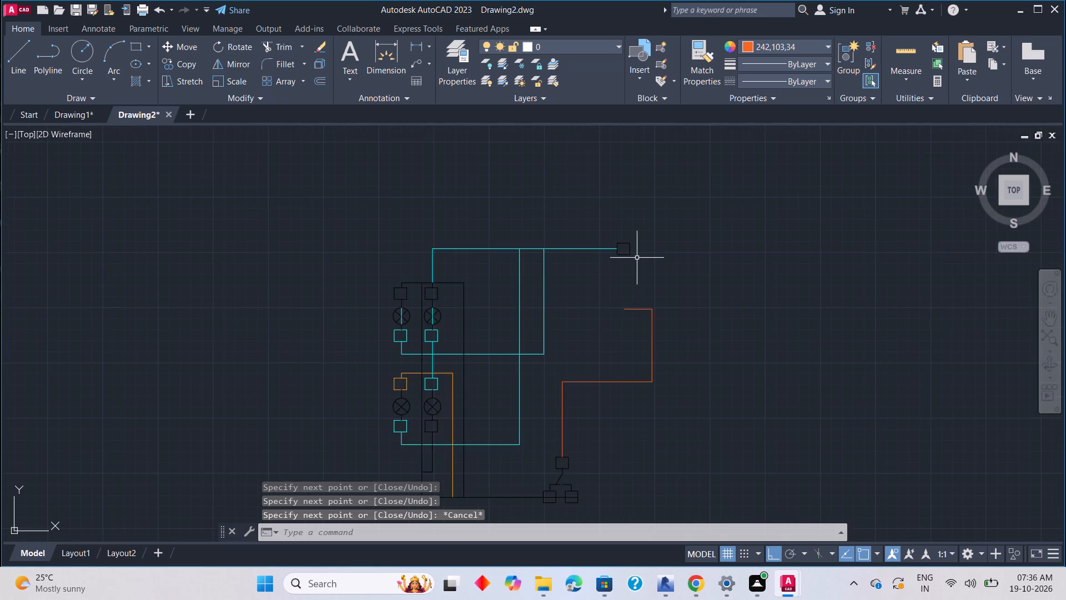
{"action": "left_click", "coordinate": [629, 254]}
{"action": "right_click", "coordinate": [647, 267]}
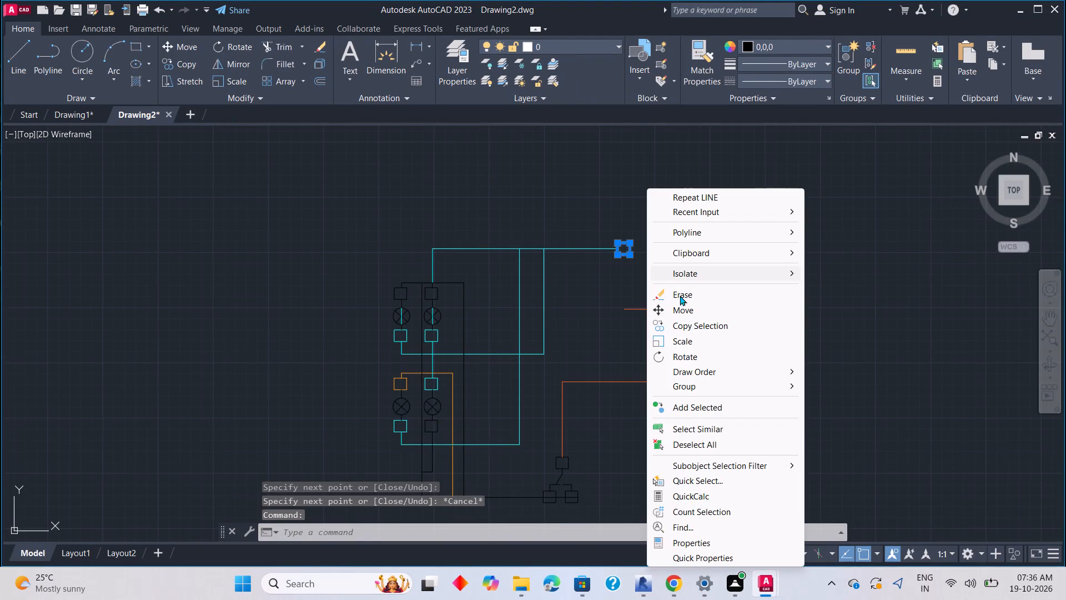
{"action": "left_click", "coordinate": [691, 322]}
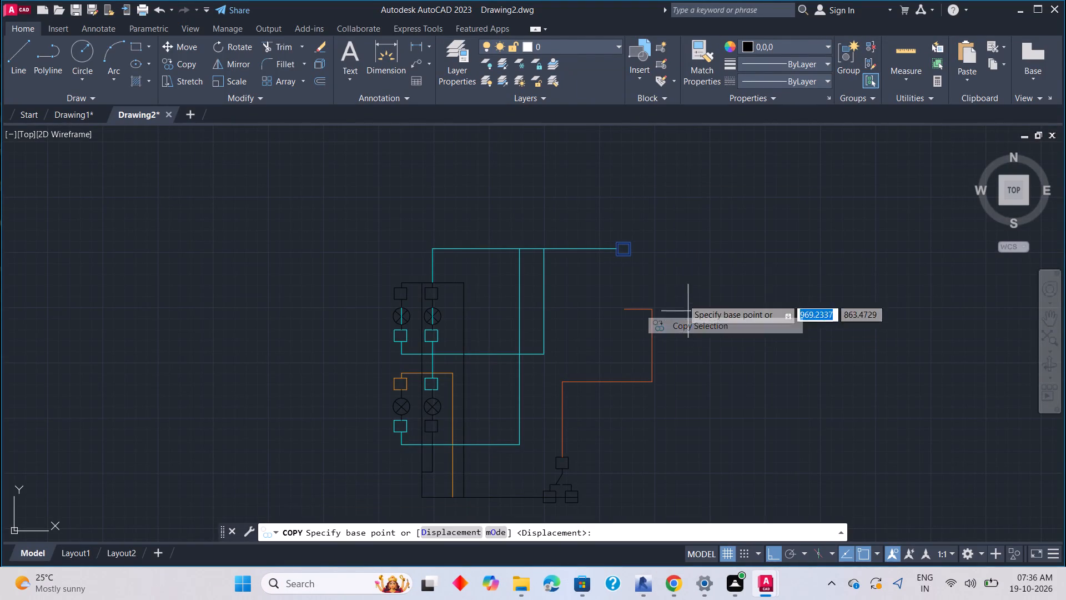
{"action": "scroll", "coordinate": [635, 249], "scroll_direction": "up", "scroll_amount": 4}
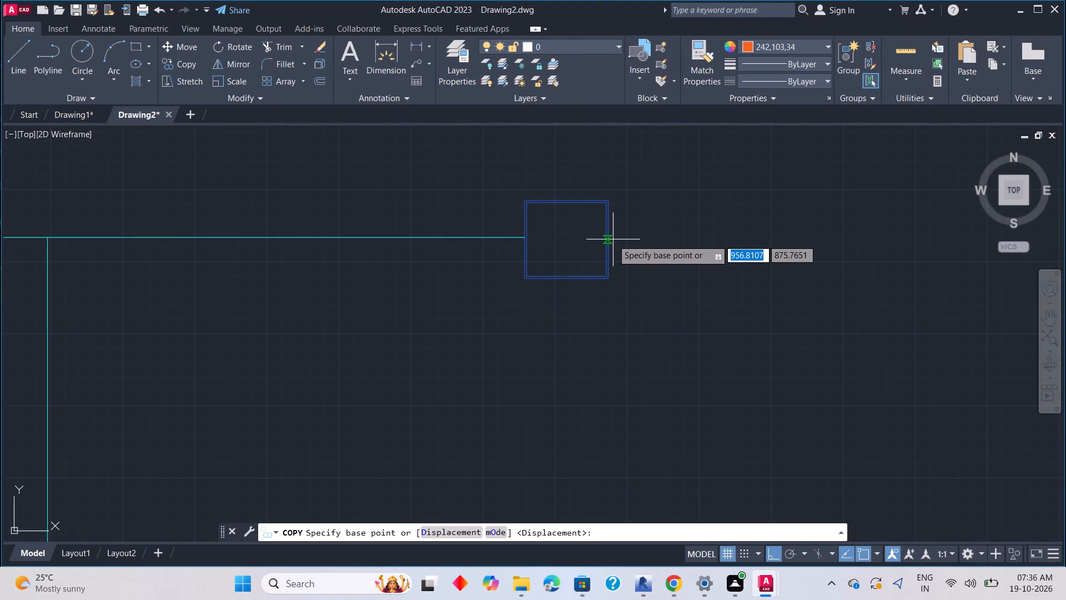
{"action": "left_click", "coordinate": [610, 236]}
{"action": "scroll", "coordinate": [647, 428], "scroll_direction": "down", "scroll_amount": 4}
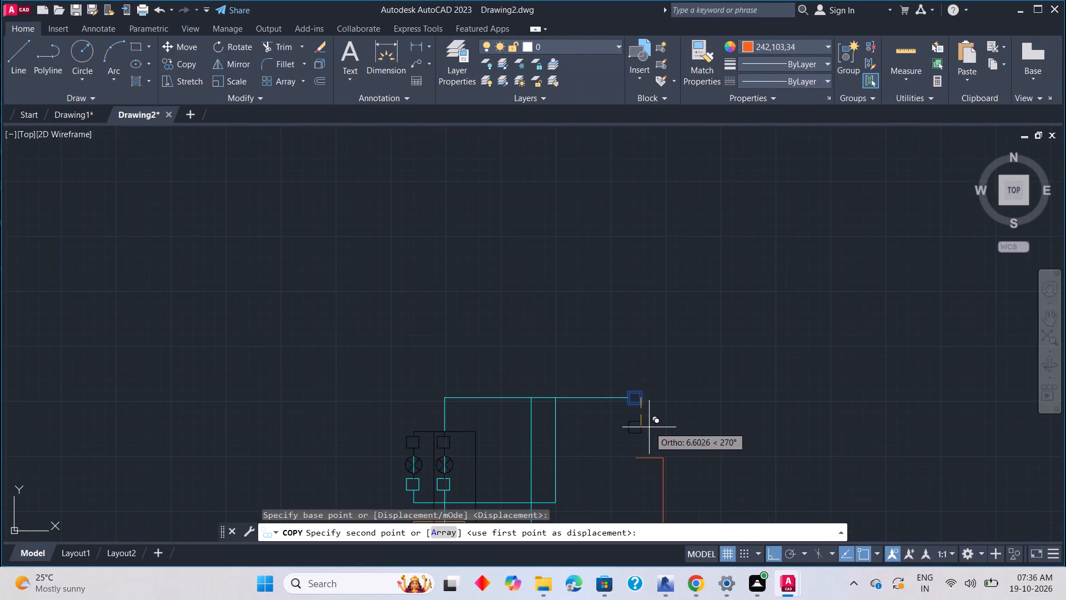
{"action": "middle_click_drag", "start_coordinate": [648, 451], "coordinate": [656, 411]}
{"action": "scroll", "coordinate": [647, 424], "scroll_direction": "up", "scroll_amount": 3}
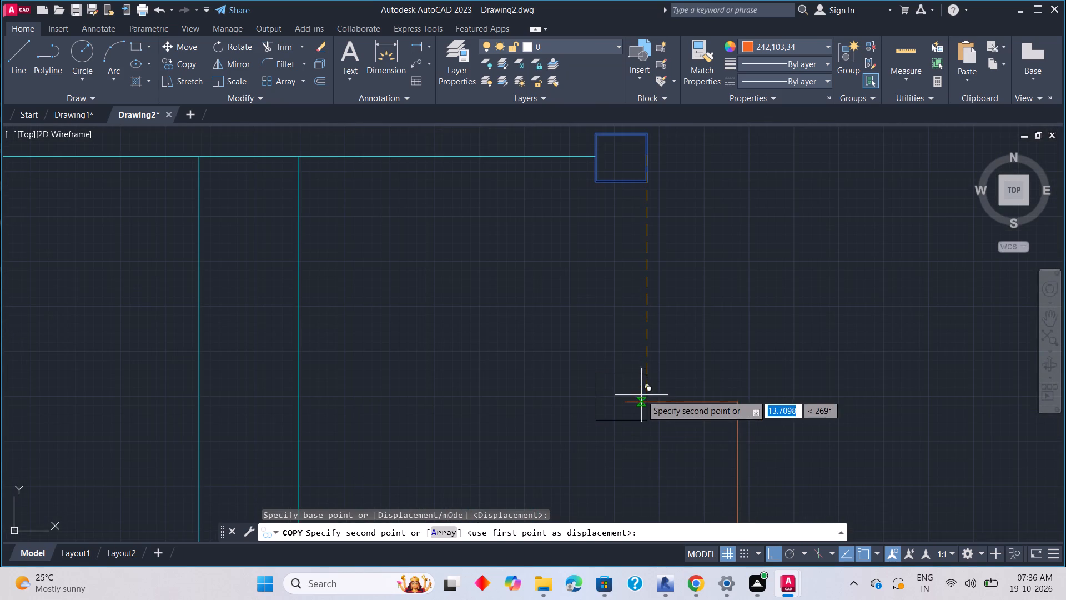
{"action": "left_click", "coordinate": [650, 404]}
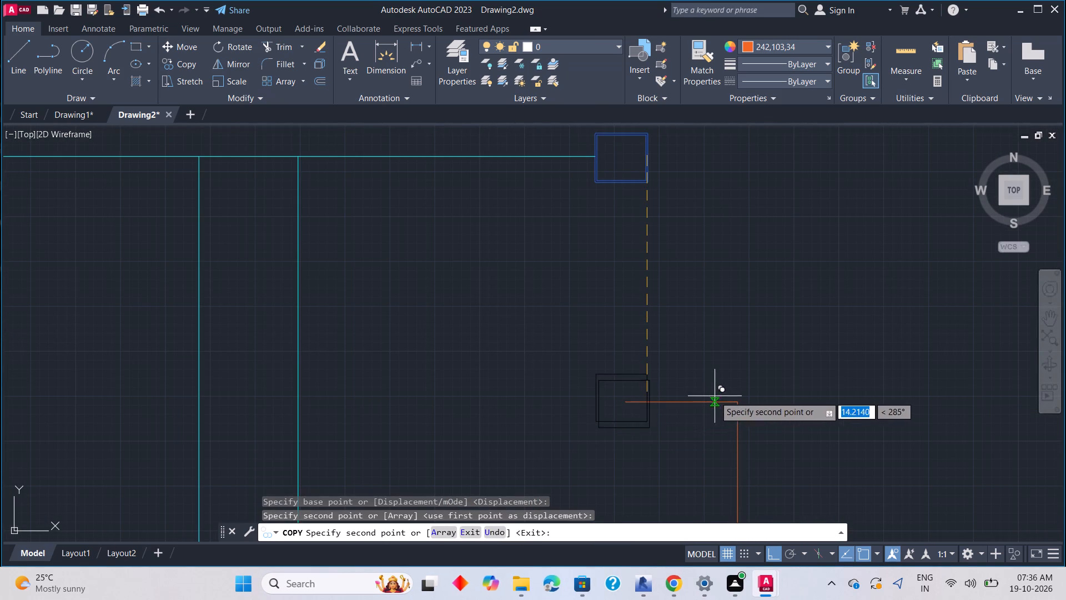
{"action": "key", "text": "Escape"}
Trim the part of the orange wire that lies inside the copied terminal square.
{"action": "key", "text": "t"}
{"action": "key", "text": "r"}
{"action": "key", "text": "space"}
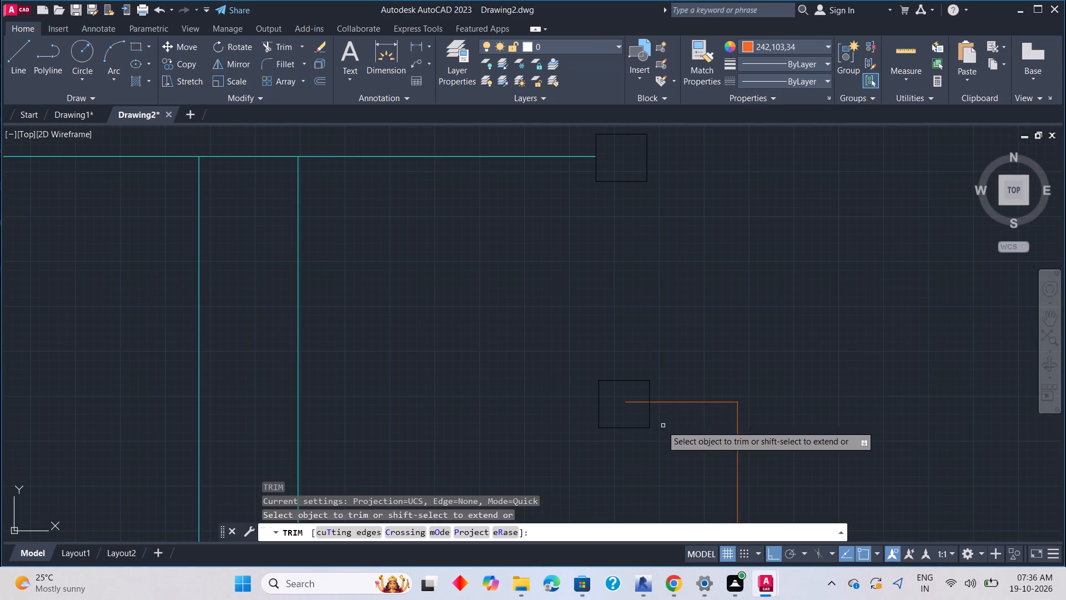
{"action": "left_click", "coordinate": [636, 402]}
{"action": "key", "text": "Escape"}
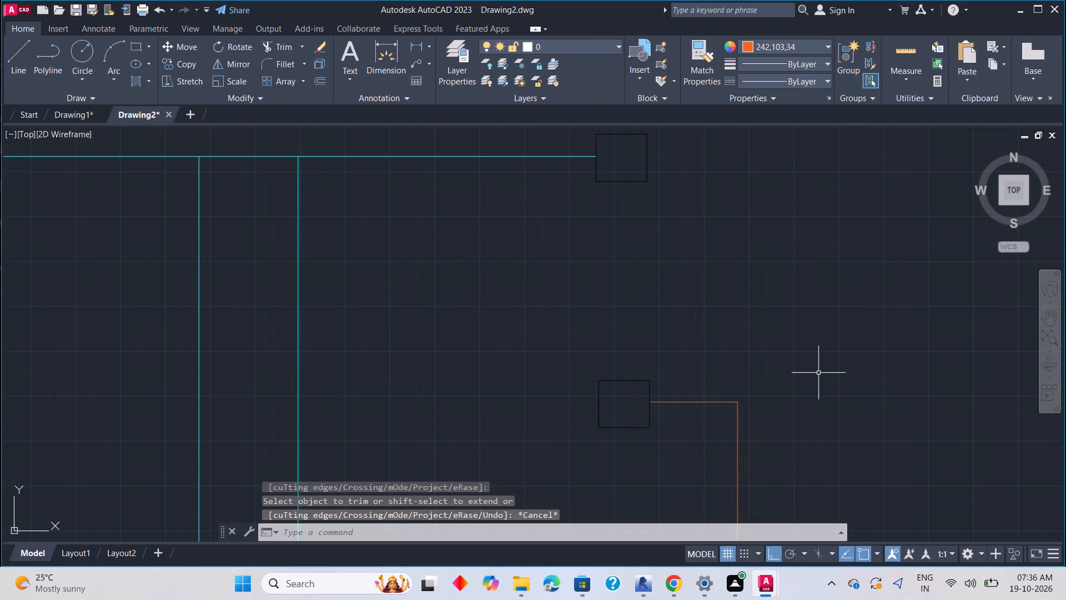
Change the copied terminal square's colour to orange 242,103,34.
{"action": "left_click", "coordinate": [649, 385]}
{"action": "left_click", "coordinate": [773, 37]}
{"action": "left_click", "coordinate": [771, 49]}
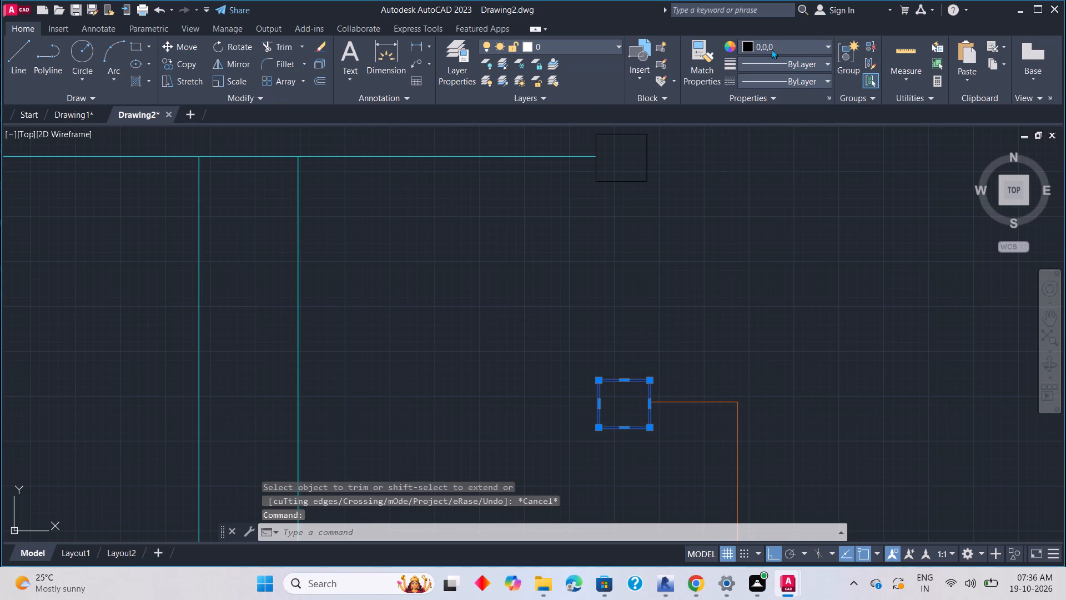
{"action": "left_click", "coordinate": [775, 109]}
{"action": "key", "text": "Escape"}
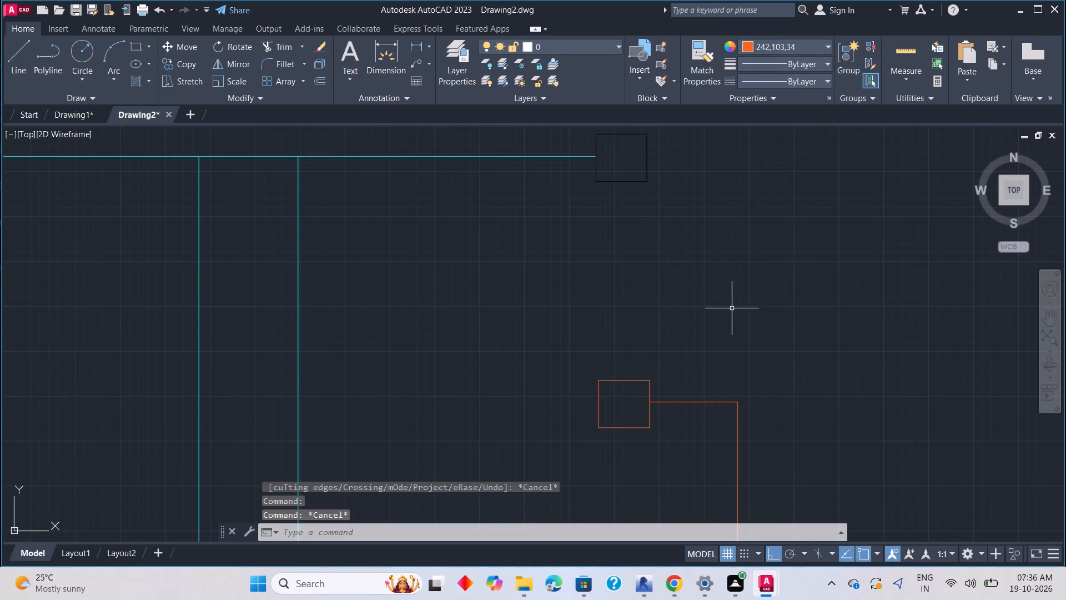
Set the current drawing colour to black 0,0,0.
{"action": "left_click", "coordinate": [777, 51]}
{"action": "left_click", "coordinate": [746, 89]}
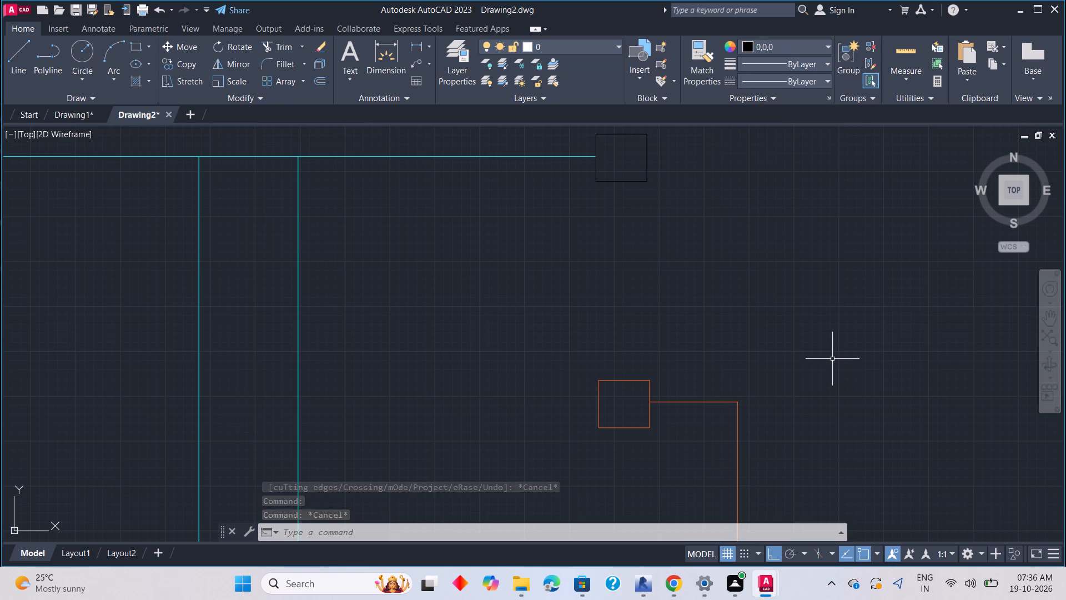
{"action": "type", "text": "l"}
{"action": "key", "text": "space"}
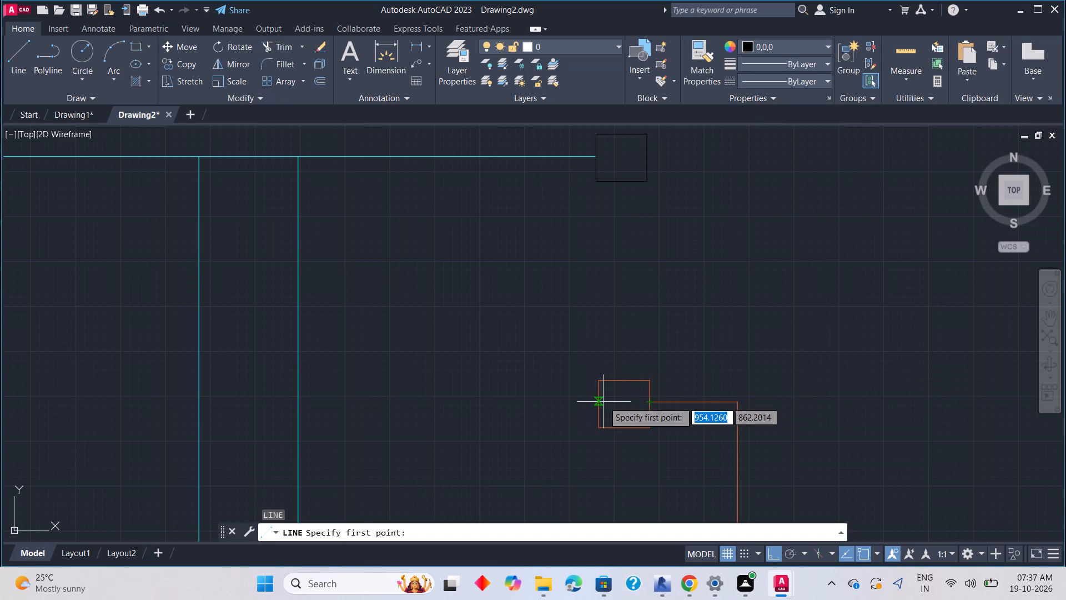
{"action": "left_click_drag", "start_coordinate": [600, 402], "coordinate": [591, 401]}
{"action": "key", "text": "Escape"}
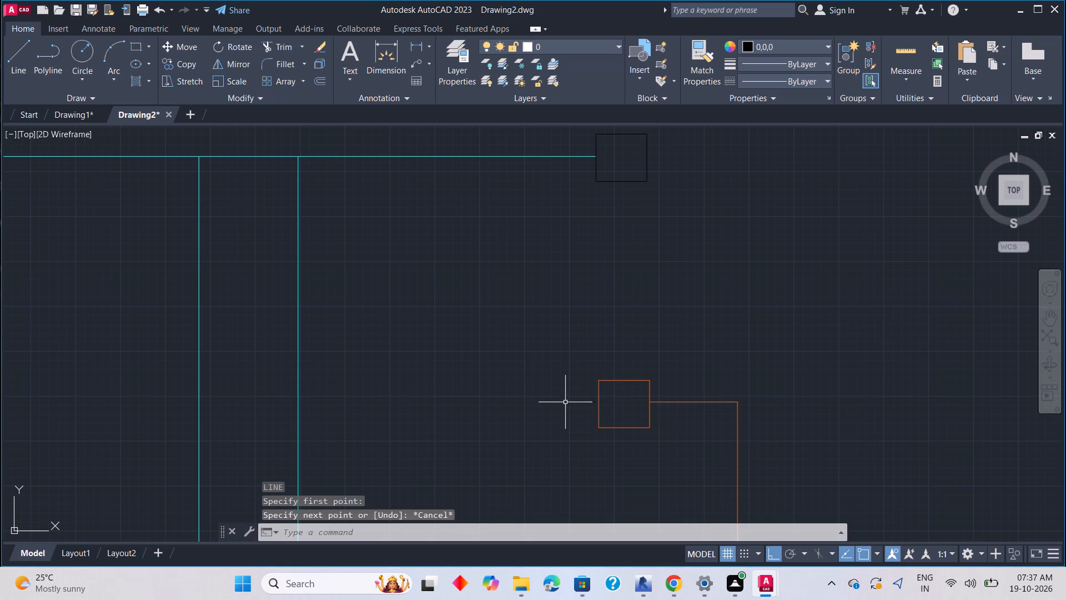
Draw a black horizontal line about 5.87 long leftward from the orange terminal square's right edge midpoint, passing through the square.
{"action": "key", "text": "l"}
{"action": "key", "text": "space"}
{"action": "left_click_drag", "start_coordinate": [649, 404], "coordinate": [628, 406]}
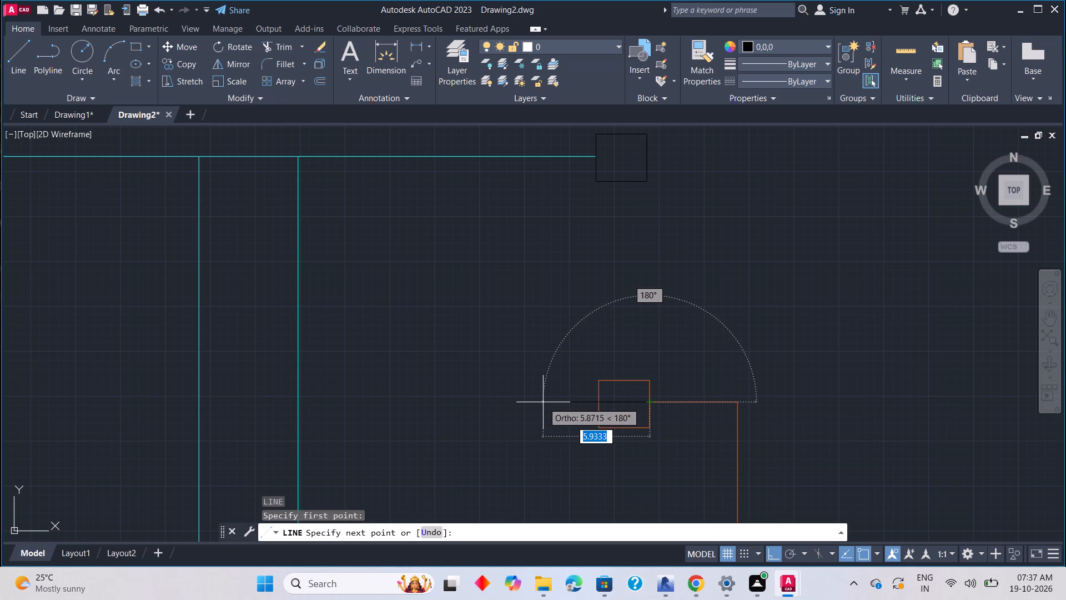
{"action": "left_click", "coordinate": [543, 402]}
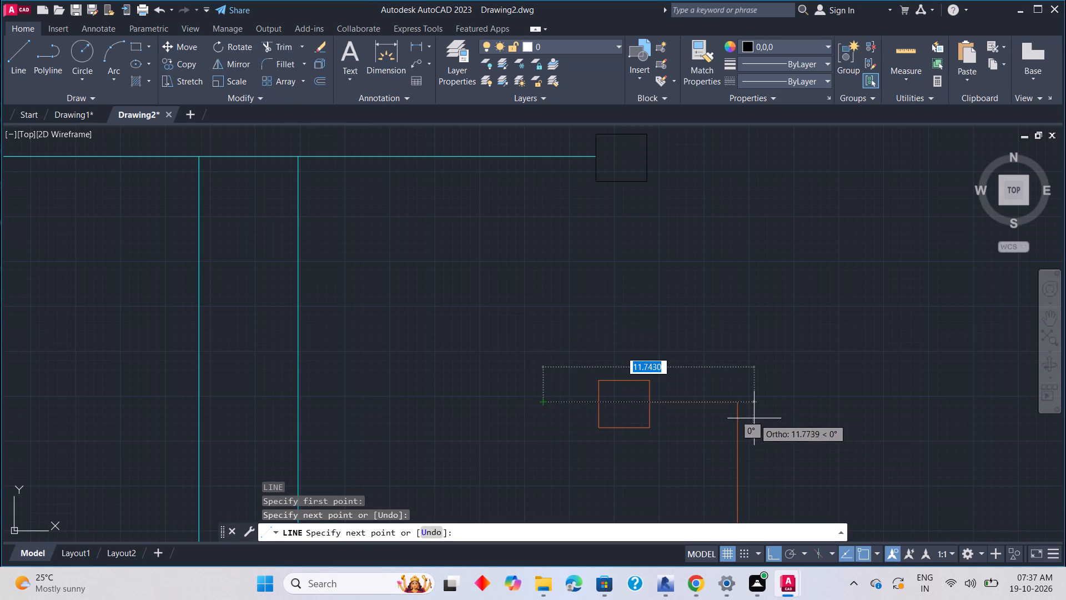
{"action": "key", "text": "Escape"}
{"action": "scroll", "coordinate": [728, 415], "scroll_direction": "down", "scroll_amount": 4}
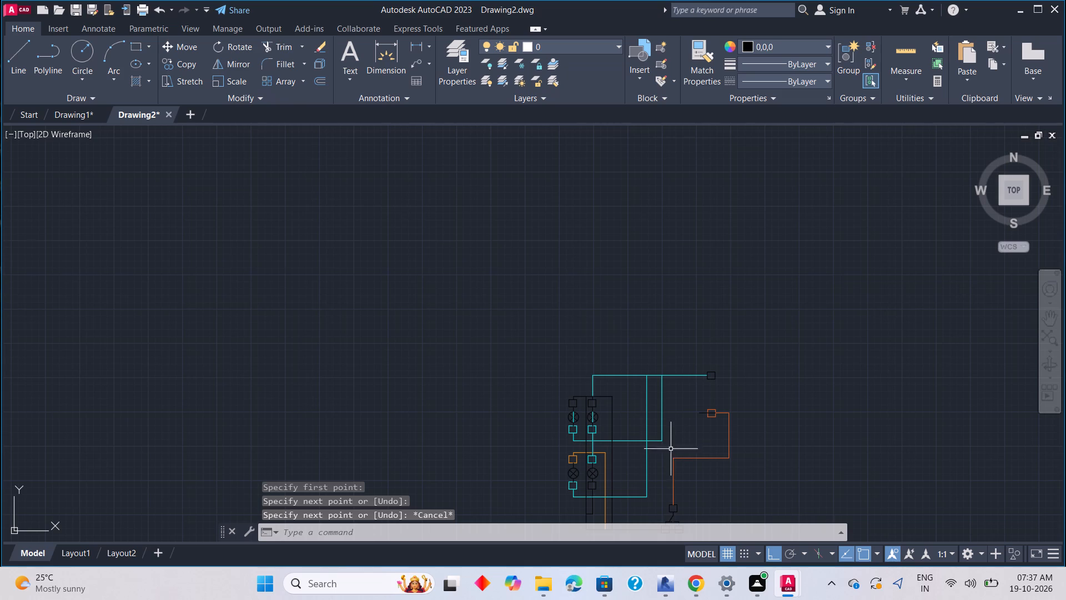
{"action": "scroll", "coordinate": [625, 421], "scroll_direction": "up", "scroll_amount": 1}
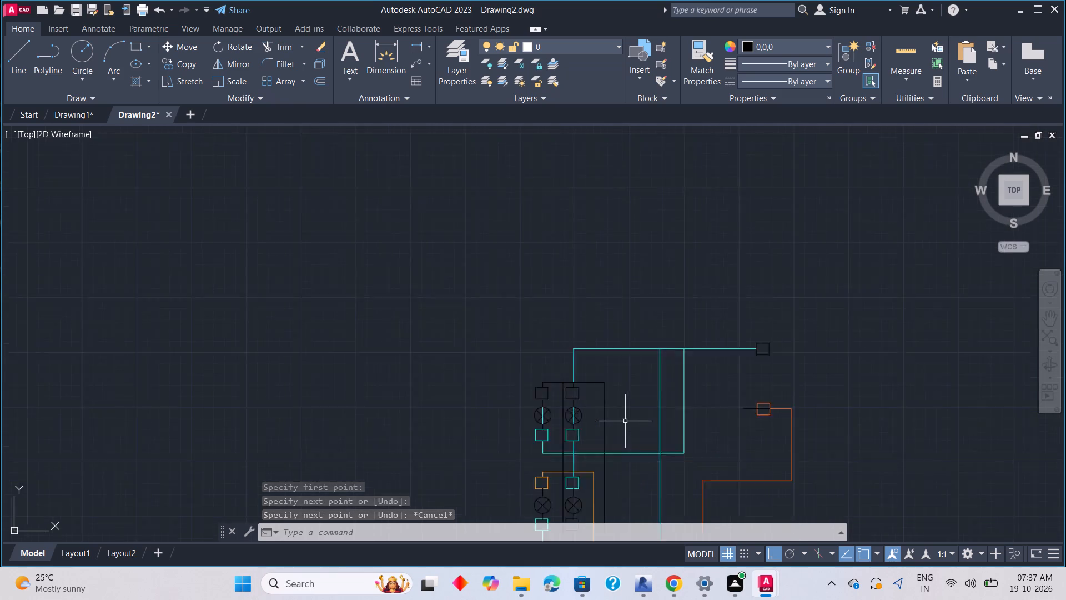
Copy the upper lamp's circle by its right quadrant, without its cross, to the free end of the black line at the orange terminal.
{"action": "scroll", "coordinate": [625, 421], "scroll_direction": "up", "scroll_amount": 1}
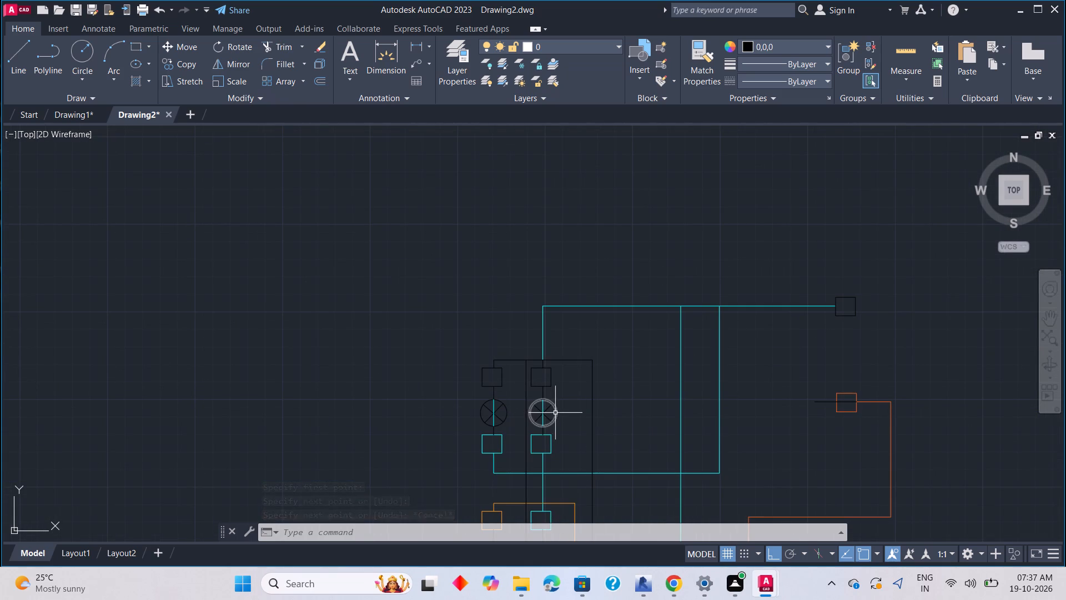
{"action": "left_click", "coordinate": [555, 413]}
{"action": "right_click", "coordinate": [594, 413]}
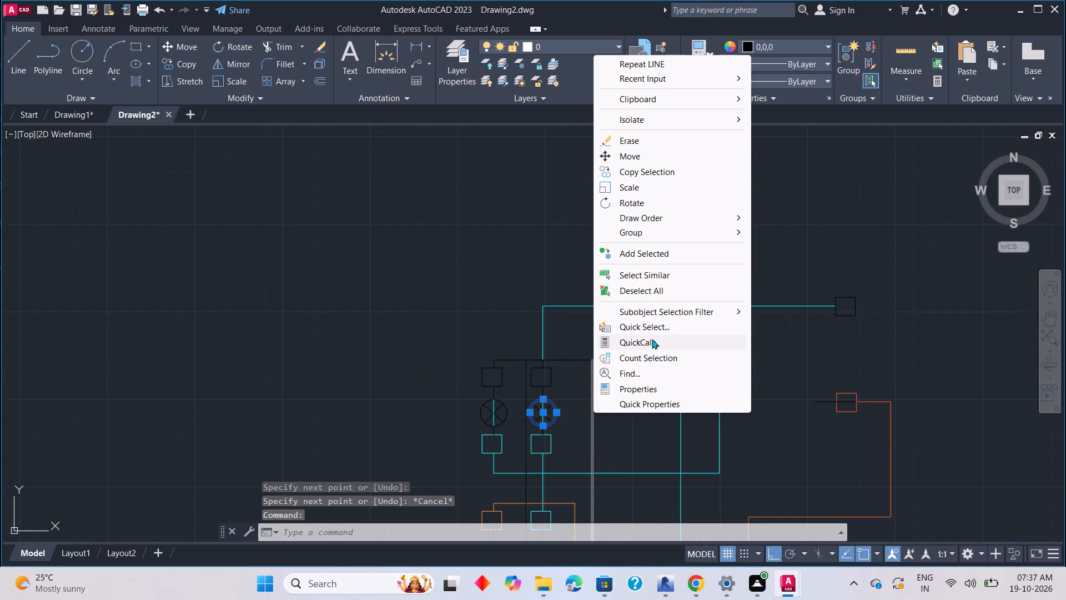
{"action": "key", "text": "Escape"}
{"action": "right_click", "coordinate": [585, 408]}
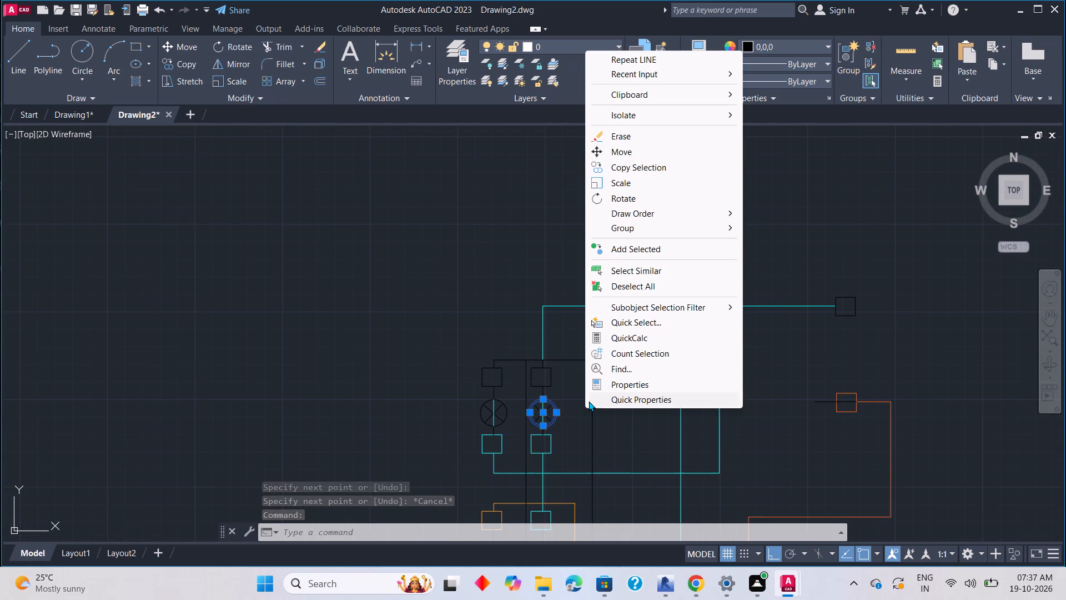
{"action": "left_click", "coordinate": [635, 166]}
{"action": "scroll", "coordinate": [532, 423], "scroll_direction": "up", "scroll_amount": 2}
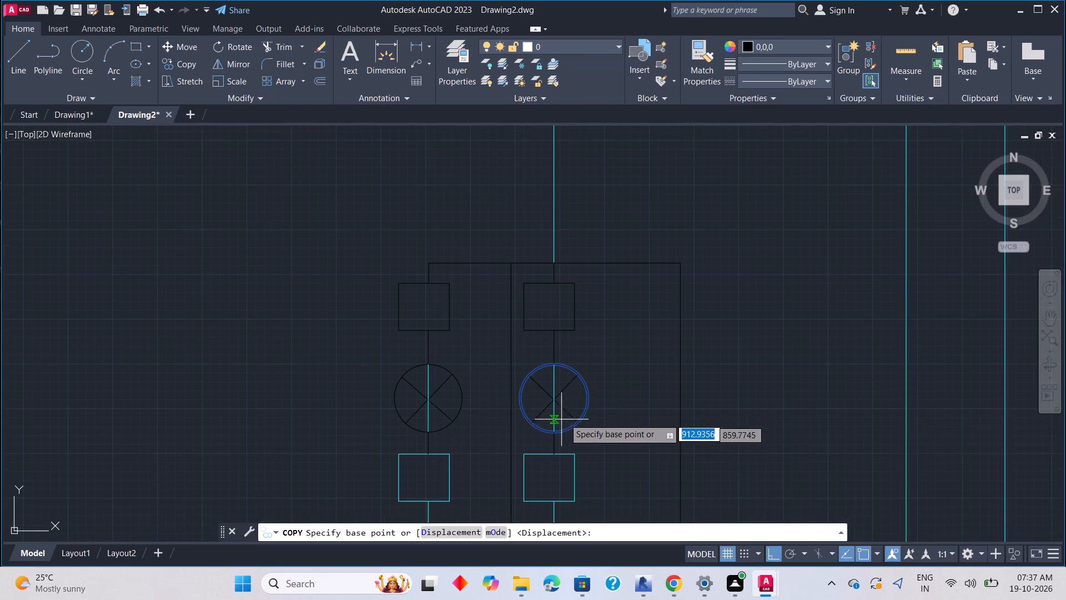
{"action": "left_click", "coordinate": [586, 399]}
{"action": "scroll", "coordinate": [940, 321], "scroll_direction": "down", "scroll_amount": 1}
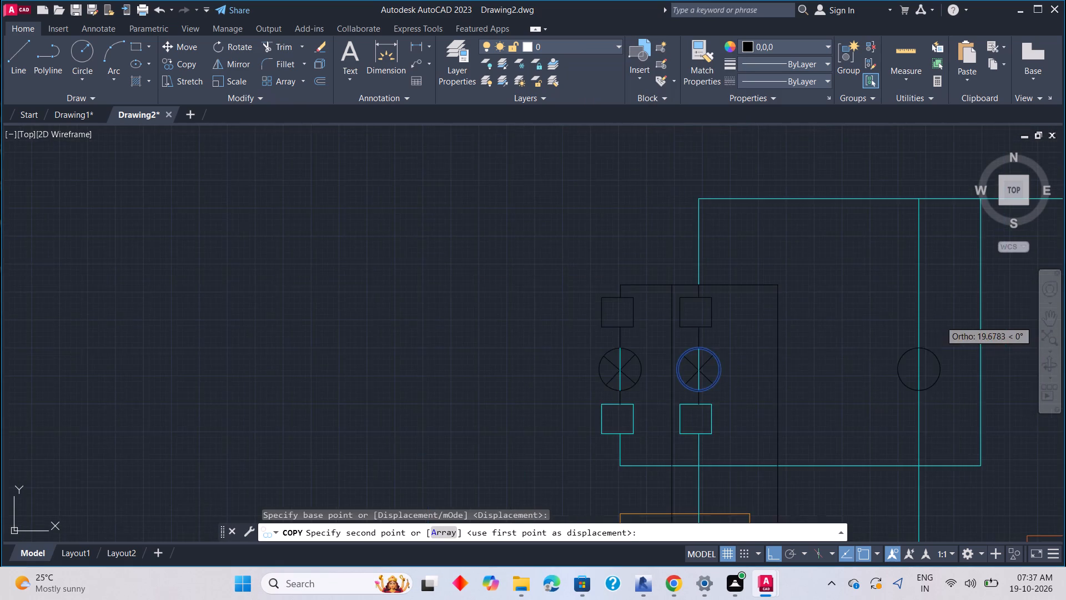
{"action": "middle_click_drag", "start_coordinate": [922, 333], "coordinate": [612, 357]}
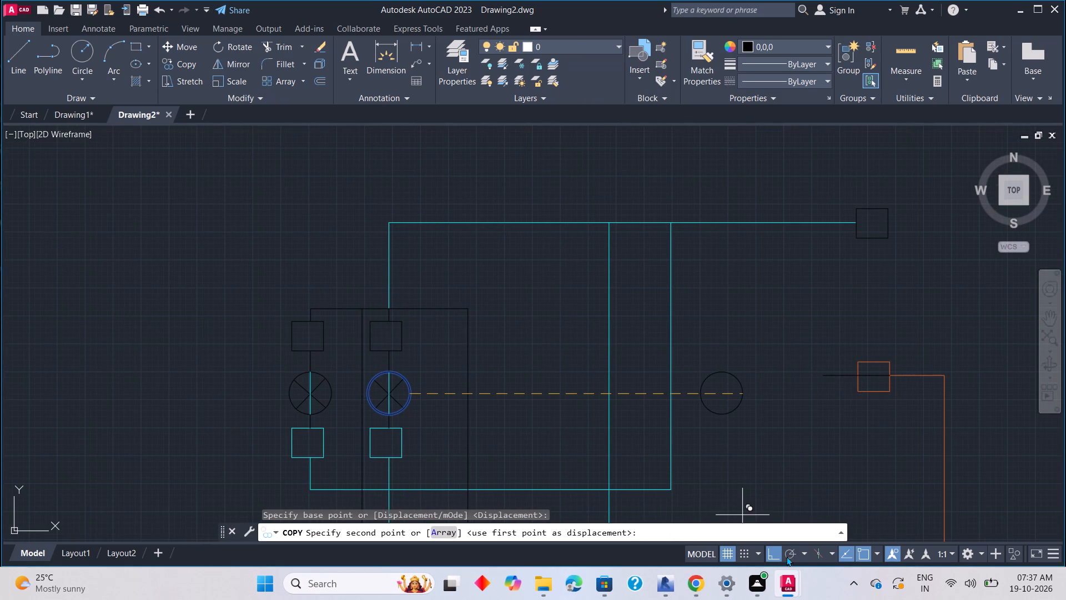
{"action": "left_click", "coordinate": [768, 553]}
{"action": "scroll", "coordinate": [839, 374], "scroll_direction": "up", "scroll_amount": 1}
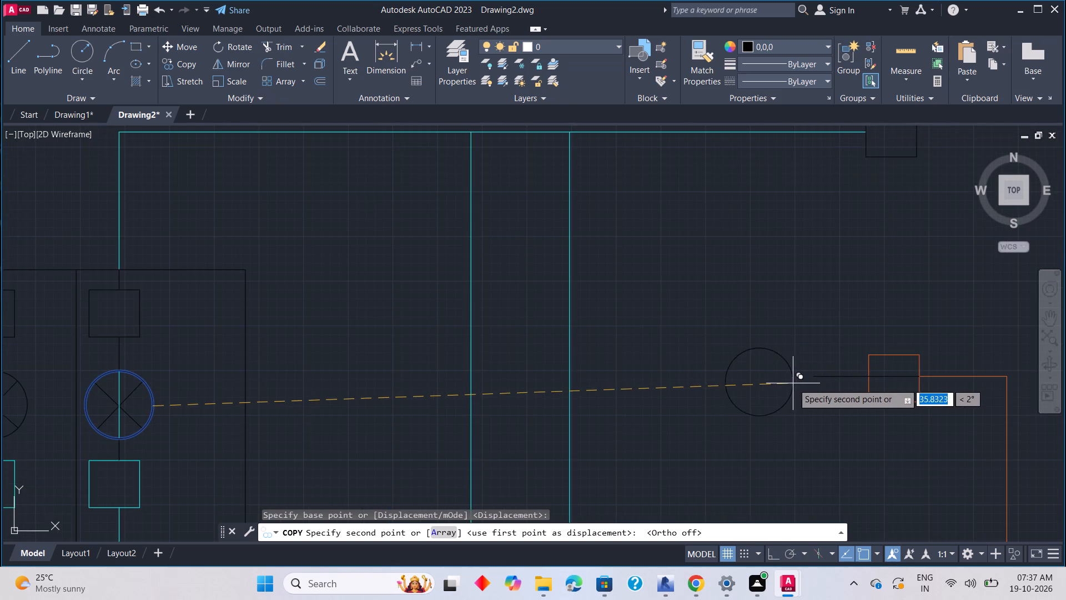
{"action": "scroll", "coordinate": [794, 382], "scroll_direction": "up", "scroll_amount": 2}
{"action": "left_click", "coordinate": [839, 369]}
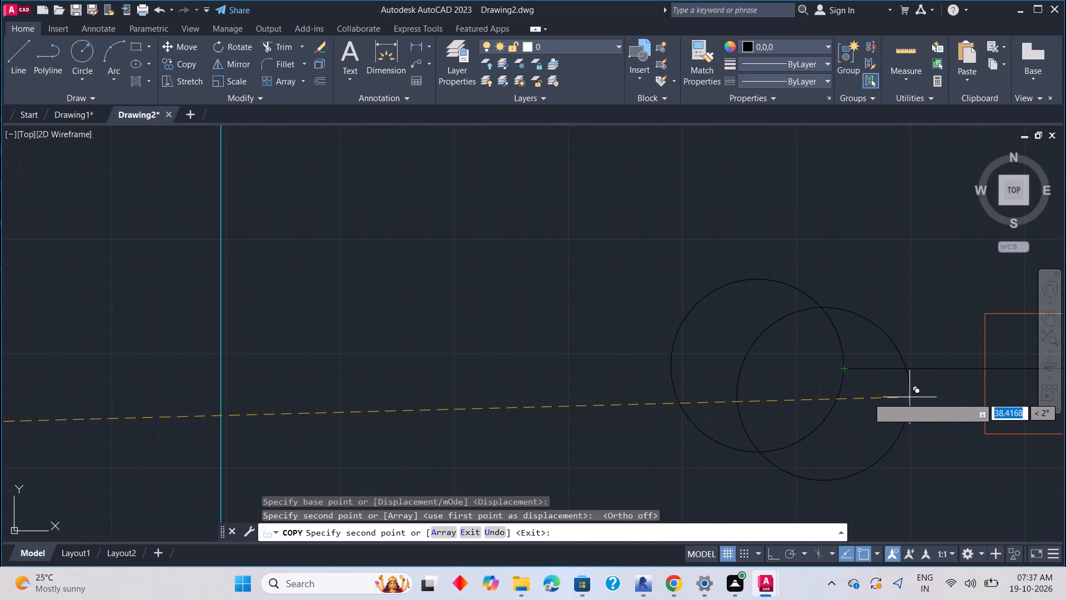
{"action": "scroll", "coordinate": [947, 202], "scroll_direction": "down", "scroll_amount": 4}
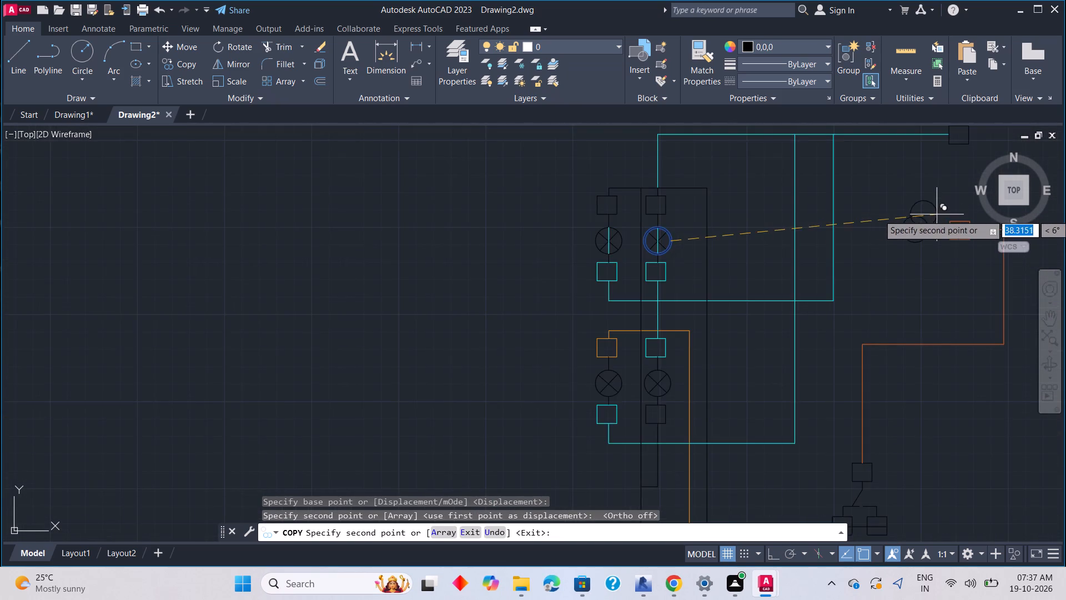
{"action": "middle_click_drag", "start_coordinate": [937, 214], "coordinate": [473, 324]}
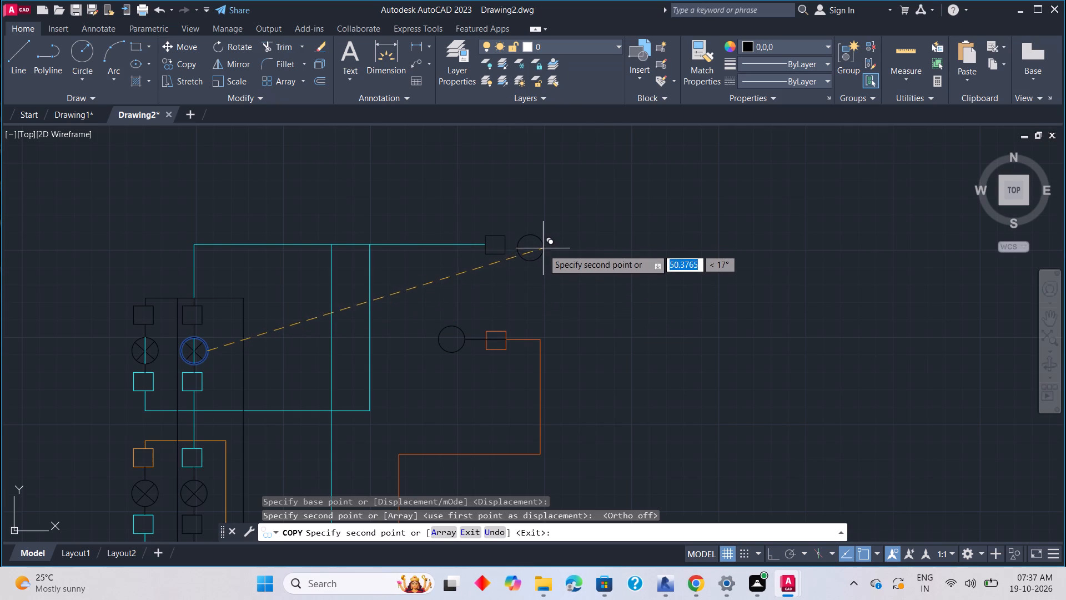
{"action": "key", "text": "Escape"}
Change the colour of the switch's upper terminal square to orange 242,103,34.
{"action": "scroll", "coordinate": [542, 262], "scroll_direction": "down", "scroll_amount": 1}
{"action": "scroll", "coordinate": [513, 313], "scroll_direction": "up", "scroll_amount": 4}
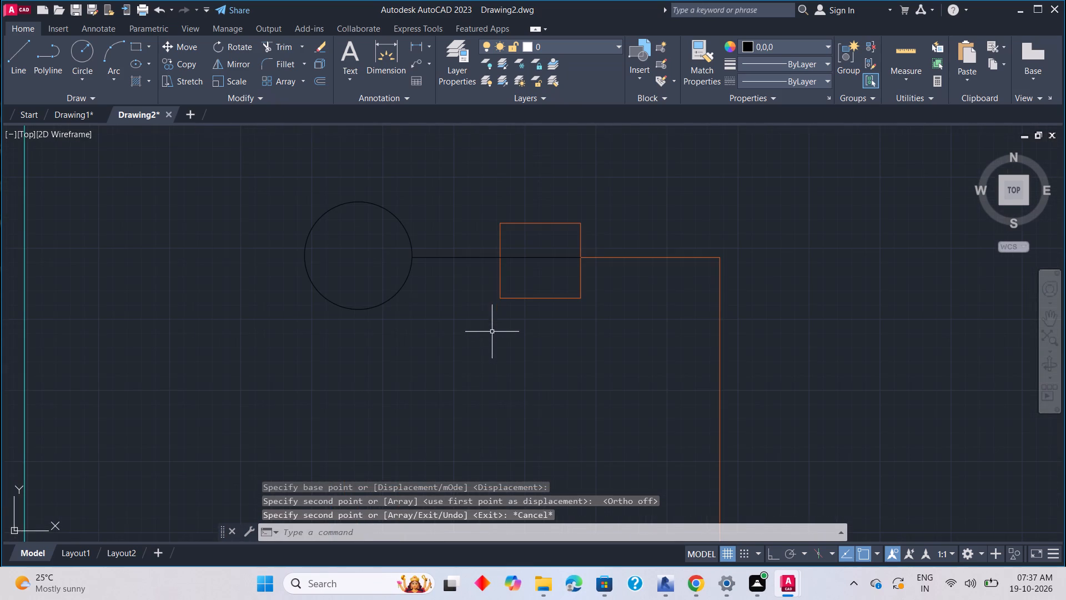
{"action": "scroll", "coordinate": [489, 342], "scroll_direction": "down", "scroll_amount": 6}
{"action": "middle_click_drag", "start_coordinate": [527, 430], "coordinate": [598, 374]}
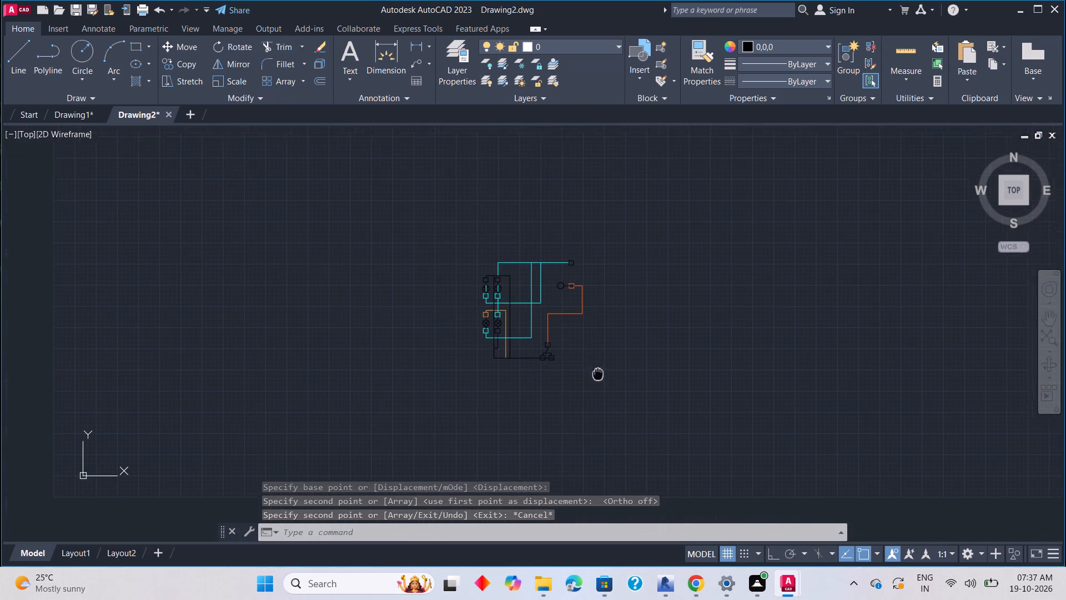
{"action": "middle_click_drag", "start_coordinate": [598, 374], "coordinate": [603, 368]}
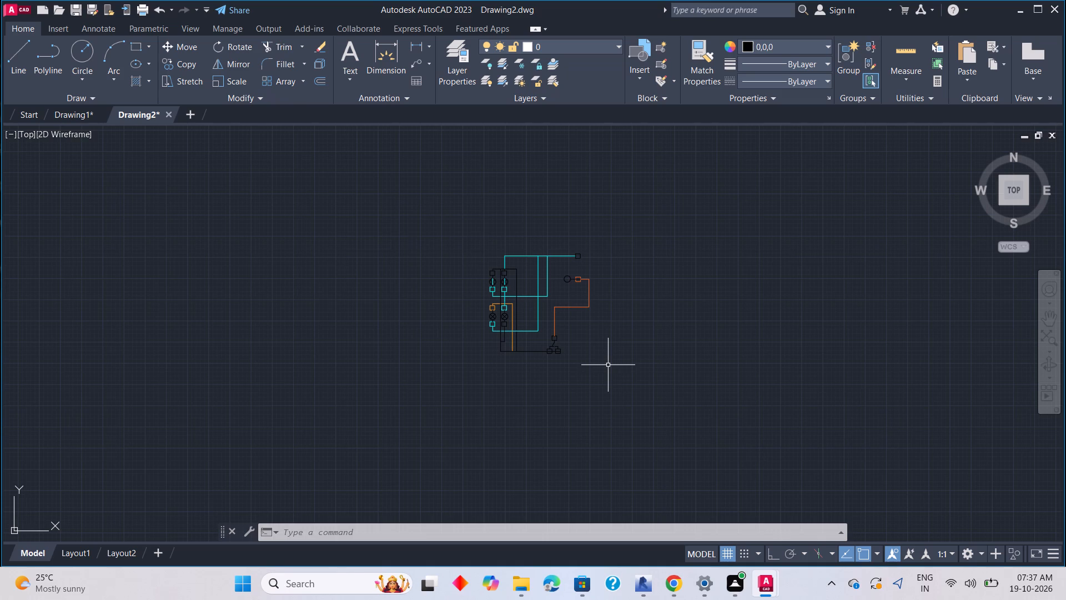
{"action": "middle_click_drag", "start_coordinate": [592, 336], "coordinate": [630, 297]}
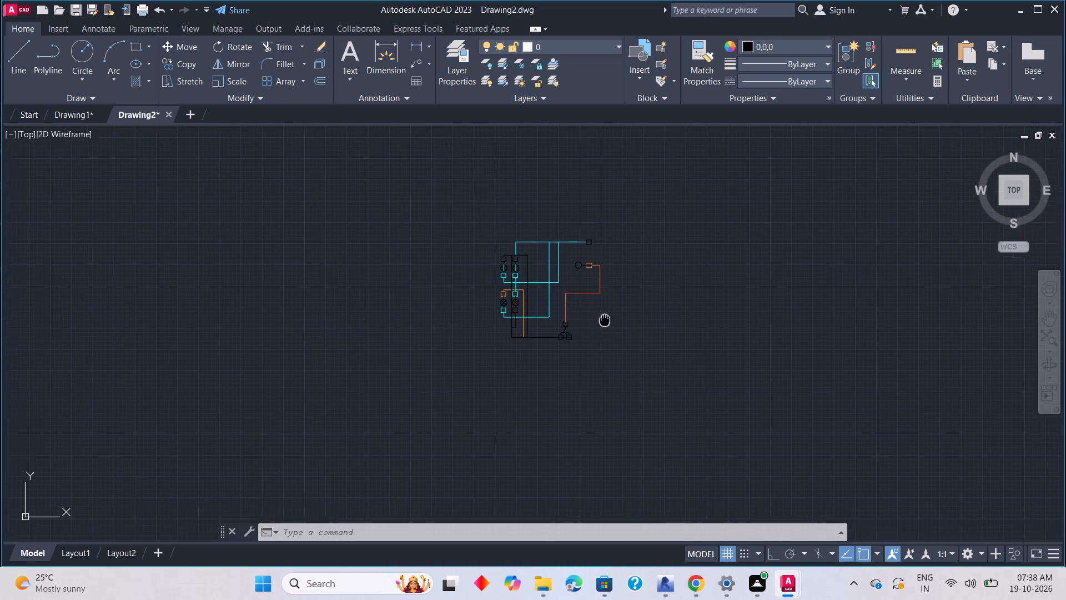
{"action": "middle_click_drag", "start_coordinate": [630, 297], "coordinate": [682, 234]}
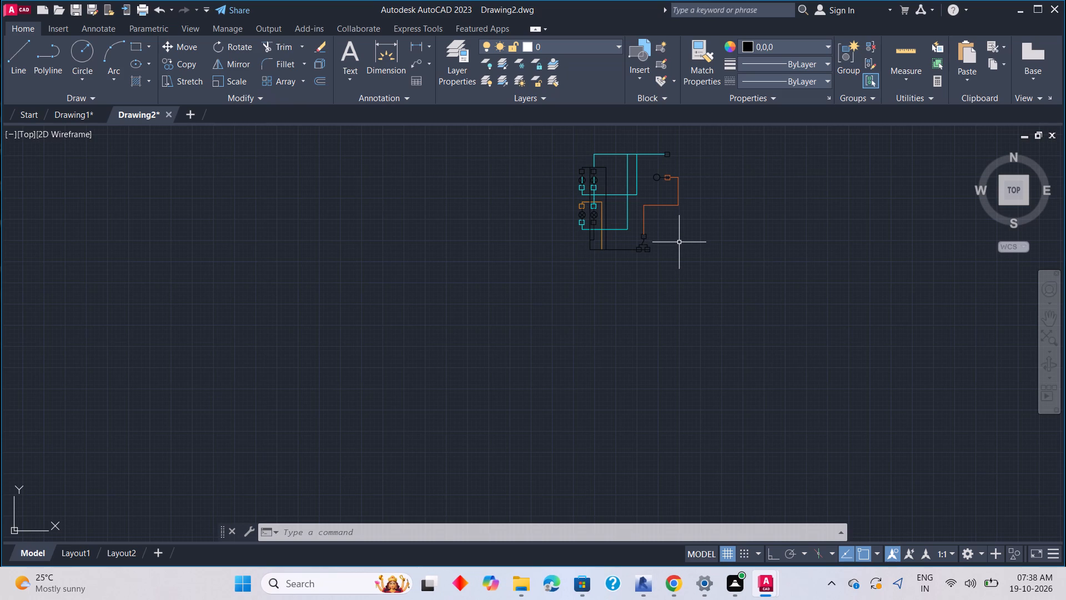
{"action": "scroll", "coordinate": [663, 252], "scroll_direction": "up", "scroll_amount": 1}
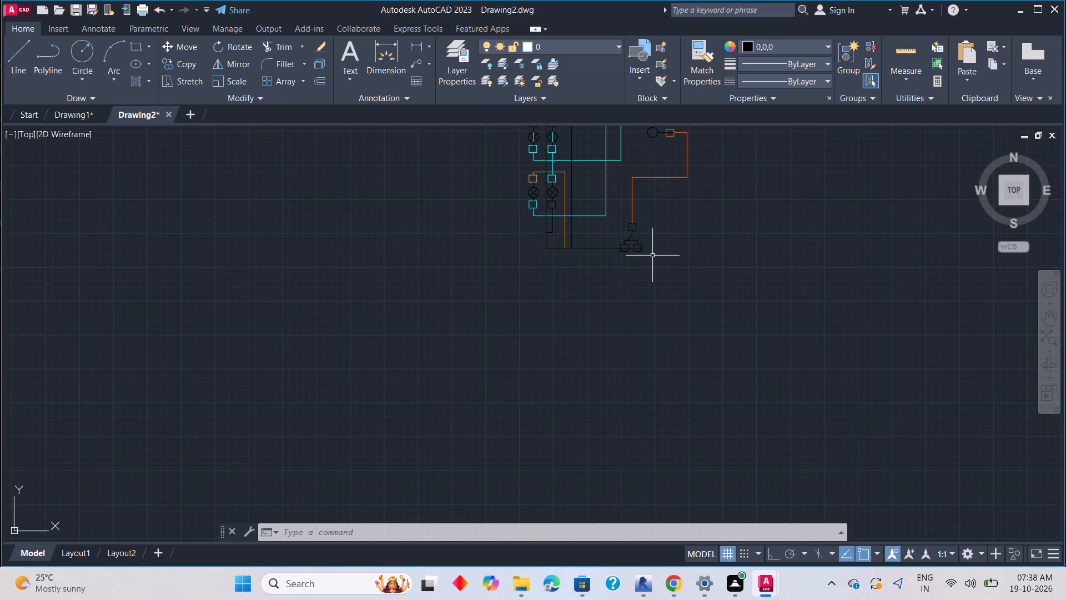
{"action": "scroll", "coordinate": [651, 252], "scroll_direction": "up", "scroll_amount": 1}
{"action": "middle_click_drag", "start_coordinate": [652, 250], "coordinate": [666, 254]}
{"action": "scroll", "coordinate": [667, 261], "scroll_direction": "up", "scroll_amount": 1}
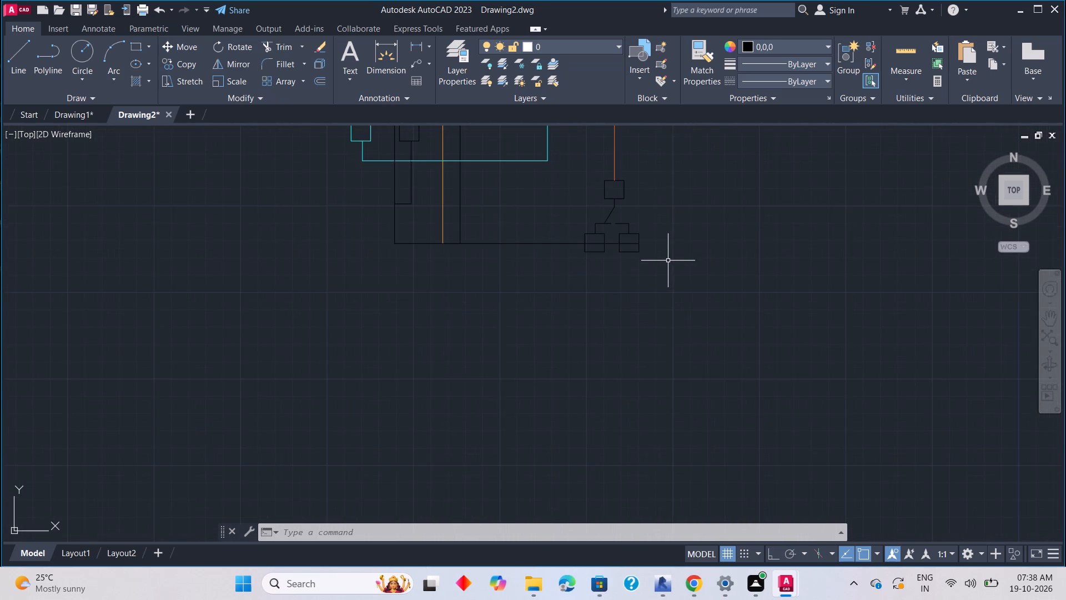
{"action": "scroll", "coordinate": [665, 253], "scroll_direction": "down", "scroll_amount": 2}
{"action": "middle_click_drag", "start_coordinate": [667, 251], "coordinate": [666, 275]}
{"action": "scroll", "coordinate": [665, 262], "scroll_direction": "up", "scroll_amount": 2}
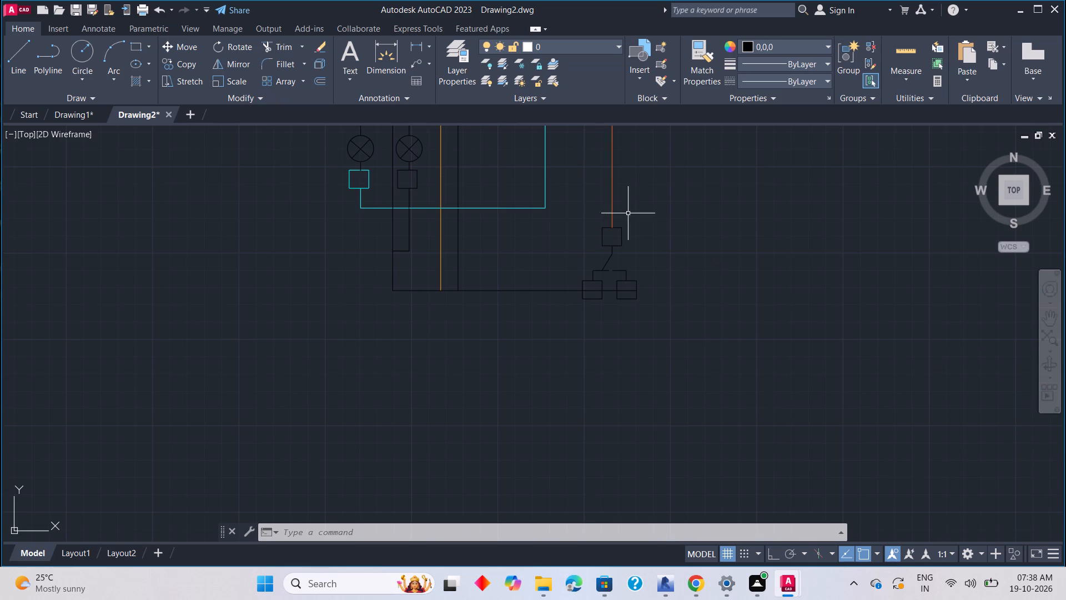
{"action": "left_click", "coordinate": [622, 236]}
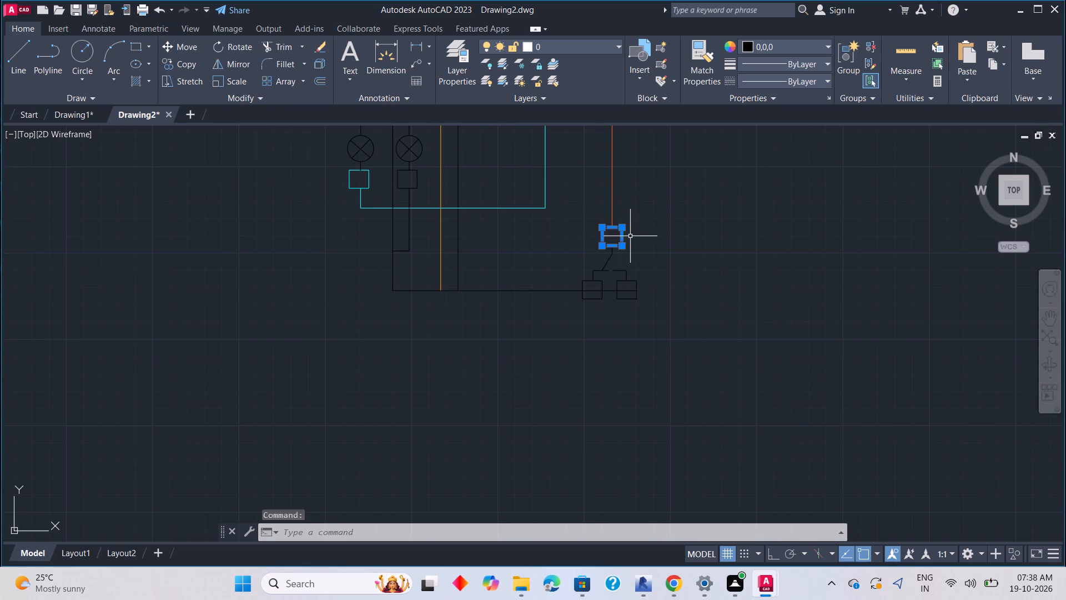
{"action": "left_click", "coordinate": [771, 46]}
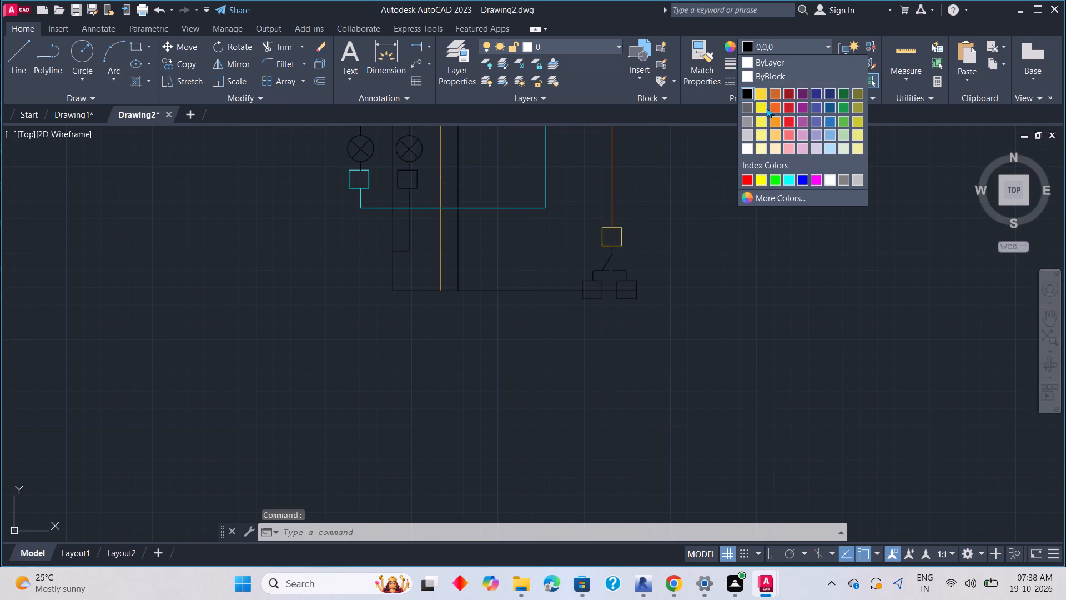
{"action": "left_click", "coordinate": [774, 107]}
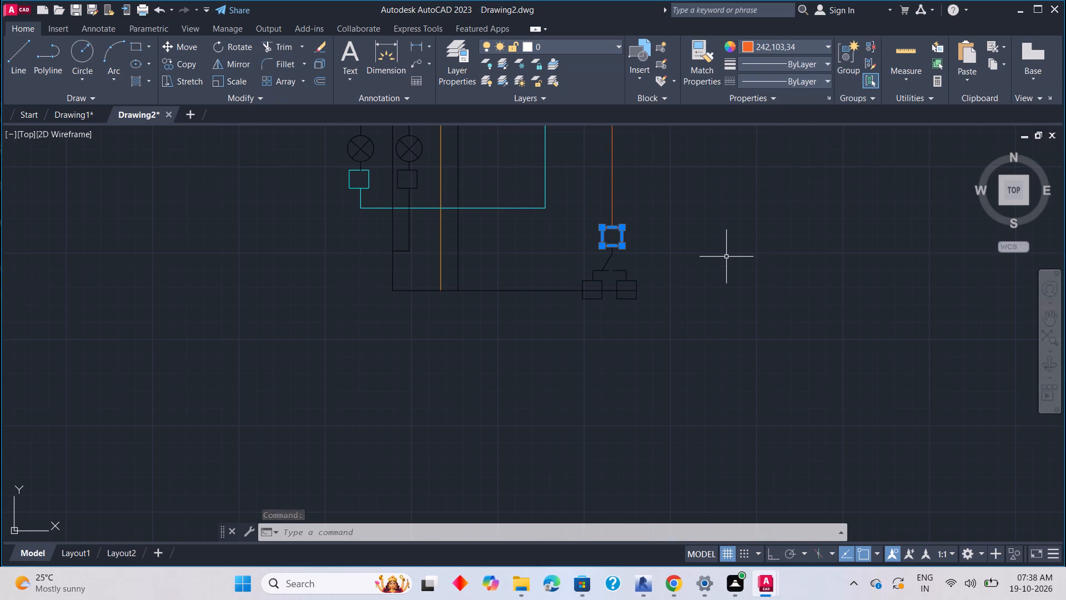
{"action": "key", "text": "Escape"}
Draw a black vertical line about 57.43 long downward from the lower-left corner of the black wiring, with ortho on.
{"action": "scroll", "coordinate": [672, 337], "scroll_direction": "down", "scroll_amount": 3}
{"action": "middle_click_drag", "start_coordinate": [643, 376], "coordinate": [678, 284]}
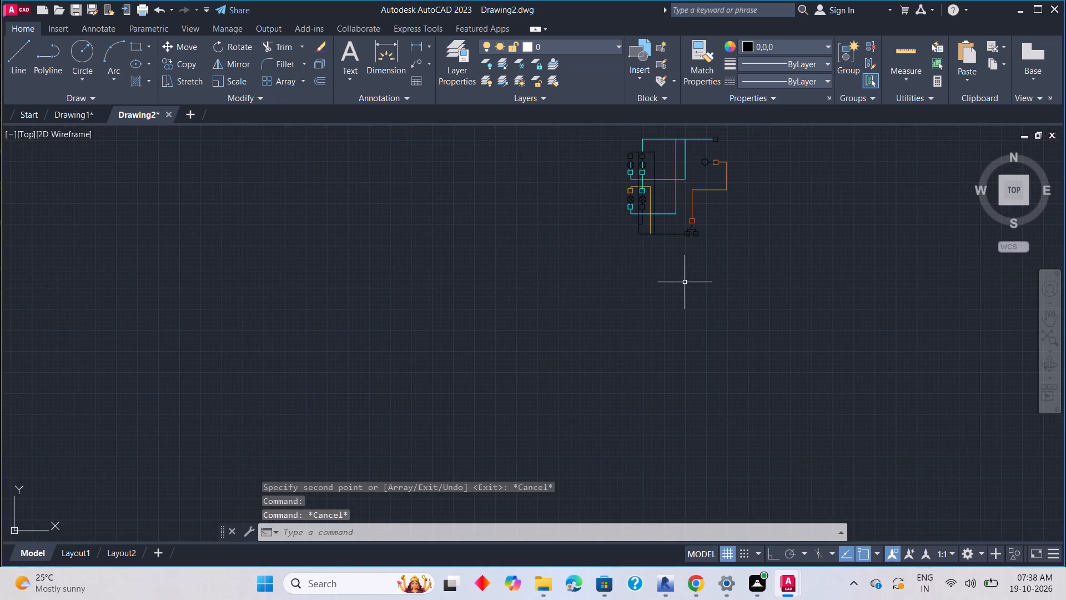
{"action": "scroll", "coordinate": [685, 281], "scroll_direction": "down", "scroll_amount": 1}
{"action": "middle_click_drag", "start_coordinate": [689, 273], "coordinate": [707, 218]}
{"action": "scroll", "coordinate": [704, 218], "scroll_direction": "up", "scroll_amount": 1}
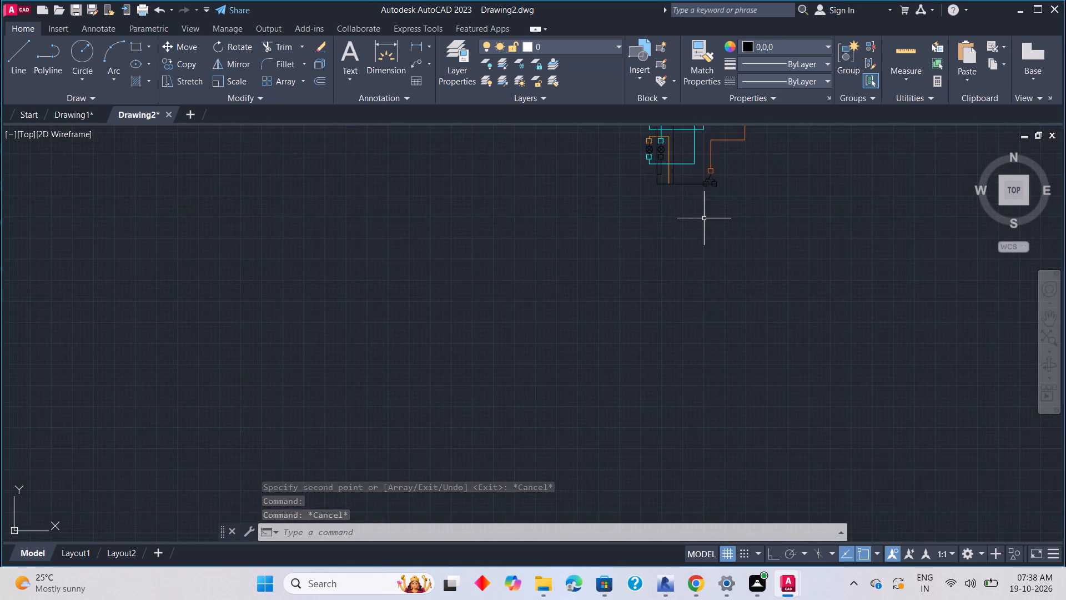
{"action": "middle_click_drag", "start_coordinate": [704, 219], "coordinate": [731, 331]}
{"action": "middle_click_drag", "start_coordinate": [733, 299], "coordinate": [753, 247]}
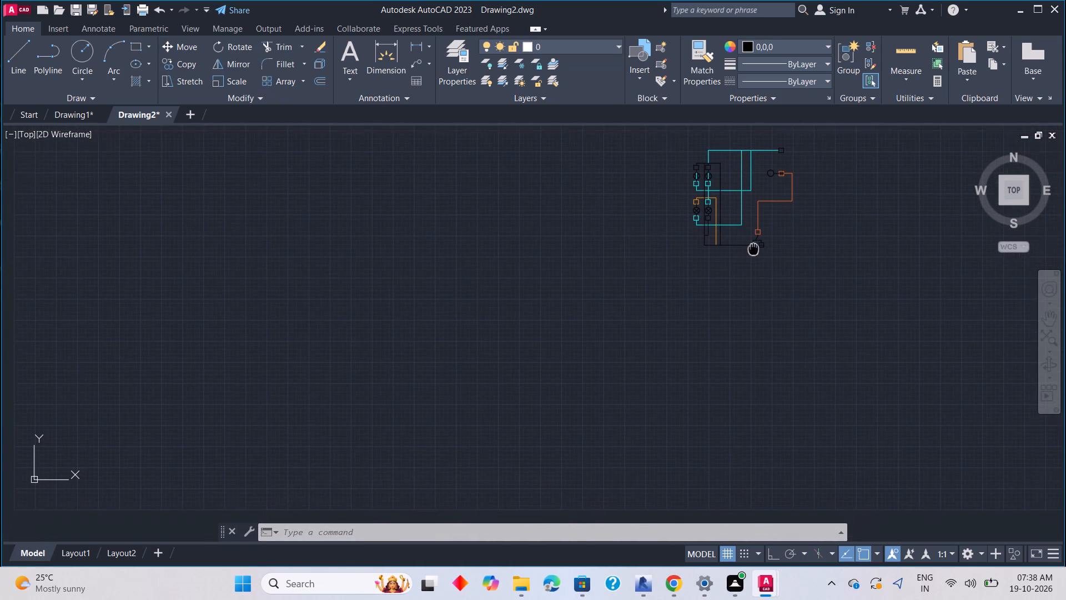
{"action": "middle_click_drag", "start_coordinate": [753, 247], "coordinate": [754, 243]}
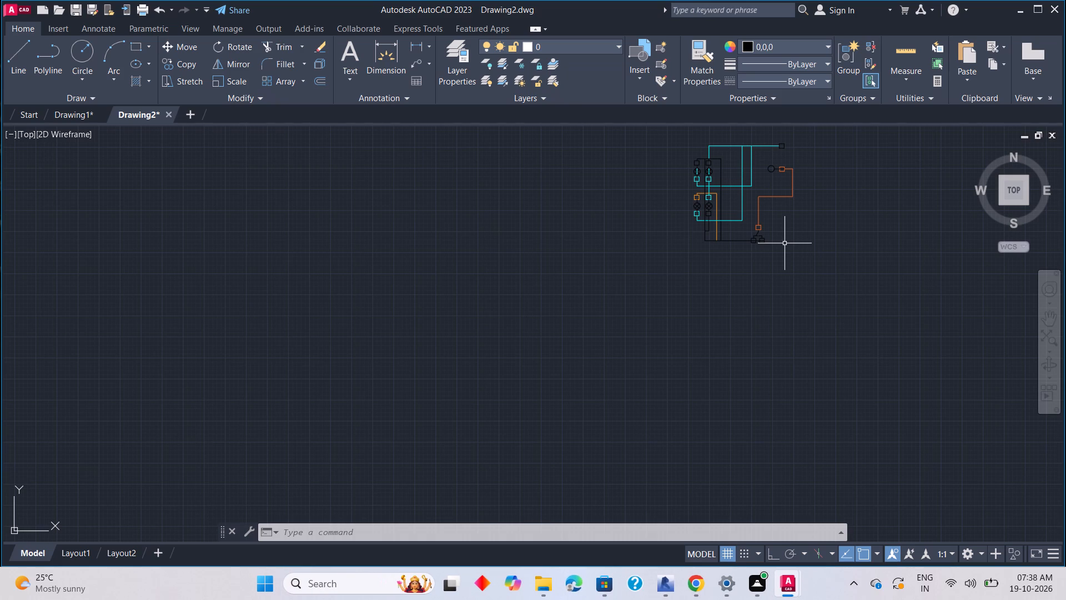
{"action": "middle_click_drag", "start_coordinate": [712, 263], "coordinate": [717, 294]}
{"action": "scroll", "coordinate": [719, 282], "scroll_direction": "up", "scroll_amount": 1}
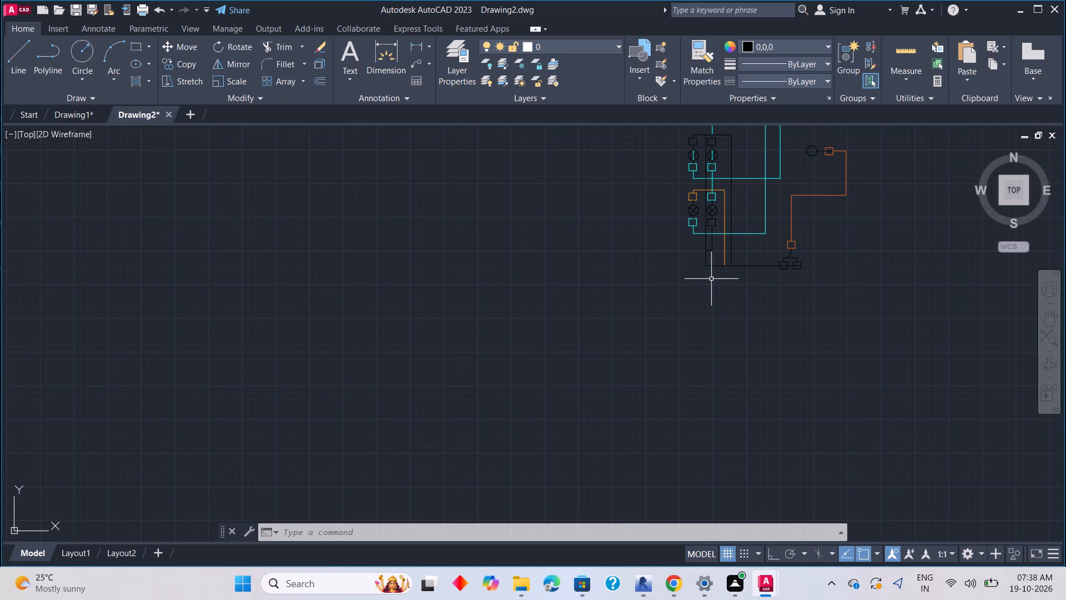
{"action": "key", "text": "l"}
{"action": "key", "text": "space"}
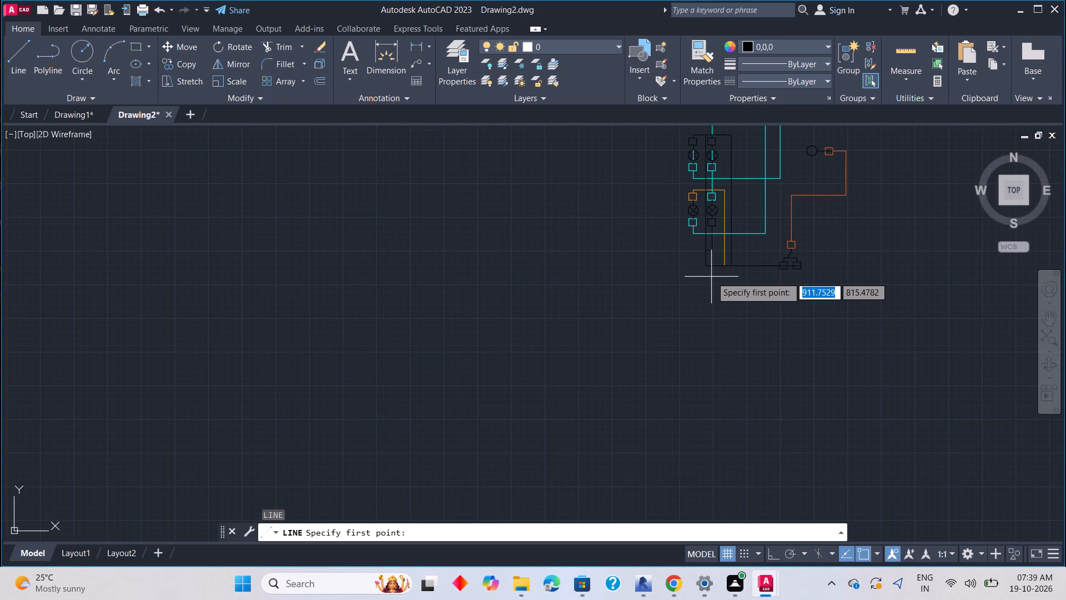
{"action": "left_click", "coordinate": [710, 267]}
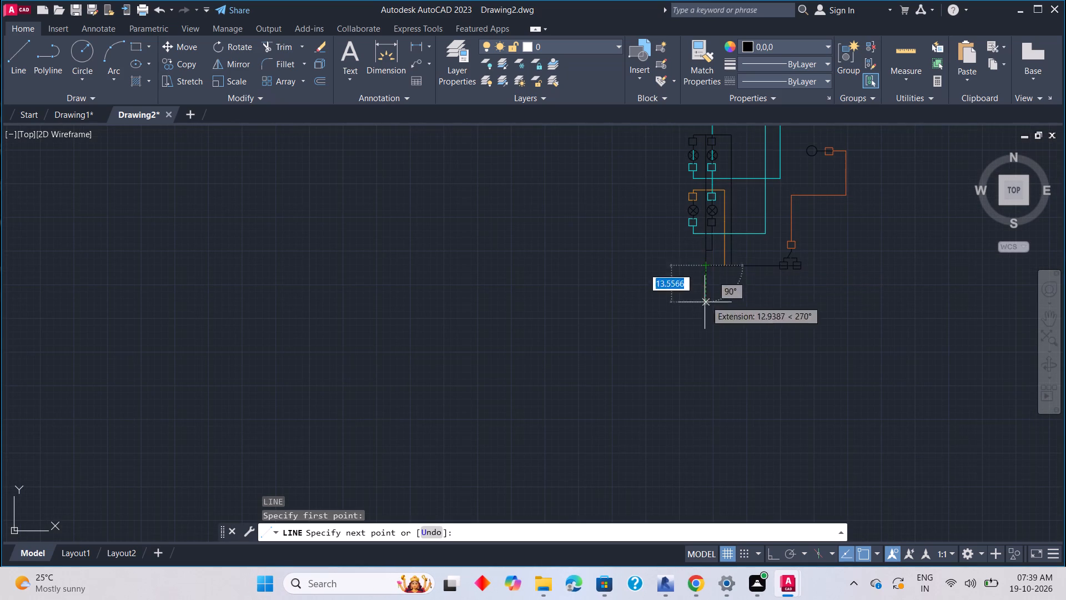
{"action": "left_click_drag", "start_coordinate": [768, 550], "coordinate": [763, 544]}
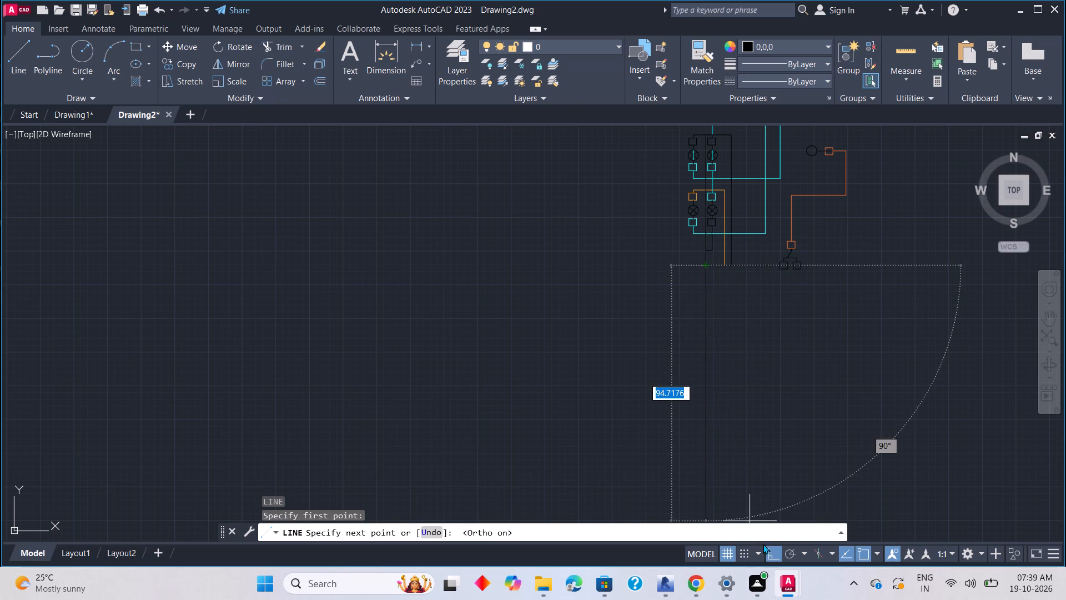
{"action": "left_click_drag", "start_coordinate": [763, 544], "coordinate": [762, 540]}
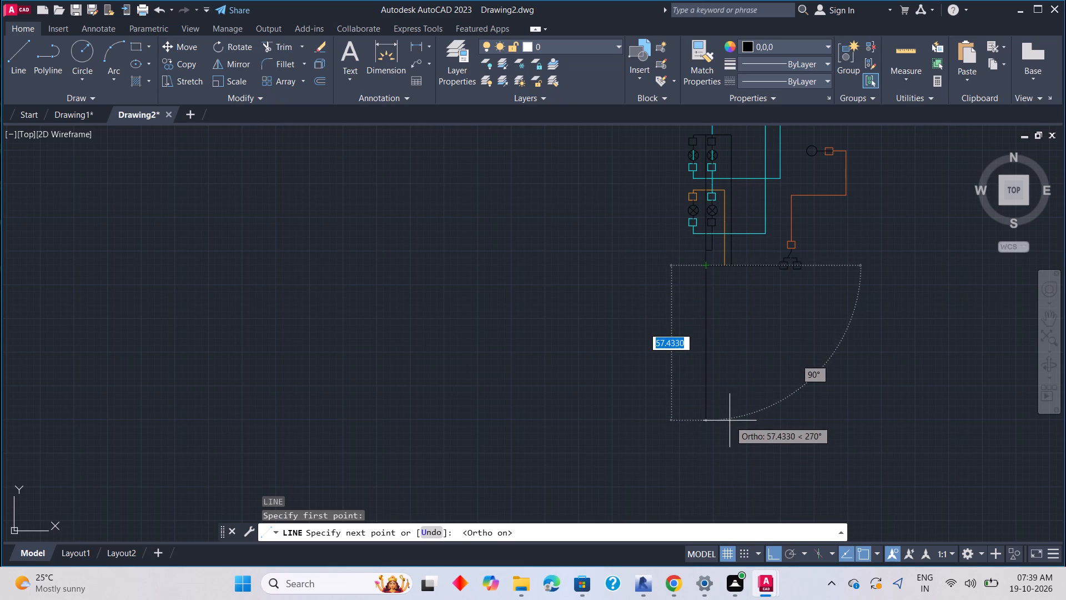
{"action": "left_click", "coordinate": [730, 421]}
{"action": "key", "text": "Escape"}
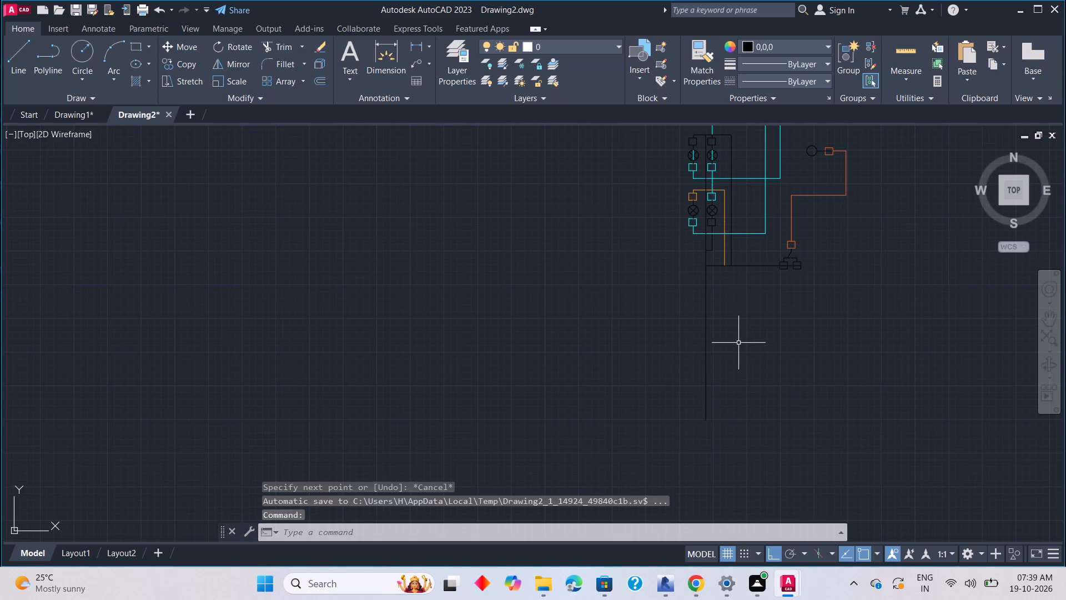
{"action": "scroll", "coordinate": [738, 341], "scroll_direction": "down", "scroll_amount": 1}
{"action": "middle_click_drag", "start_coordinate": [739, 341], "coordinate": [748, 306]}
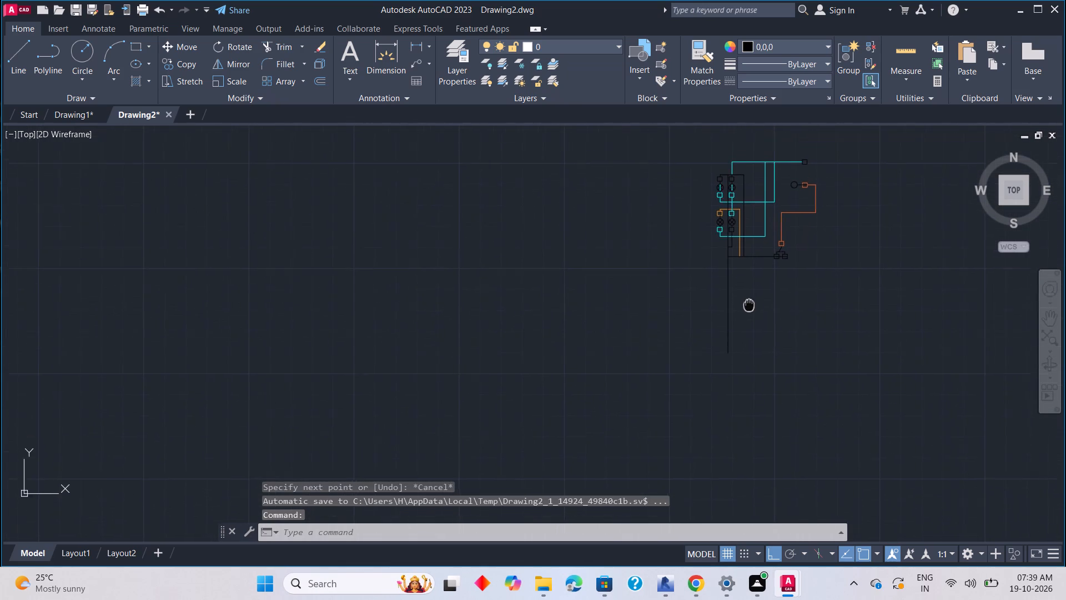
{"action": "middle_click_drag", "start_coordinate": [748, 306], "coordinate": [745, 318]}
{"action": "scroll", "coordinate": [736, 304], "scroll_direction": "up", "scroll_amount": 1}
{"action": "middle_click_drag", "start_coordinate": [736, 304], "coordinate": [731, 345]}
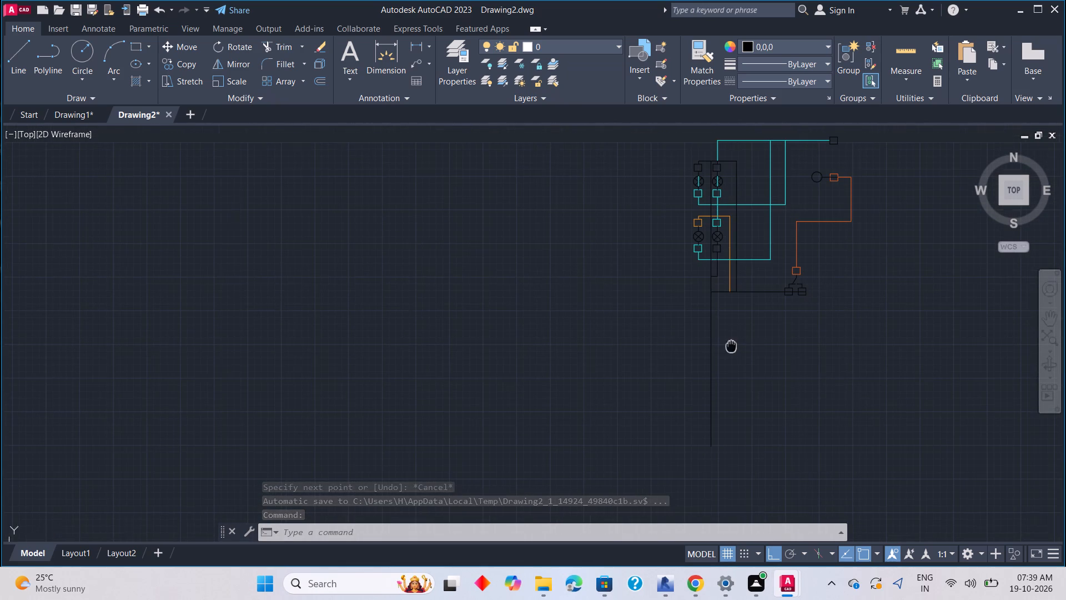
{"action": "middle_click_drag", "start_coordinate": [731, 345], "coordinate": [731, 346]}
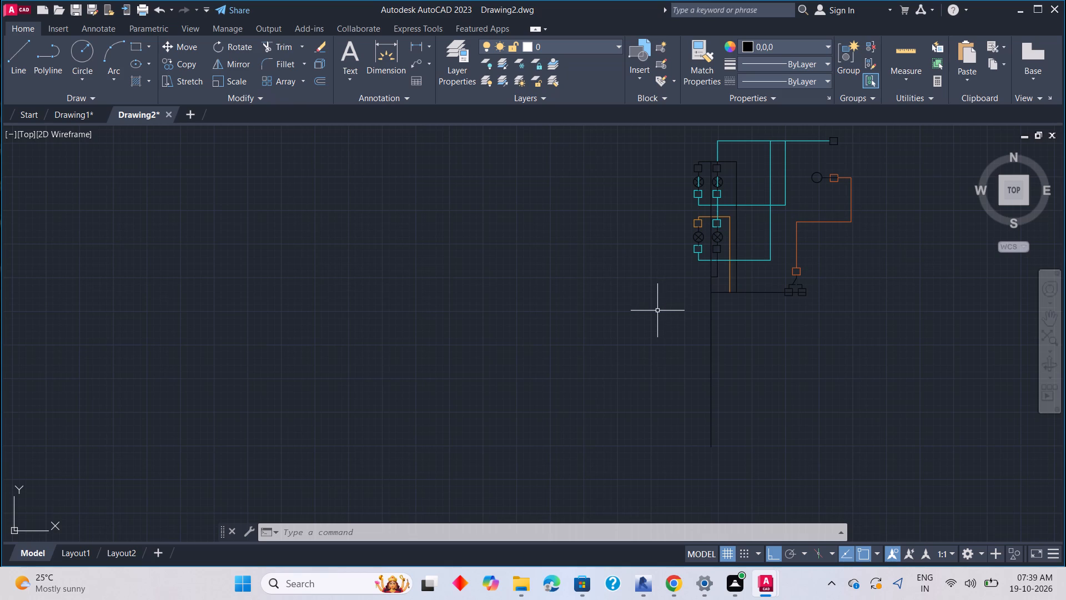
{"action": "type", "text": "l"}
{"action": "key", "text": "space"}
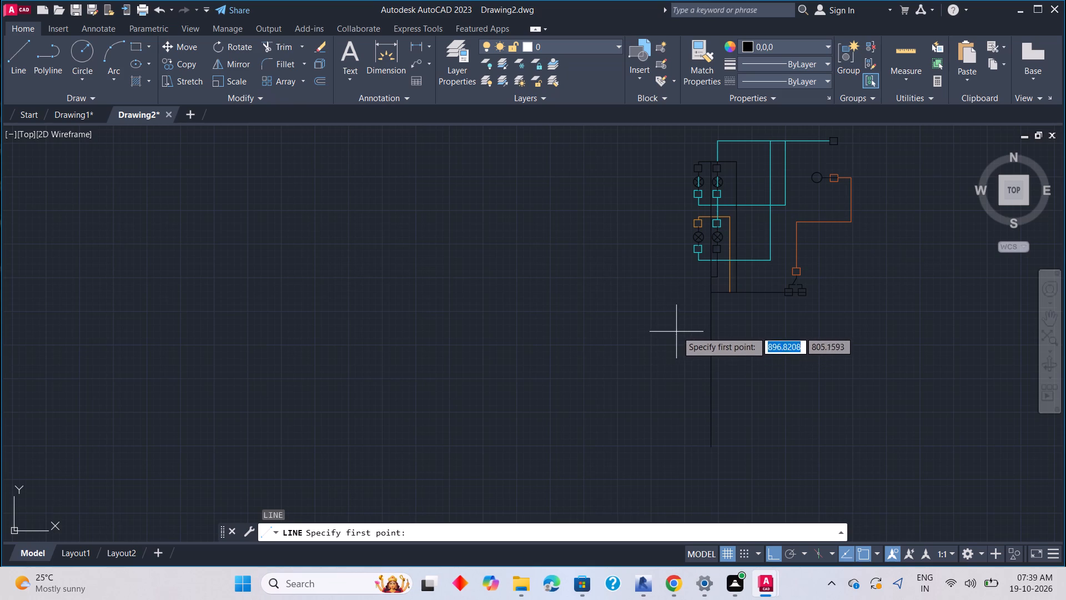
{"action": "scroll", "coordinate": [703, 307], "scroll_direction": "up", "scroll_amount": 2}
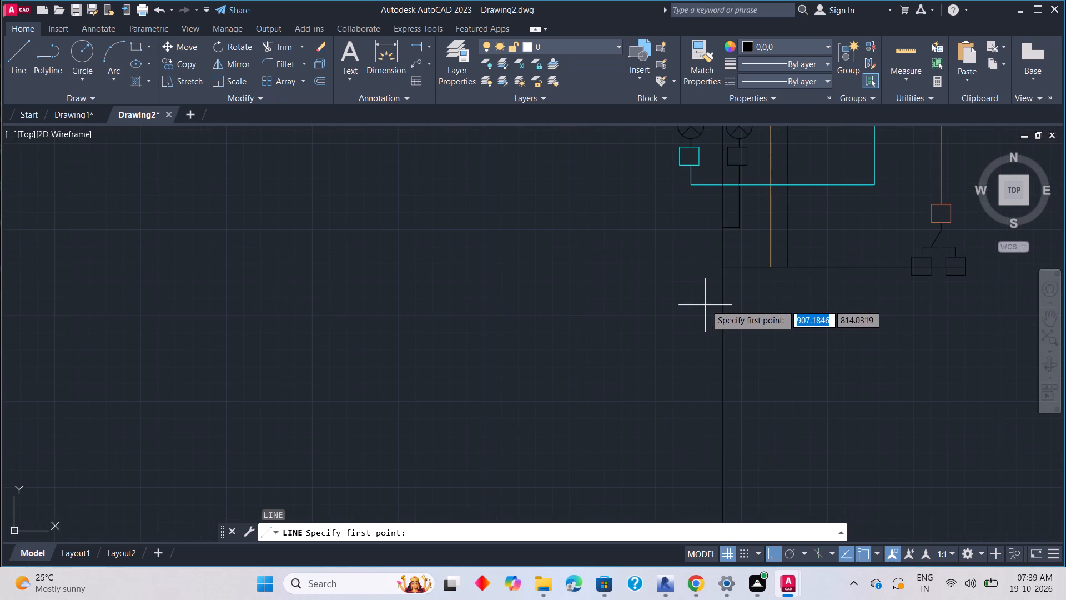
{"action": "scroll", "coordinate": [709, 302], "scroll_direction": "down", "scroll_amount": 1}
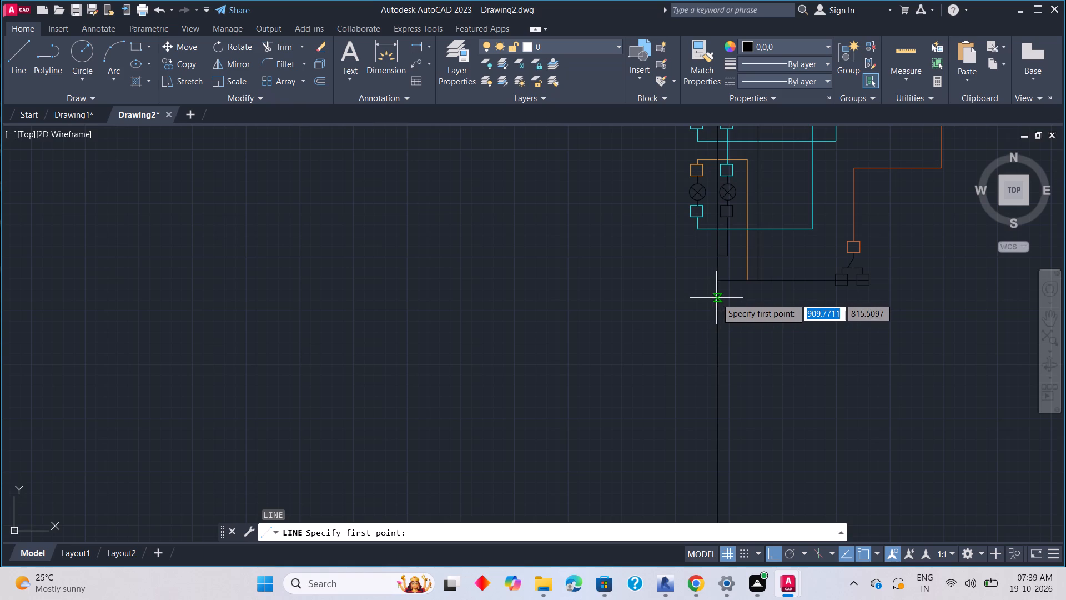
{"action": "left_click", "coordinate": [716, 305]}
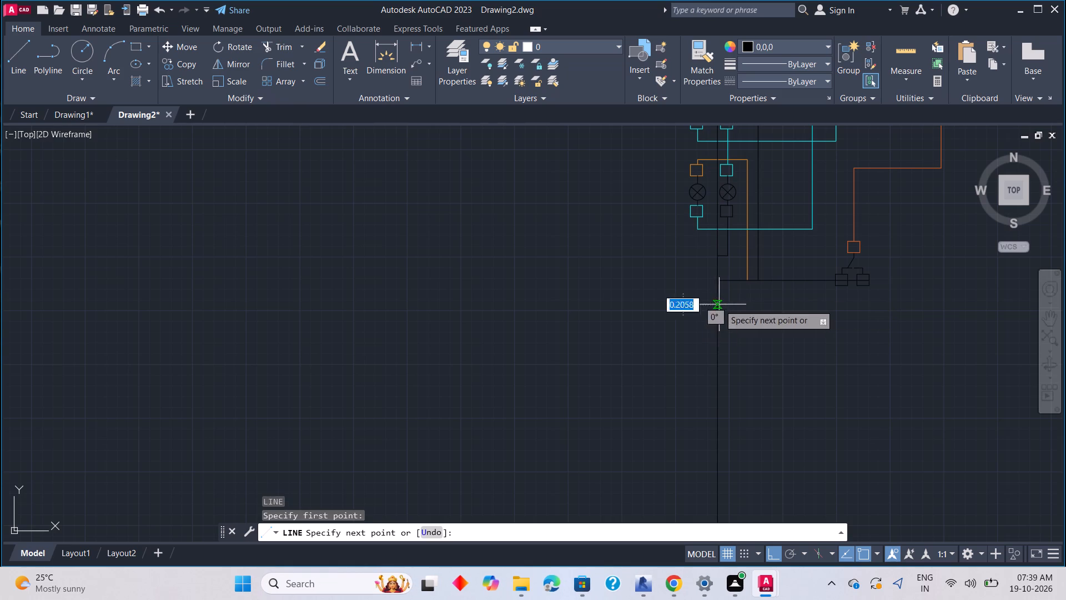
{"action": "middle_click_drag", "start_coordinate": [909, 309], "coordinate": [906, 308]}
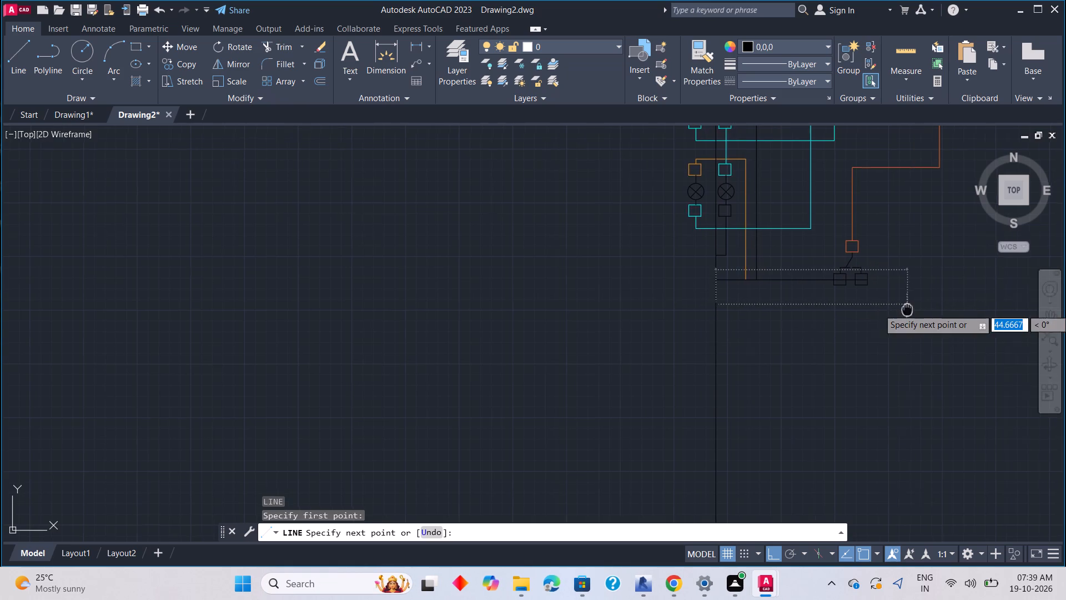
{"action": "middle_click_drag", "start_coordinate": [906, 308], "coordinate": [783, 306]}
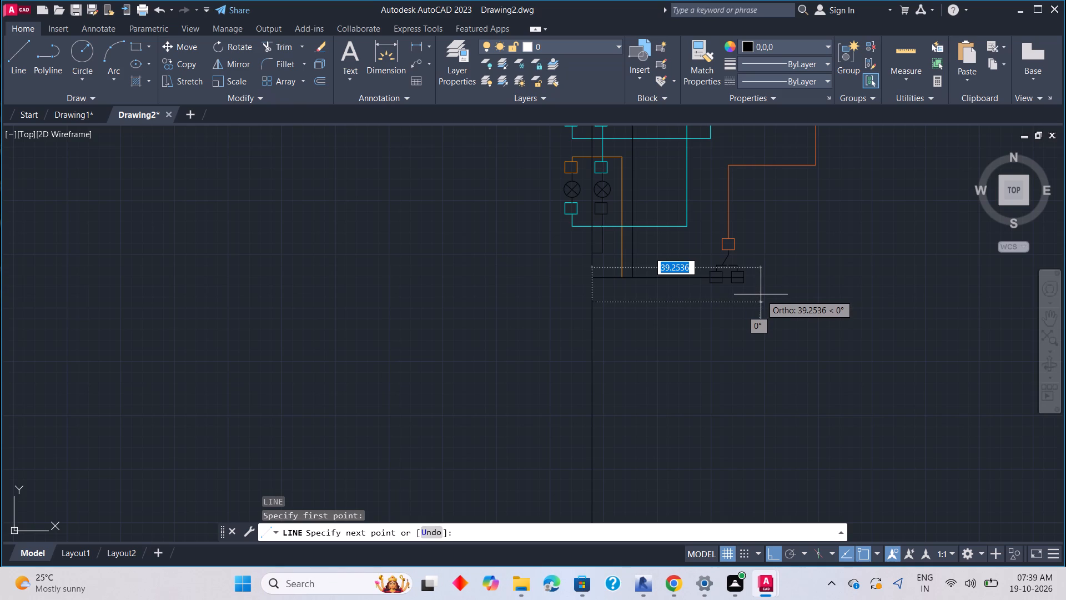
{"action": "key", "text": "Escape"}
Draw a black line from the long vertical wire just below the switch wiring, about 50 rightward past the switch and about 9 down.
{"action": "key", "text": "space"}
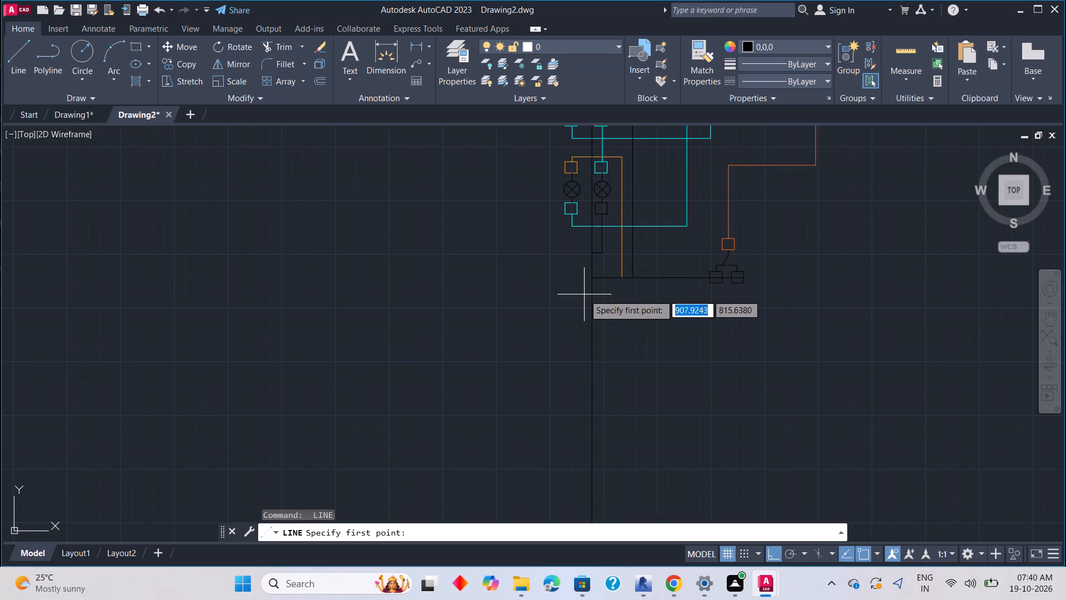
{"action": "left_click", "coordinate": [592, 292]}
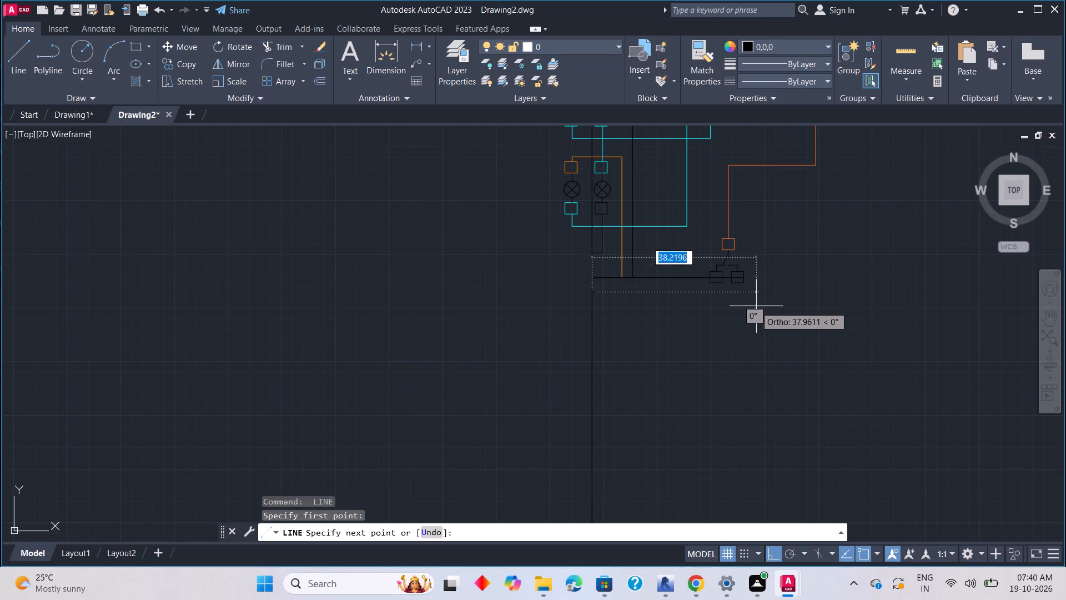
{"action": "left_click", "coordinate": [809, 303]}
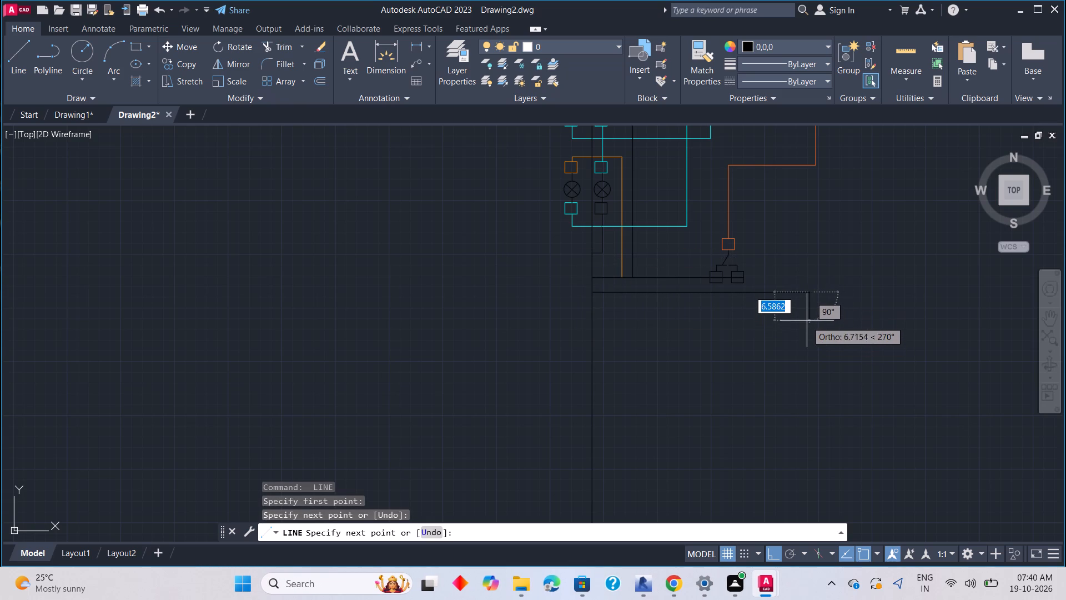
{"action": "scroll", "coordinate": [807, 320], "scroll_direction": "down", "scroll_amount": 1}
{"action": "middle_click_drag", "start_coordinate": [807, 319], "coordinate": [817, 287]}
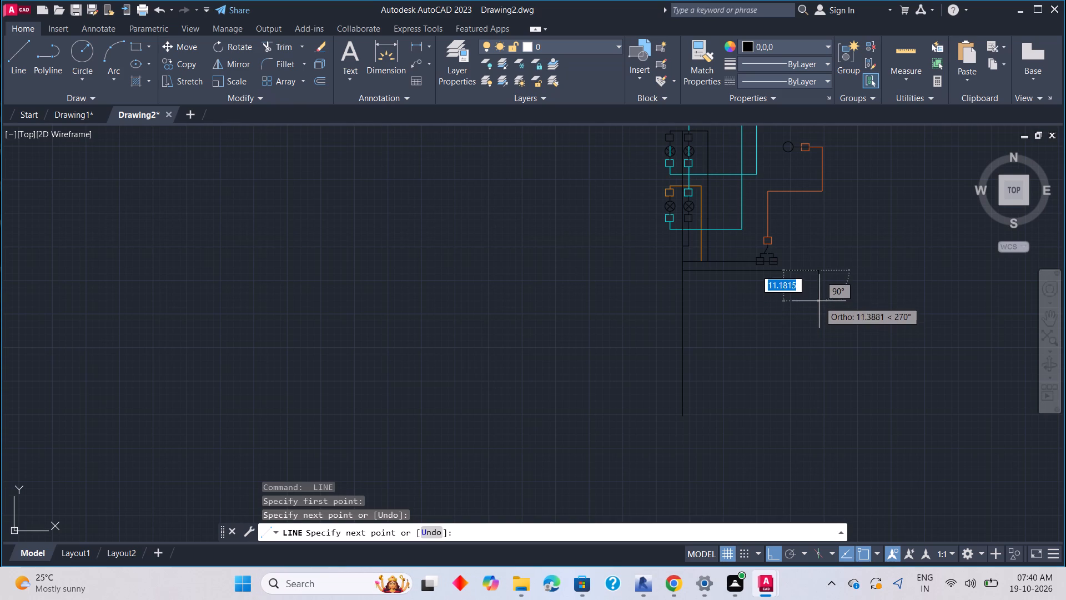
{"action": "scroll", "coordinate": [819, 296], "scroll_direction": "up", "scroll_amount": 1}
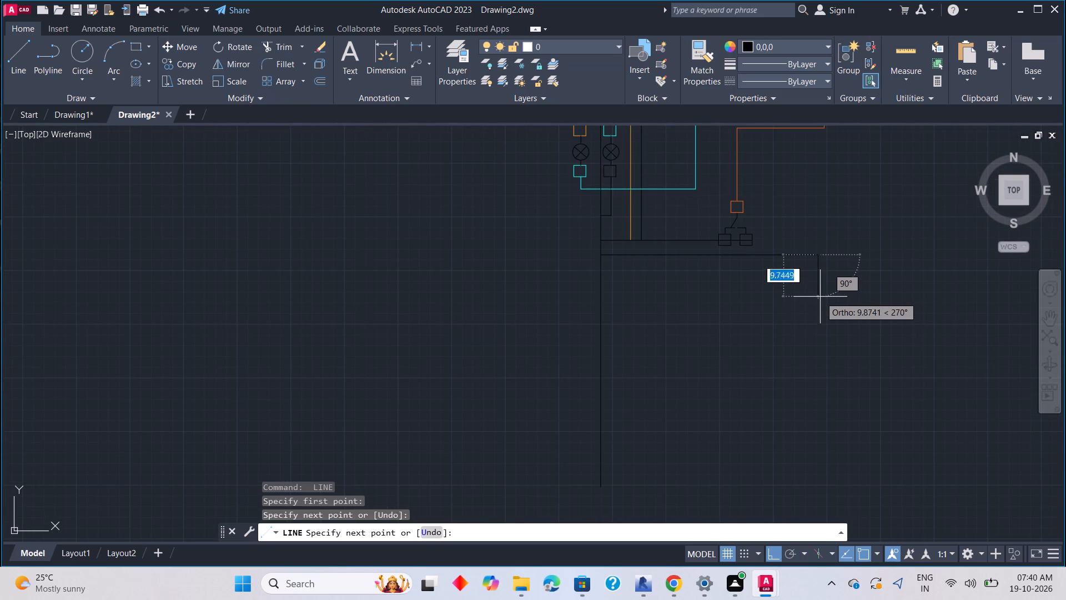
{"action": "left_click", "coordinate": [820, 293]}
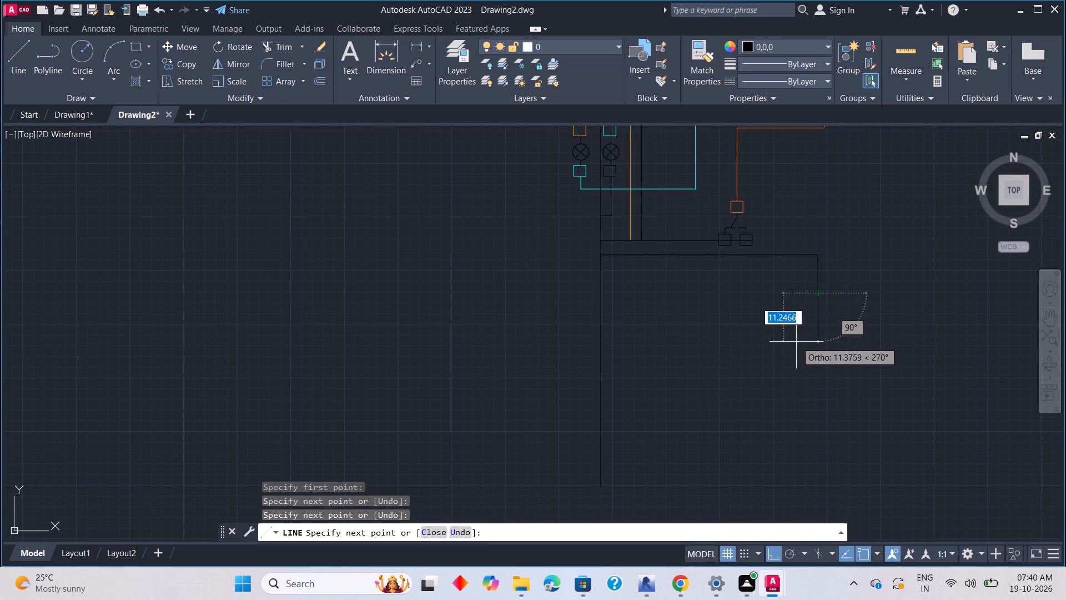
{"action": "key", "text": "Escape"}
Copy the switch's lower-right terminal square by its top edge midpoint to the free lower end of the new black wire, with ortho off.
{"action": "left_click", "coordinate": [750, 237]}
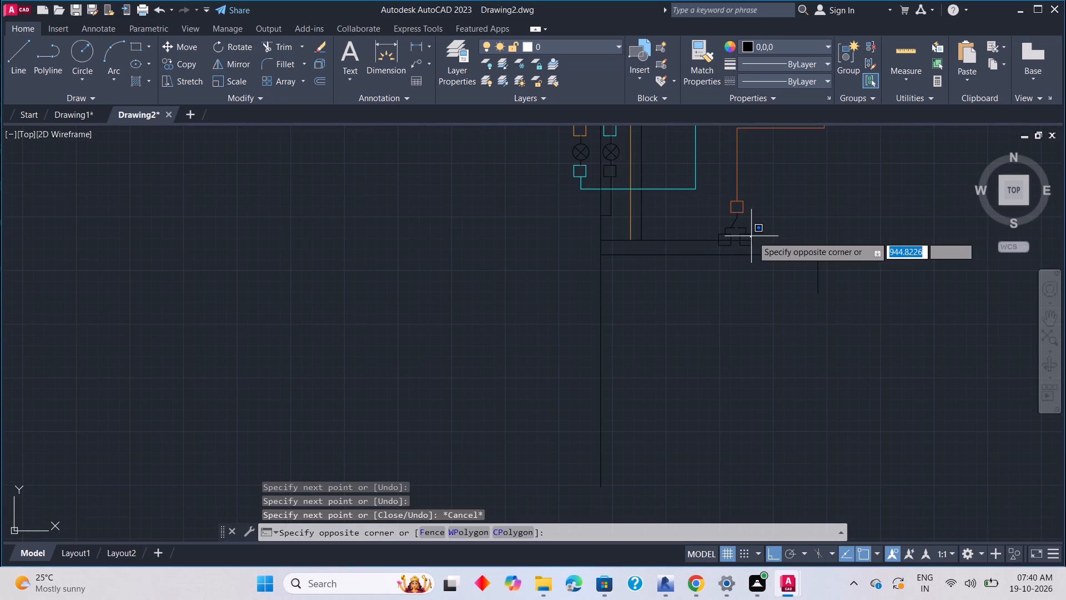
{"action": "key", "text": "Escape"}
{"action": "left_click", "coordinate": [753, 237]}
{"action": "right_click", "coordinate": [759, 246]}
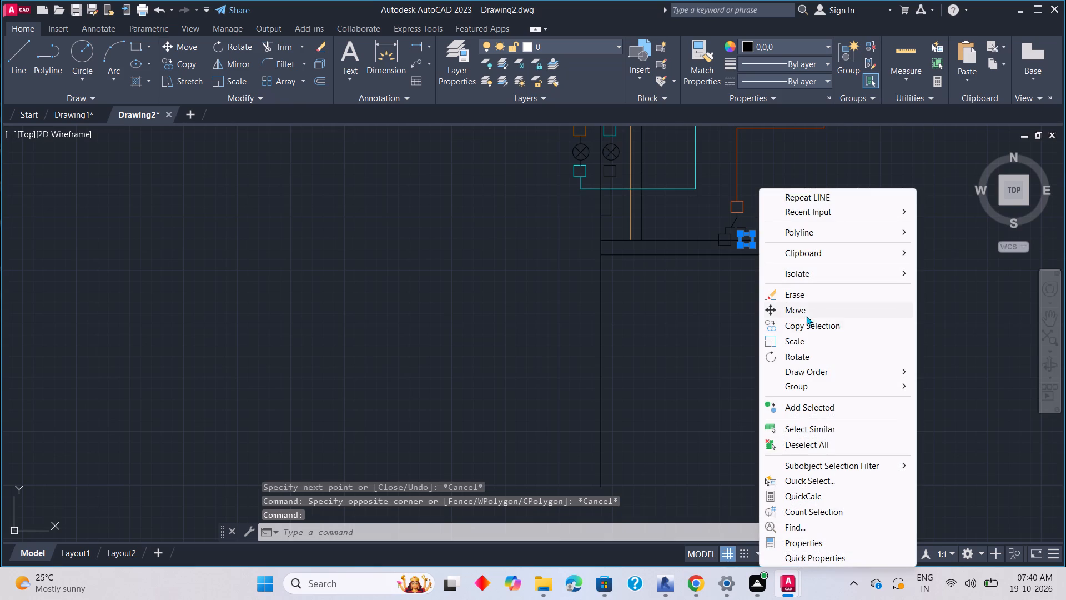
{"action": "left_click", "coordinate": [806, 322]}
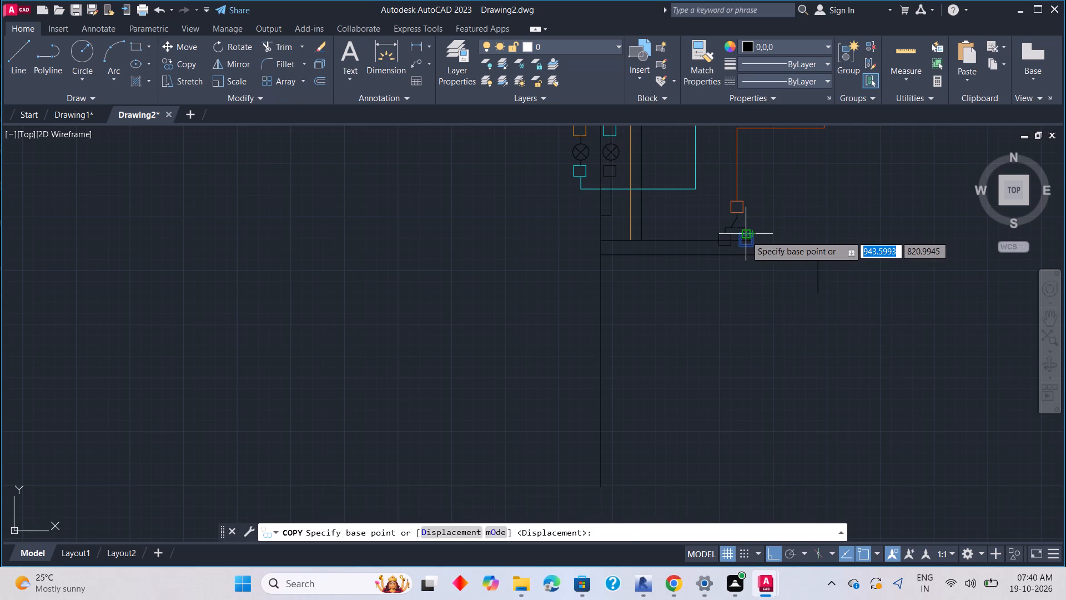
{"action": "left_click", "coordinate": [746, 236]}
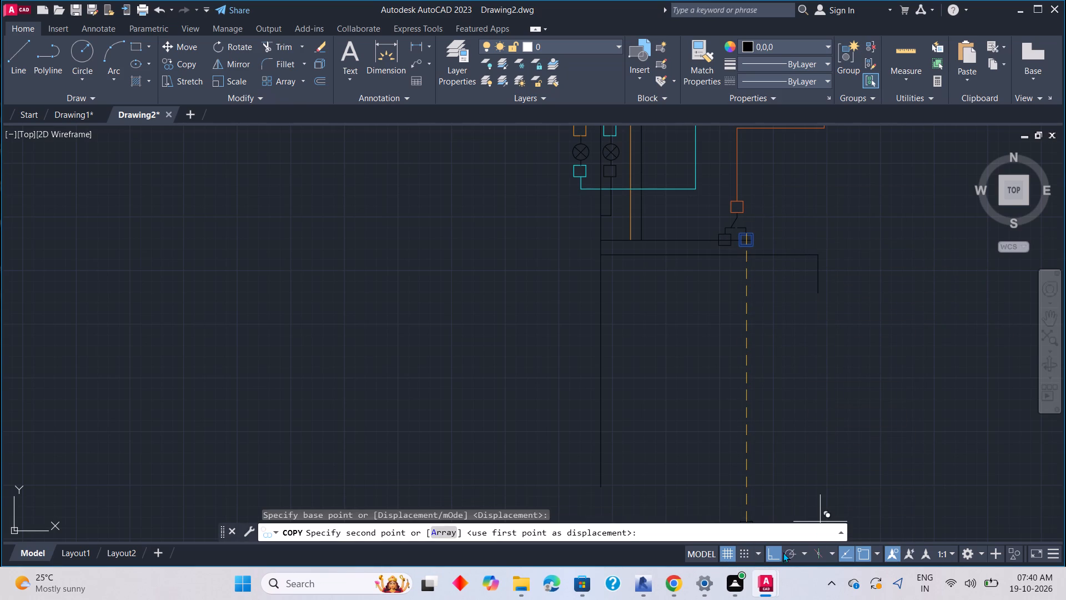
{"action": "left_click_drag", "start_coordinate": [777, 552], "coordinate": [779, 544]}
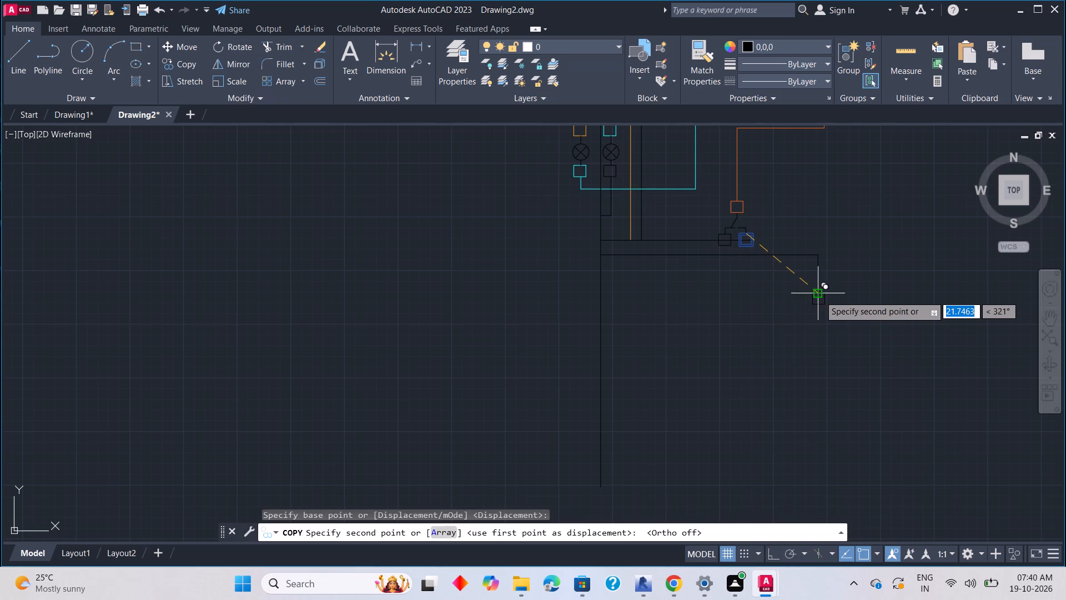
{"action": "left_click", "coordinate": [819, 296]}
{"action": "key", "text": "Escape"}
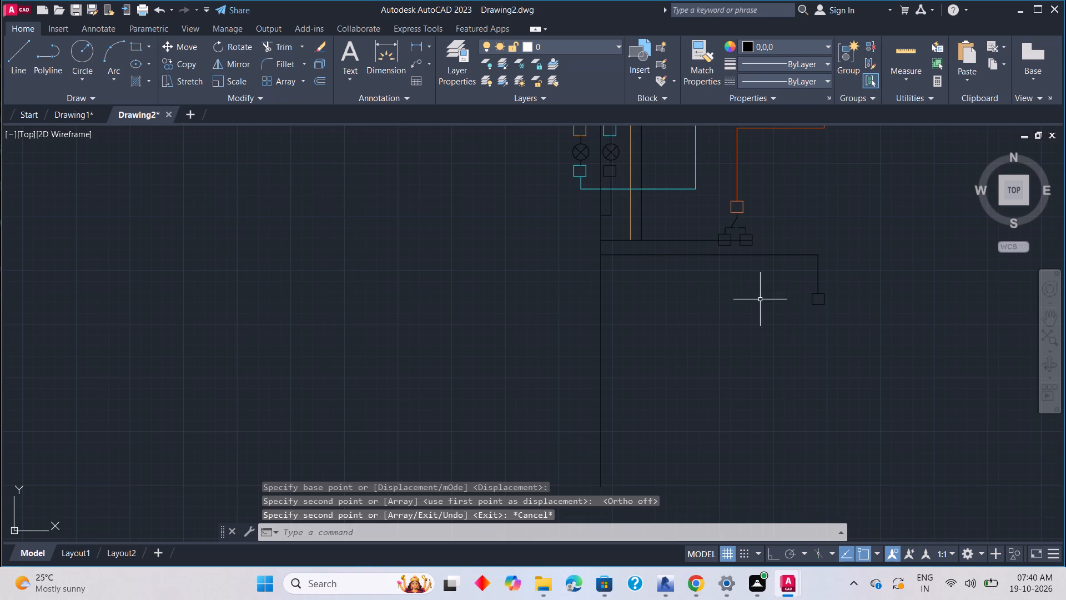
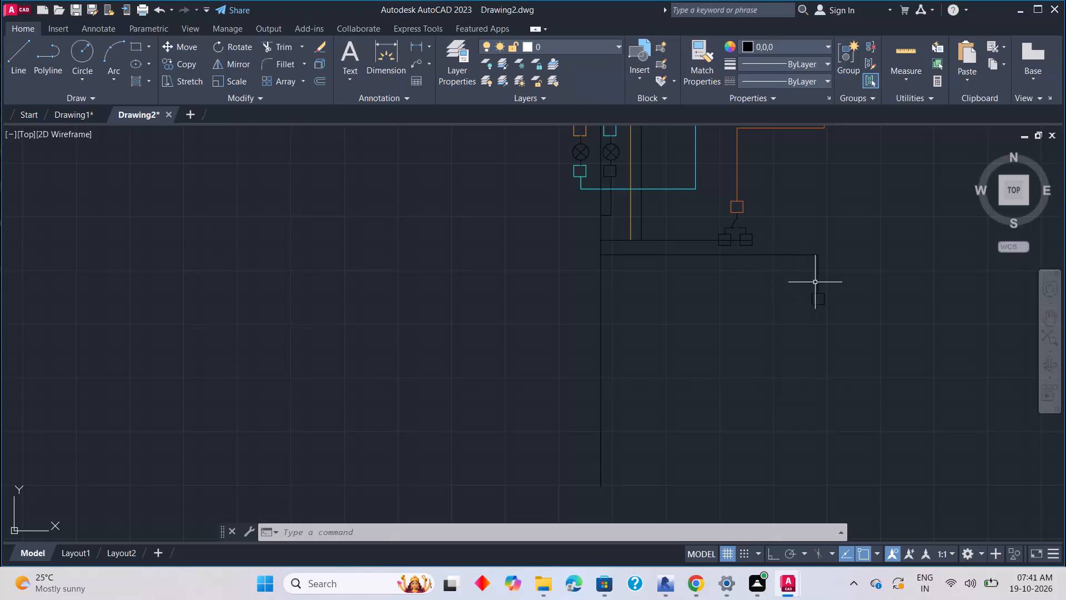
Draw a black line from the right edge midpoint of the switch's lower-right terminal, about 24 rightward and about 12.37 down.
{"action": "scroll", "coordinate": [748, 227], "scroll_direction": "up", "scroll_amount": 1}
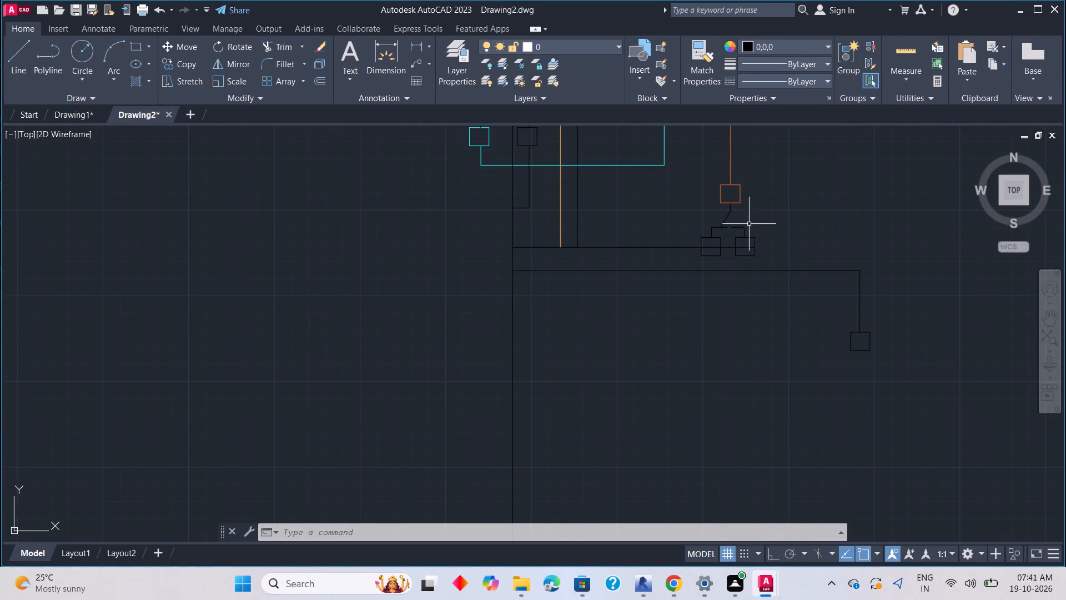
{"action": "key", "text": "l"}
{"action": "key", "text": "space"}
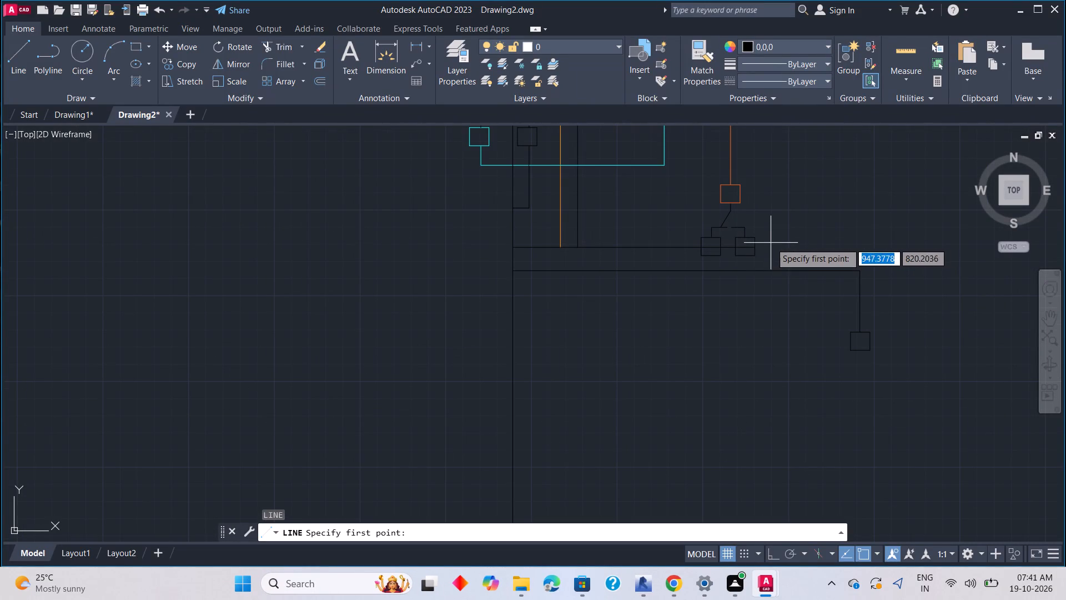
{"action": "left_click", "coordinate": [758, 246]}
{"action": "middle_click_drag", "start_coordinate": [916, 251], "coordinate": [906, 251]}
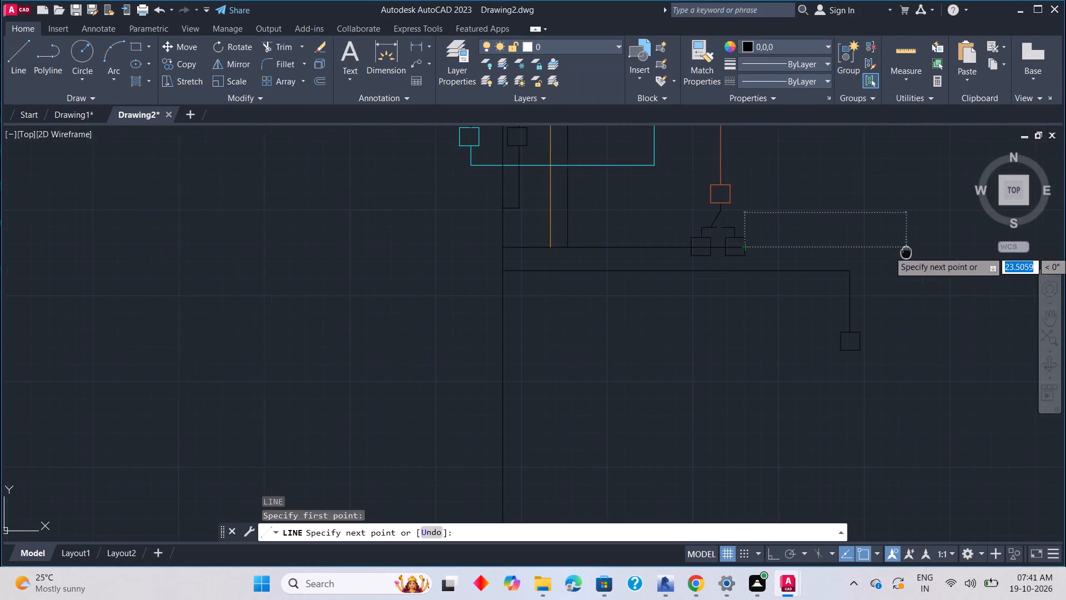
{"action": "middle_click_drag", "start_coordinate": [906, 251], "coordinate": [823, 248]}
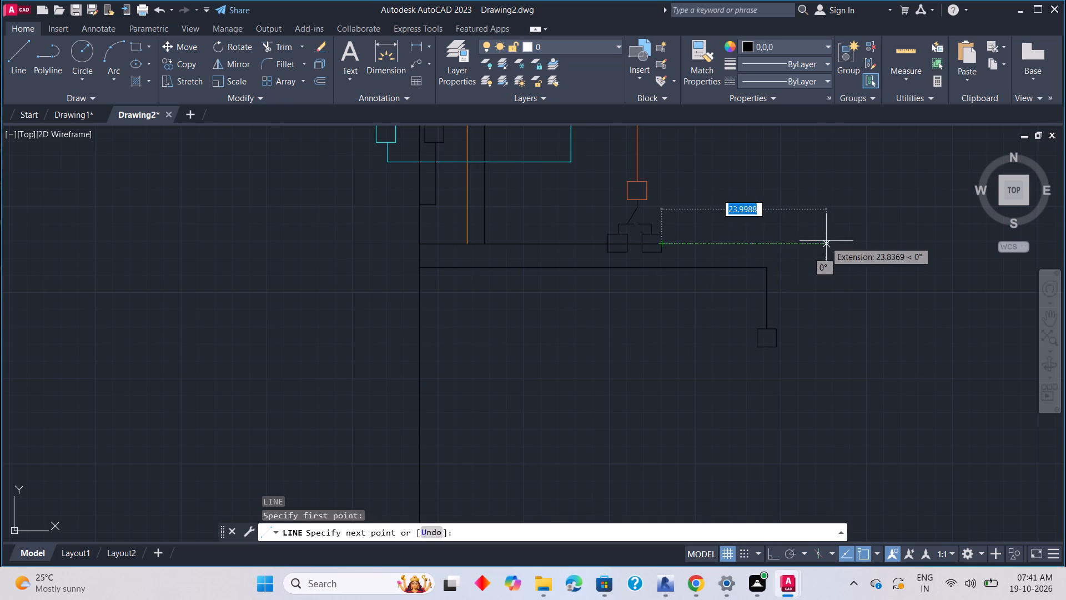
{"action": "left_click", "coordinate": [829, 249]}
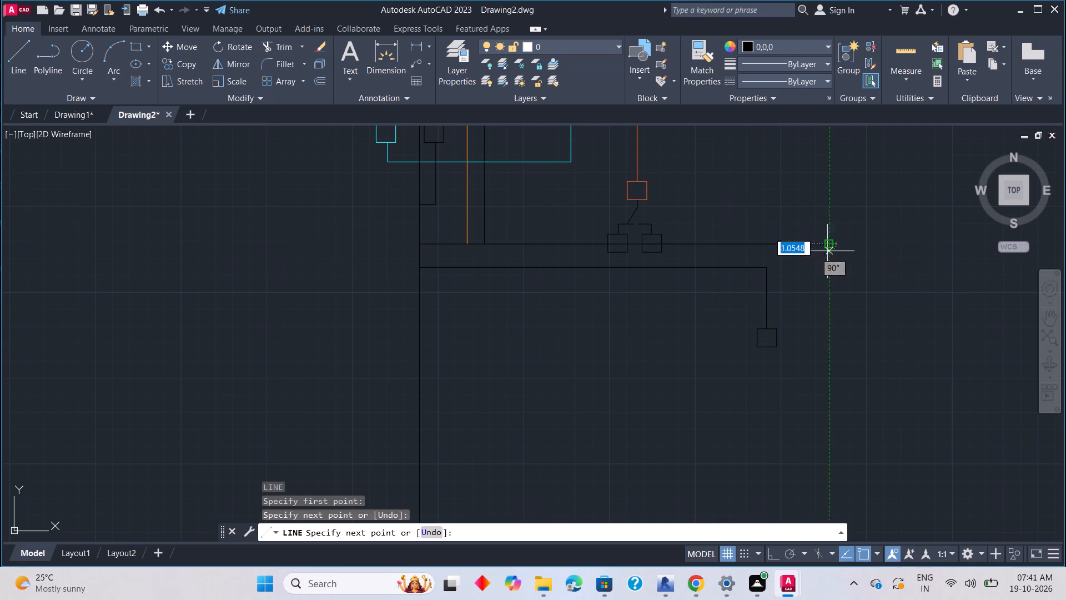
{"action": "left_click", "coordinate": [832, 331]}
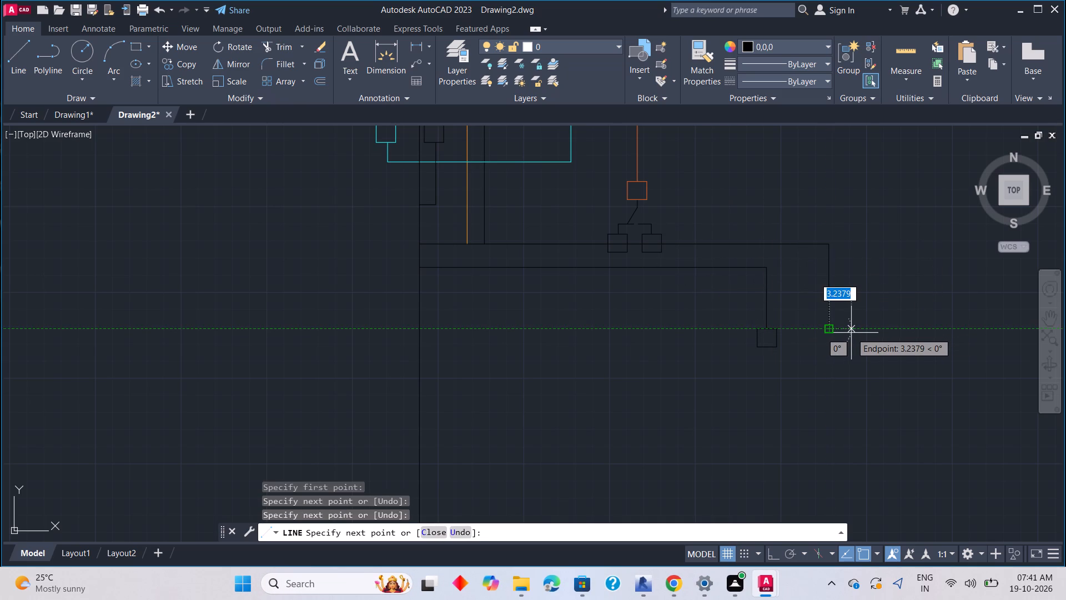
{"action": "key", "text": "Escape"}
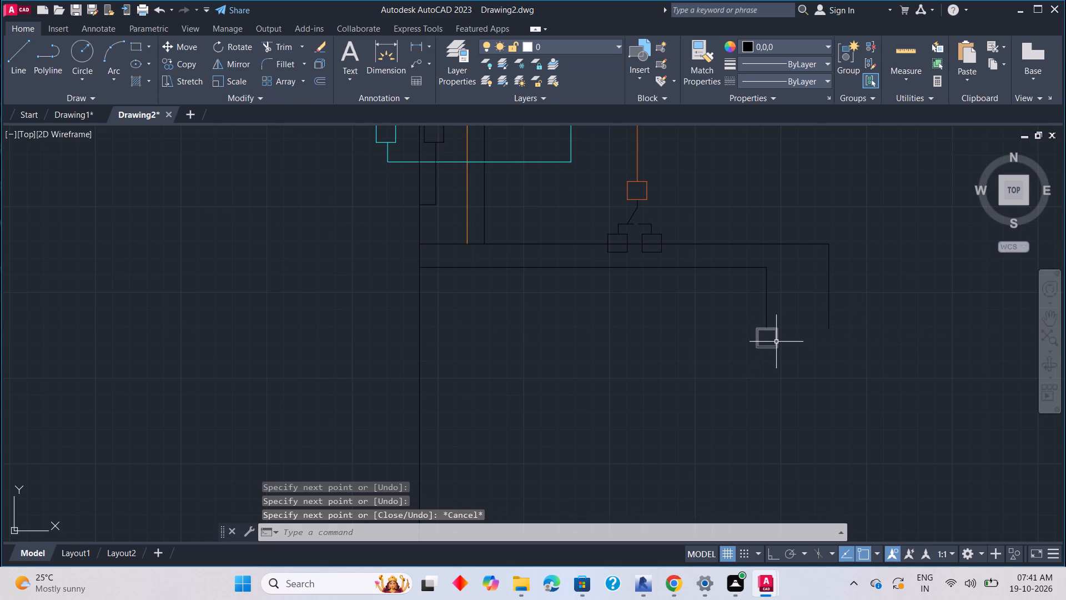
Delete the vertical segment of the new black line, keeping its horizontal segment.
{"action": "left_click", "coordinate": [827, 311]}
{"action": "key", "text": "Escape"}
{"action": "left_click", "coordinate": [830, 309]}
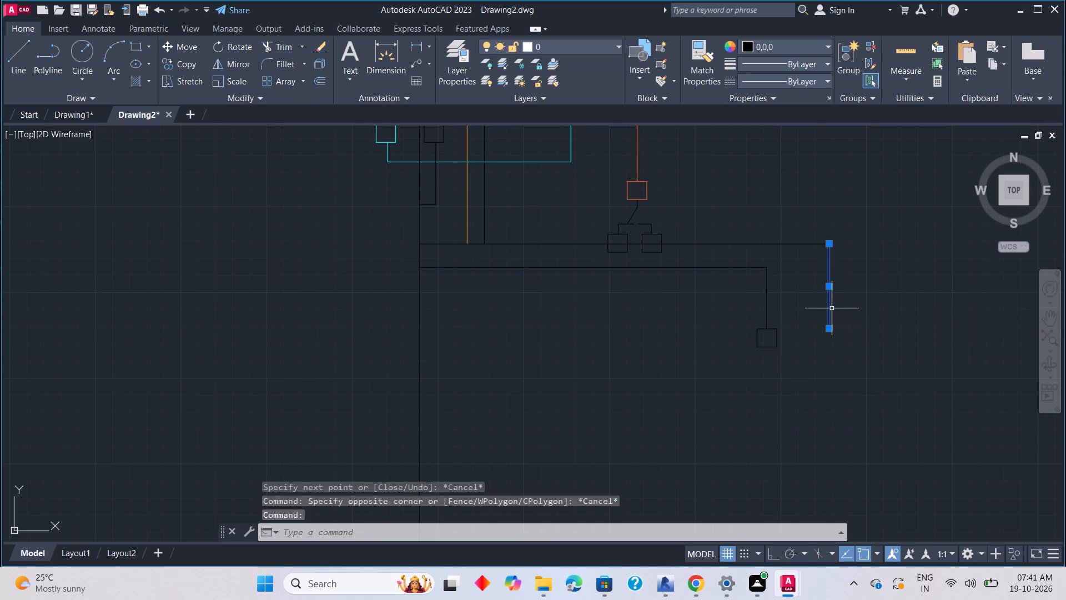
{"action": "key", "text": "Delete"}
Extend the black wire a little further right from its free end, then about 12.37 down, level with the neighbouring terminal's top edge.
{"action": "key", "text": "l"}
{"action": "key", "text": "space"}
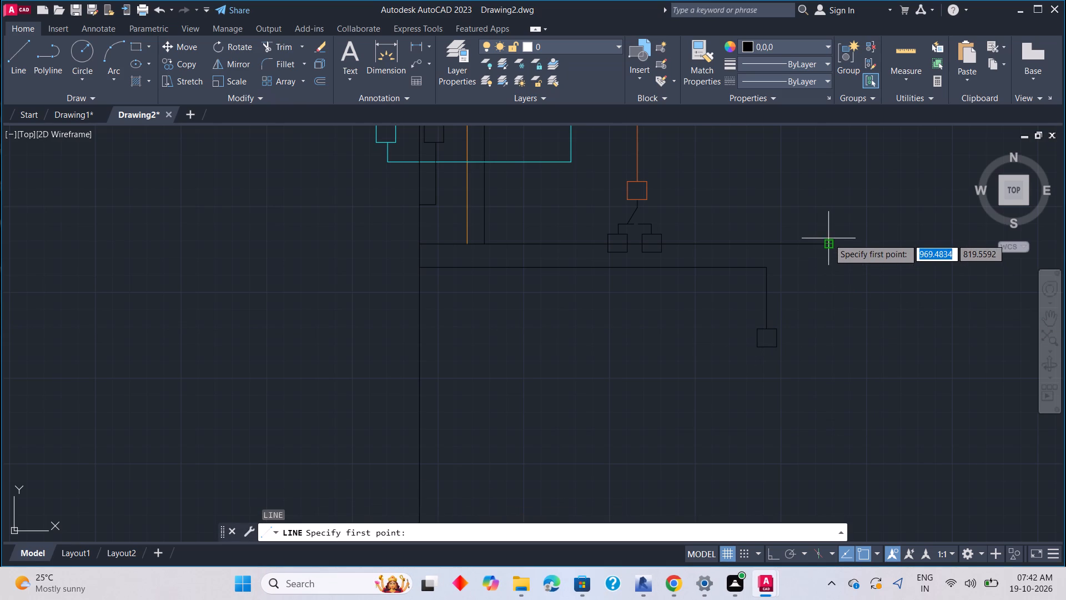
{"action": "left_click", "coordinate": [830, 244]}
{"action": "left_click", "coordinate": [863, 242]}
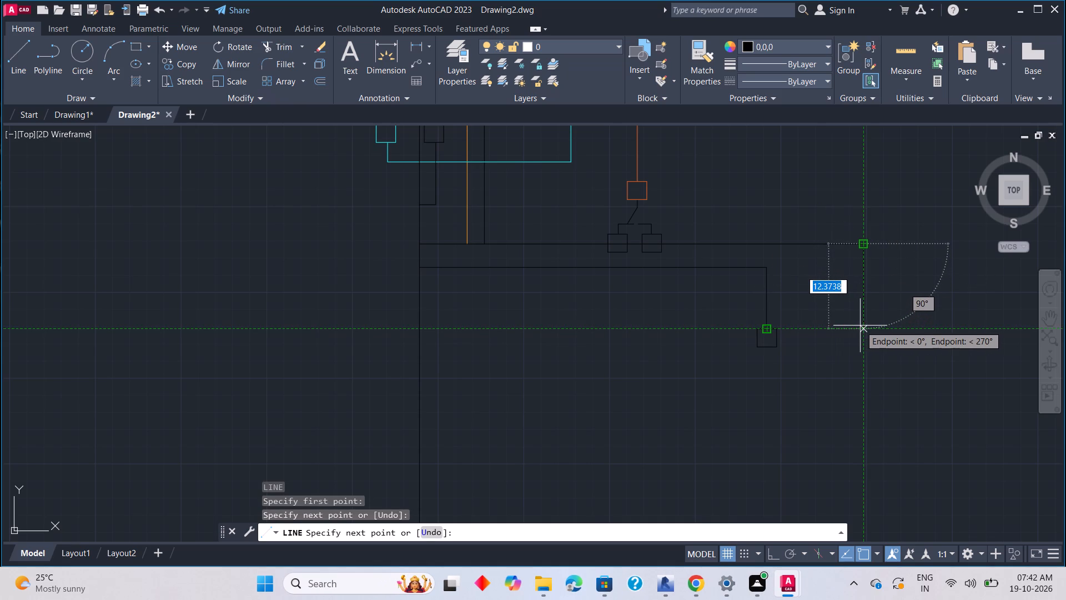
{"action": "left_click", "coordinate": [860, 326]}
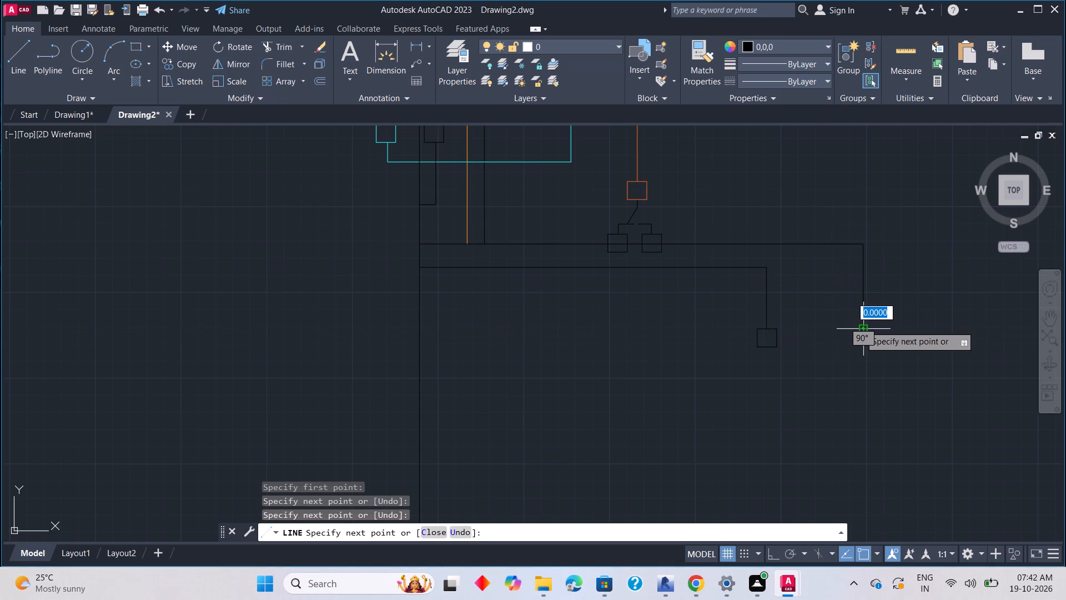
{"action": "key", "text": "Escape"}
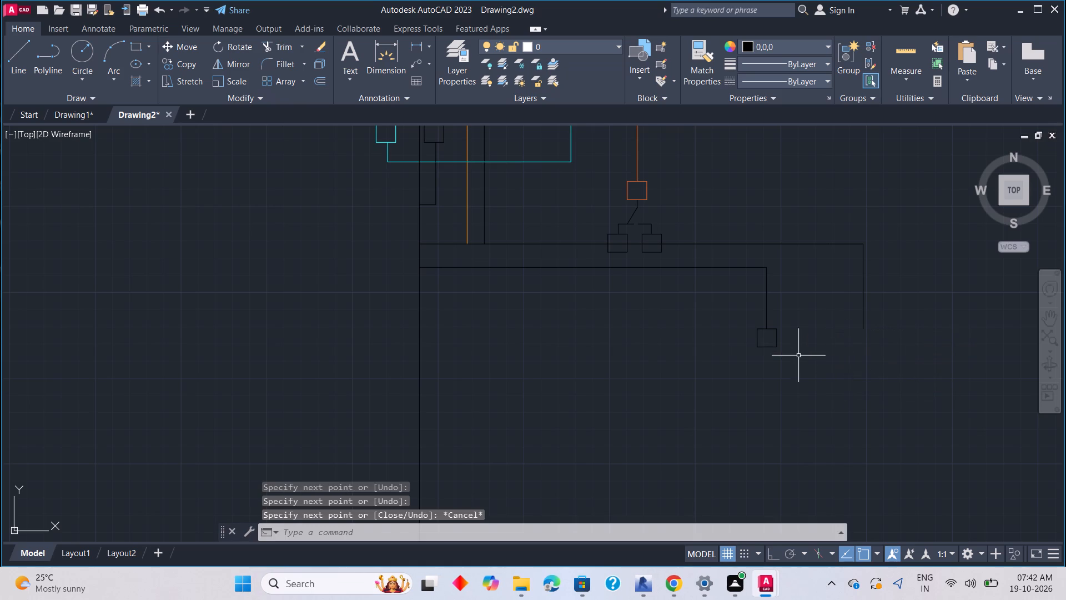
Copy the terminal square below the switch by its top edge midpoint to the lower end of the new black wire.
{"action": "left_click", "coordinate": [777, 339]}
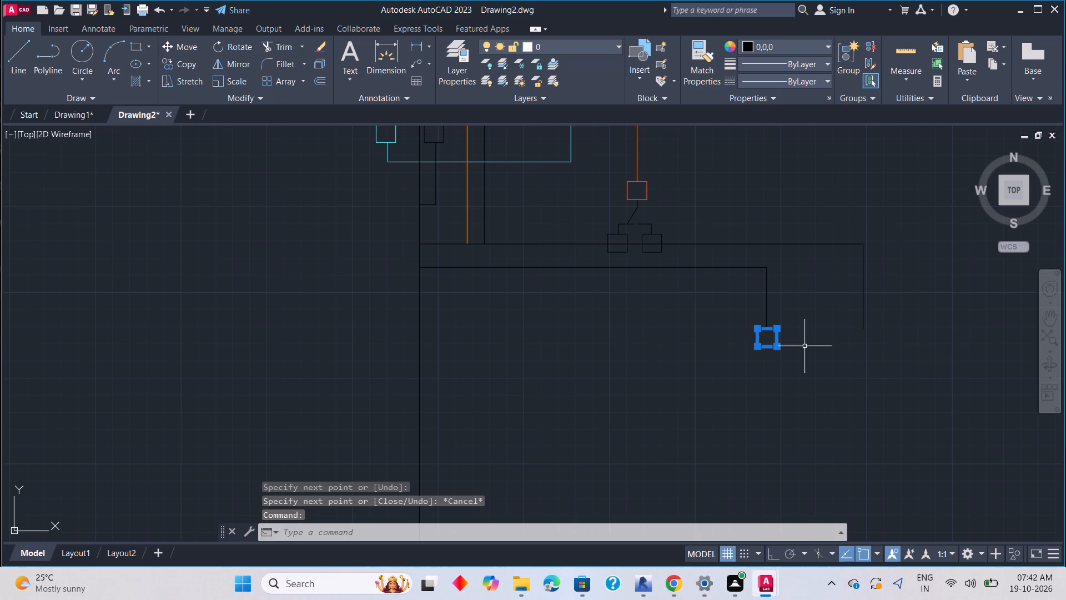
{"action": "right_click", "coordinate": [853, 357]}
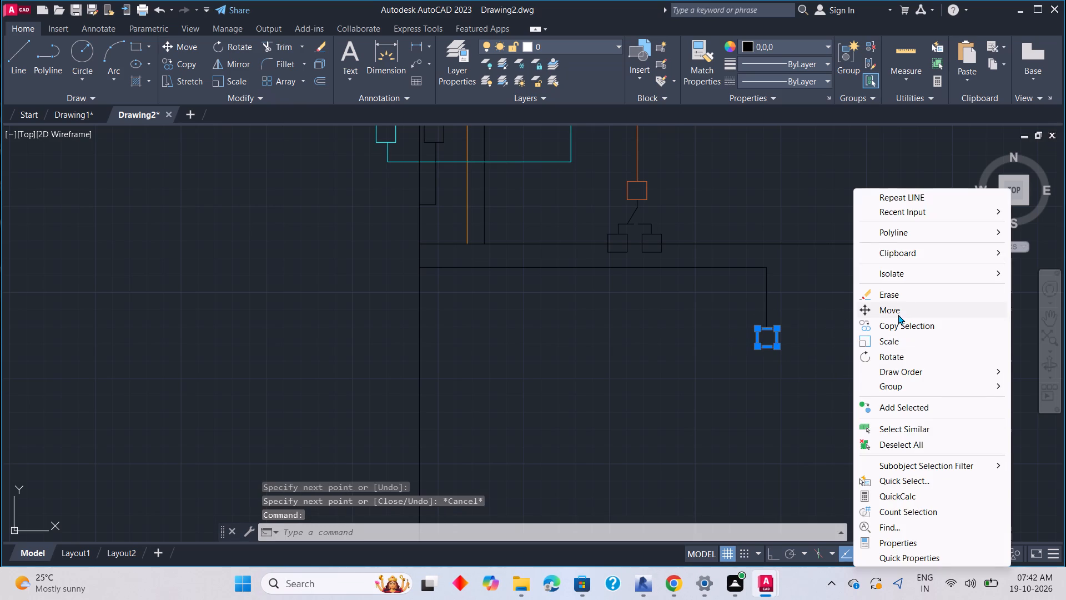
{"action": "left_click", "coordinate": [899, 321]}
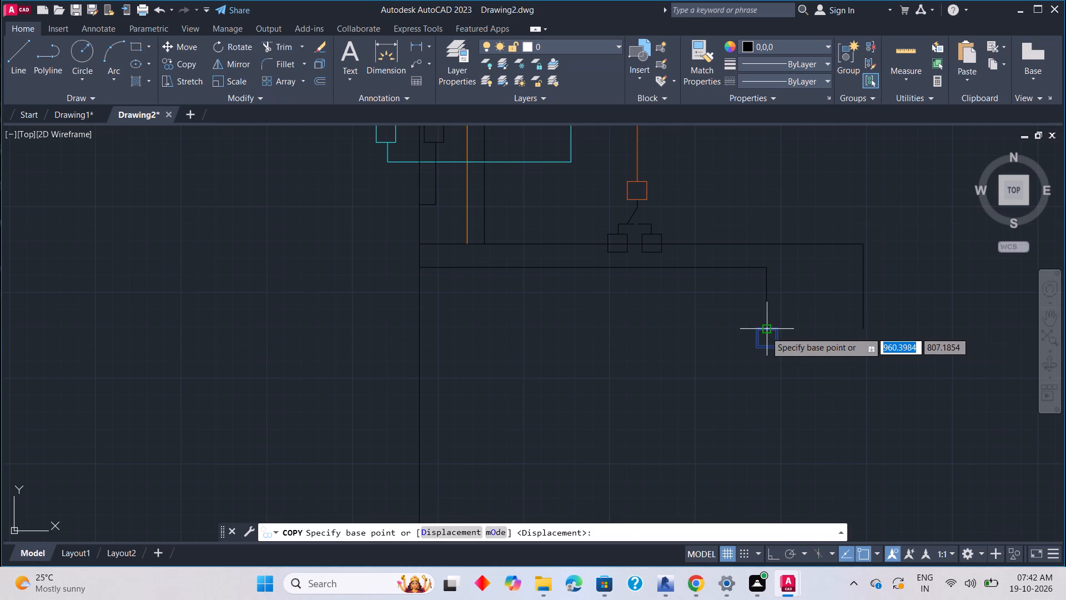
{"action": "left_click", "coordinate": [765, 332]}
{"action": "left_click", "coordinate": [863, 331]}
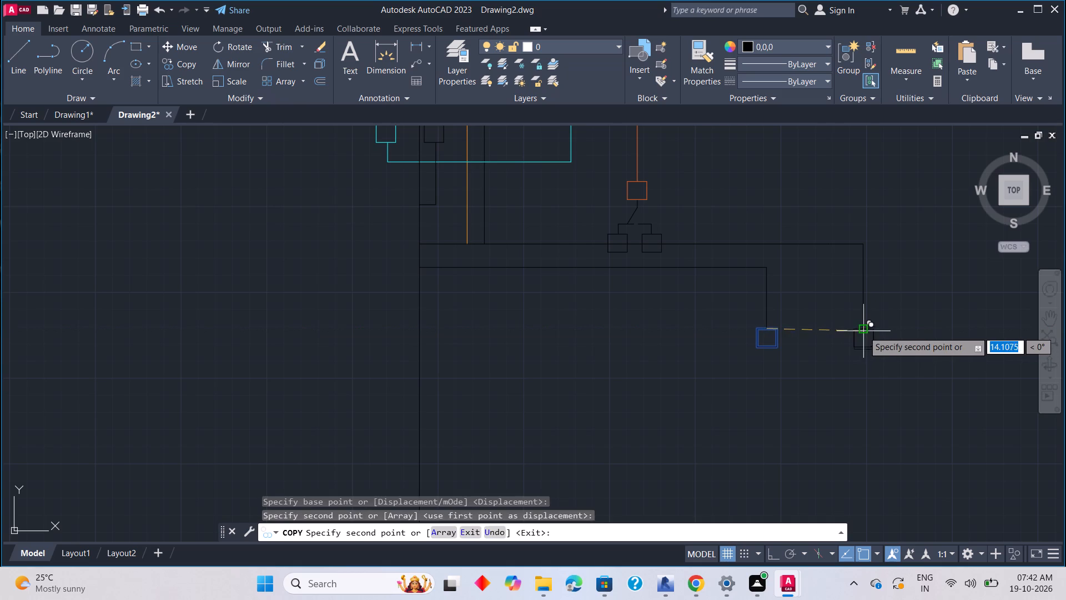
{"action": "key", "text": "Escape"}
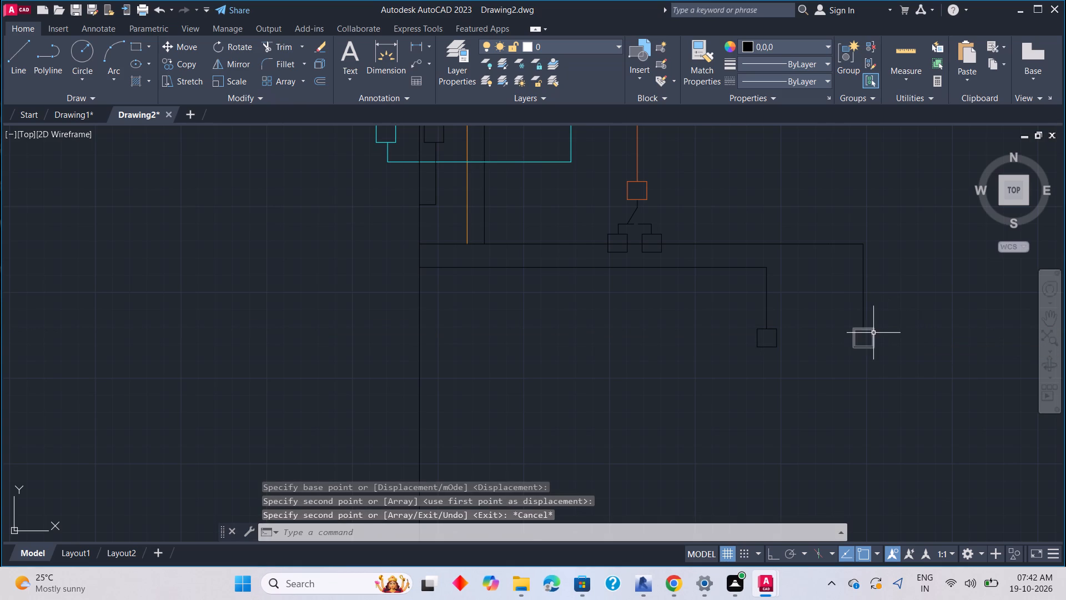
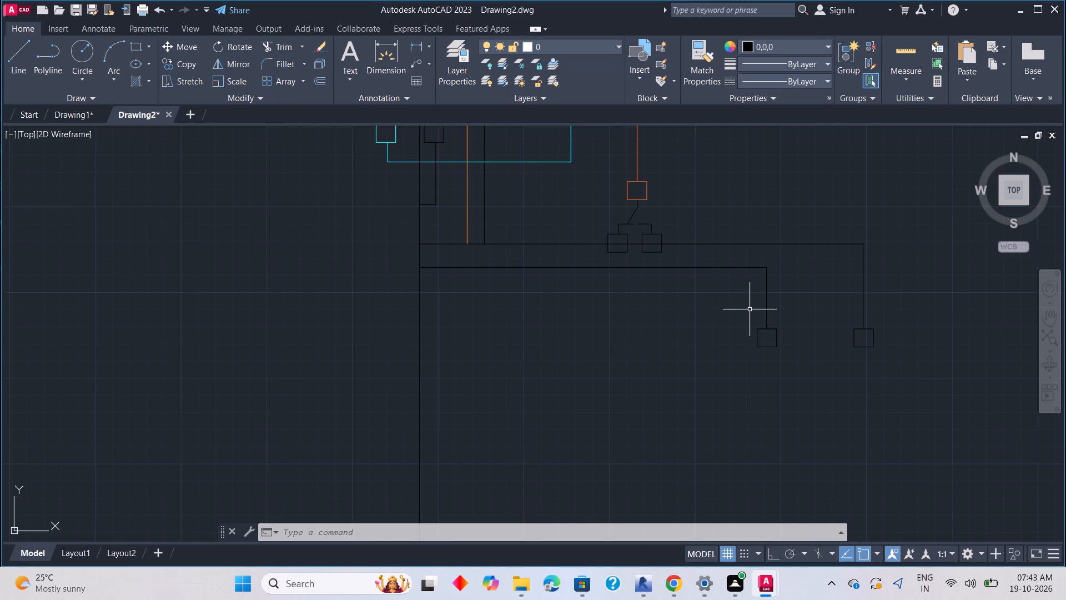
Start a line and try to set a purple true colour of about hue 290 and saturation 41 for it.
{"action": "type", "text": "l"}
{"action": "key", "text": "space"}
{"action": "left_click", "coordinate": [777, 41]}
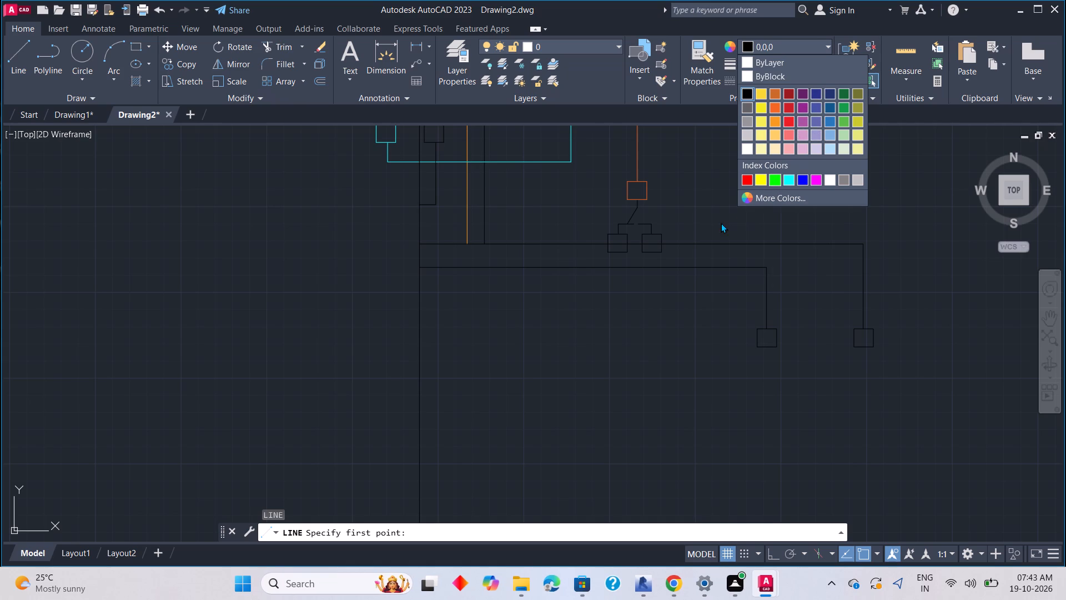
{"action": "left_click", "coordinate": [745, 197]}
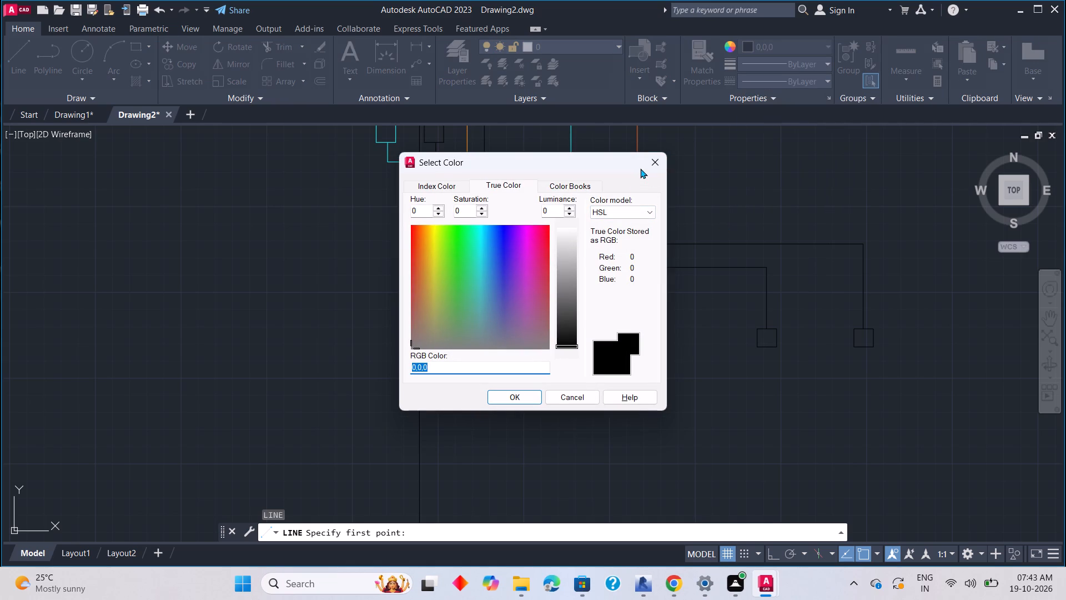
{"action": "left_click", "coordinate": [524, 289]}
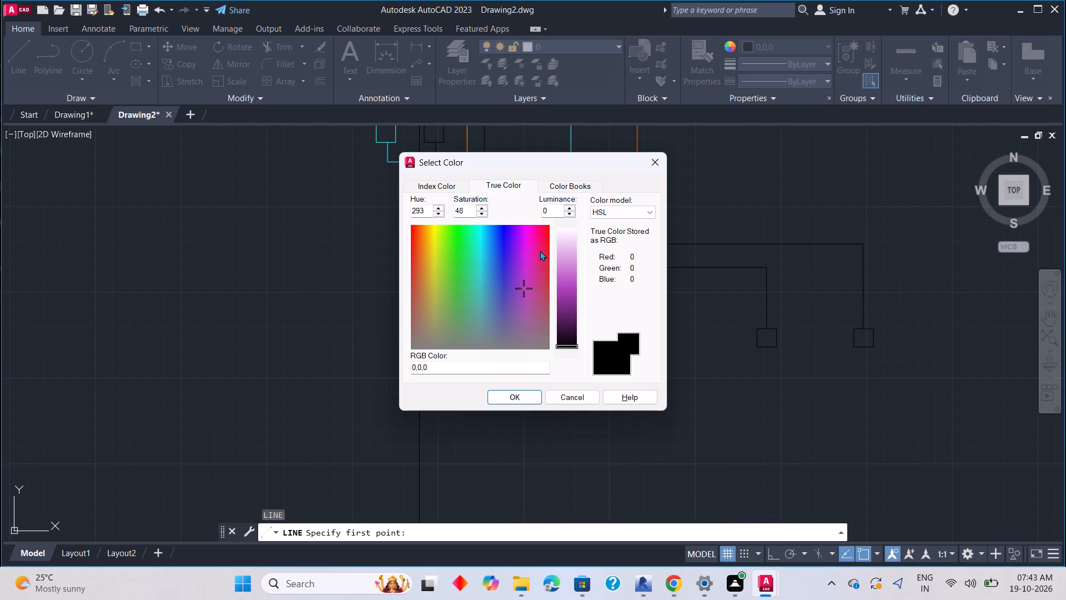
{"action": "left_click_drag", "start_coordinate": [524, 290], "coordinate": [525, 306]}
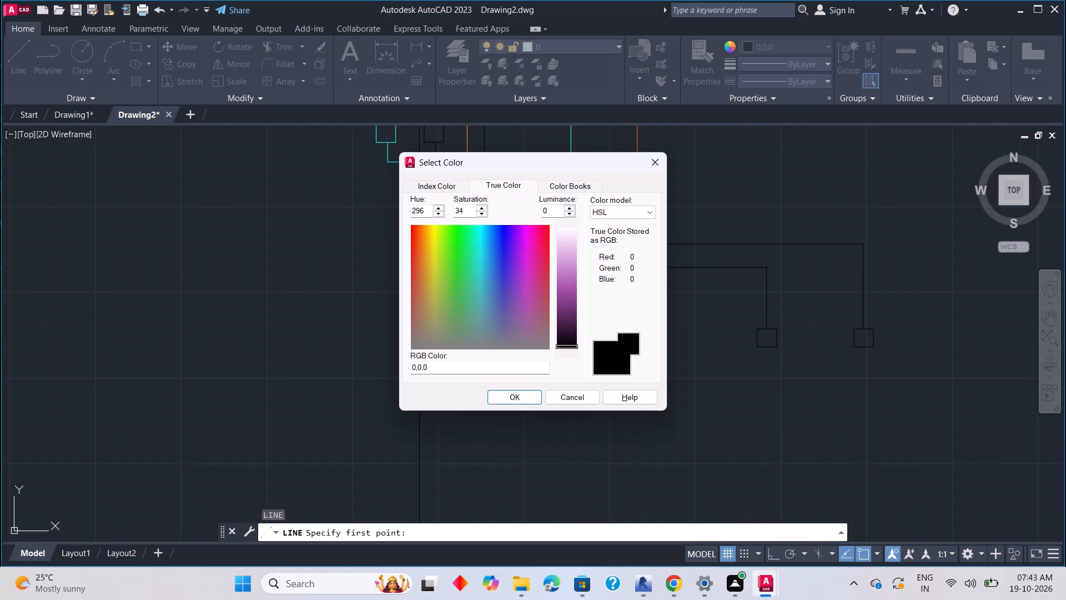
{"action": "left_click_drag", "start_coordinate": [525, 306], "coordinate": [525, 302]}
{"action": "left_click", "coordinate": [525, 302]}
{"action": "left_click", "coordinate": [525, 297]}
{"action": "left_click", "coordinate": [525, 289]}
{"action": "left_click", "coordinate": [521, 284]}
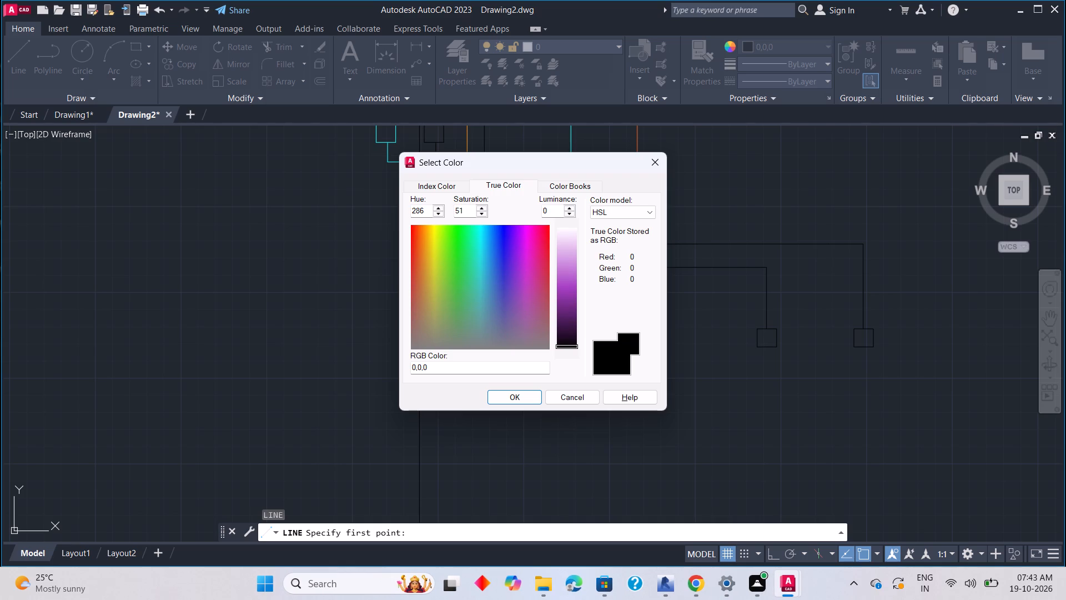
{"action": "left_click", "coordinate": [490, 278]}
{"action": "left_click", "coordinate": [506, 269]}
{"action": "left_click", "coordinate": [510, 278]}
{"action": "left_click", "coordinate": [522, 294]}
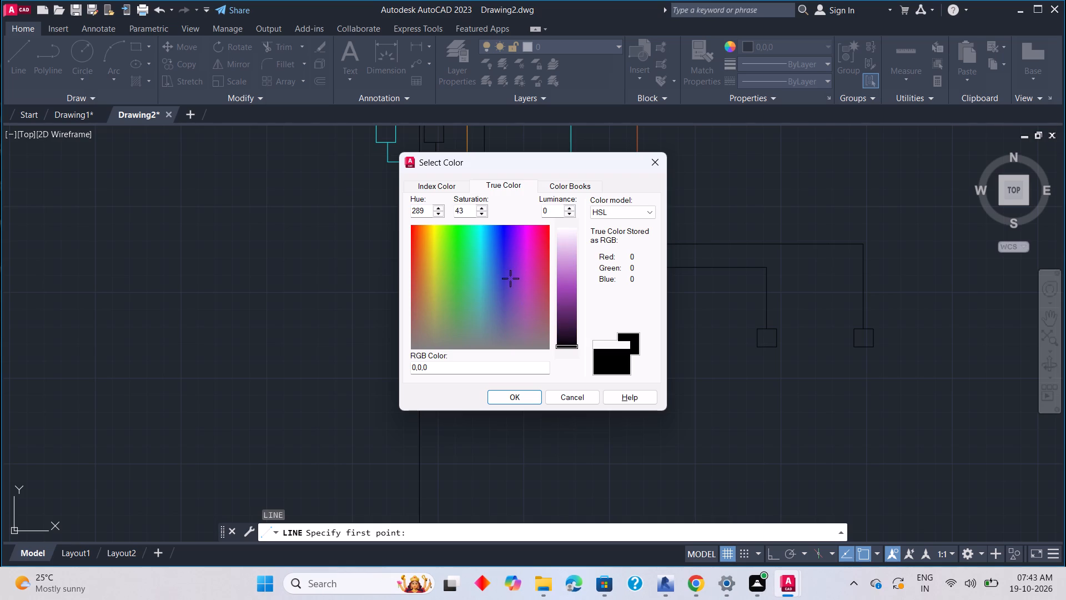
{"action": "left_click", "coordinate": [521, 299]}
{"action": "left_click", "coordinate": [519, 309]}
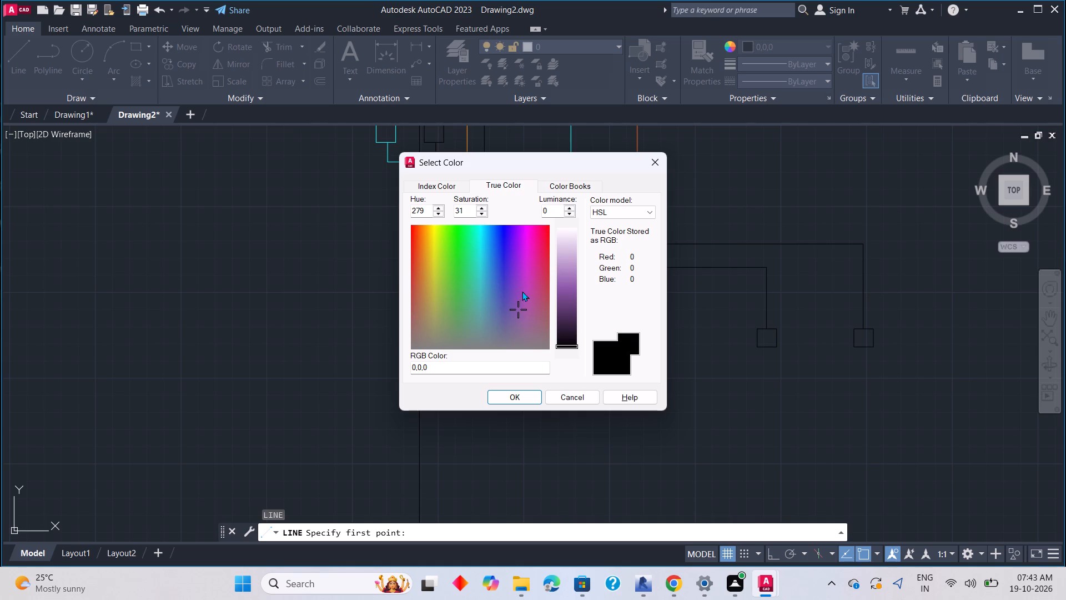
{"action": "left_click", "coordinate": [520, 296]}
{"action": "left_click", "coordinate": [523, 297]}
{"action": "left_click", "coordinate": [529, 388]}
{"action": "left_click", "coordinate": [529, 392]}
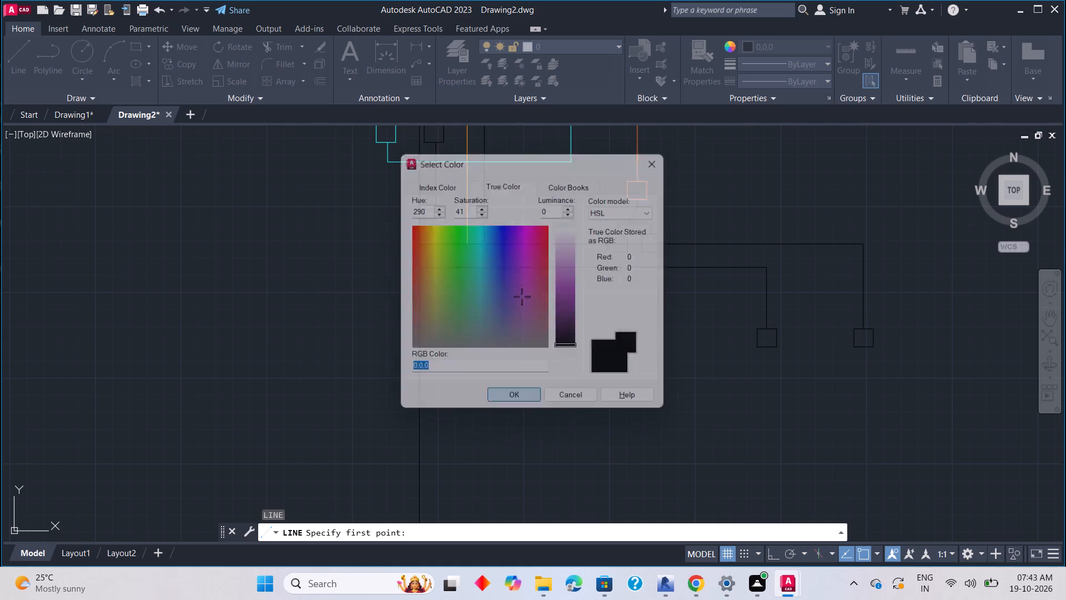
Set the current drawing colour to the dark purple 100,33,101.
{"action": "left_click", "coordinate": [802, 46]}
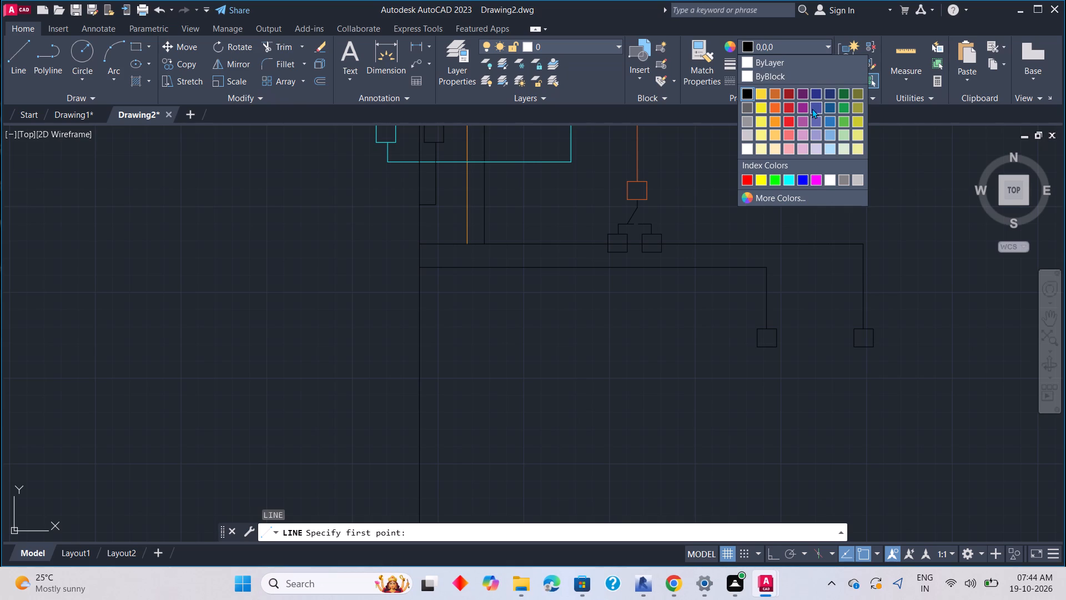
{"action": "left_click", "coordinate": [803, 94]}
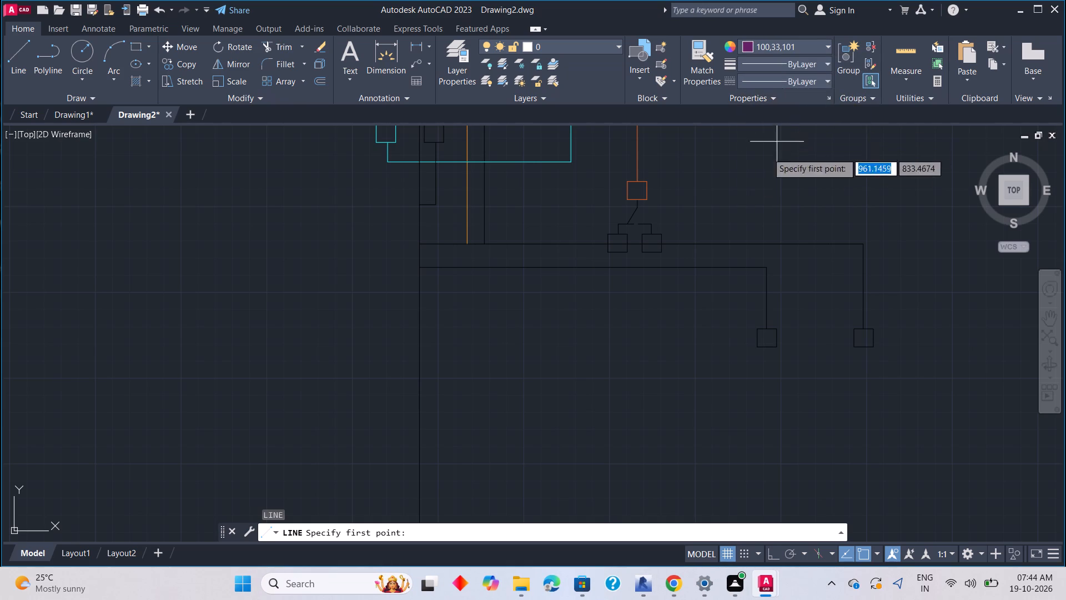
Start a purple line just outside the long vertical black wire and turn on Ortho mode.
{"action": "scroll", "coordinate": [701, 224], "scroll_direction": "down", "scroll_amount": 1}
{"action": "middle_click_drag", "start_coordinate": [666, 265], "coordinate": [702, 219]}
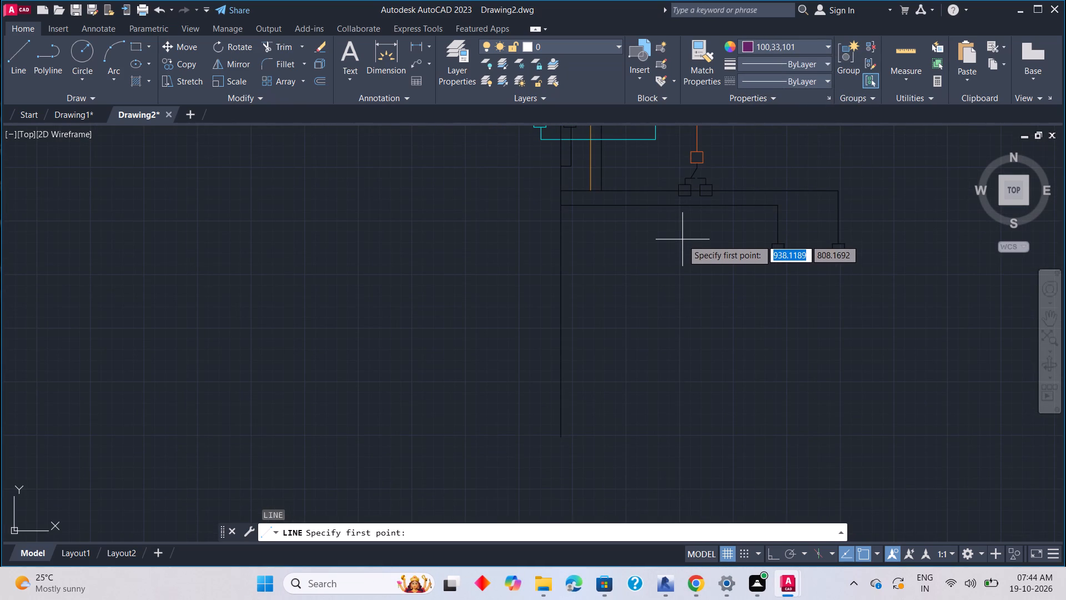
{"action": "key", "text": "l"}
{"action": "key", "text": "space"}
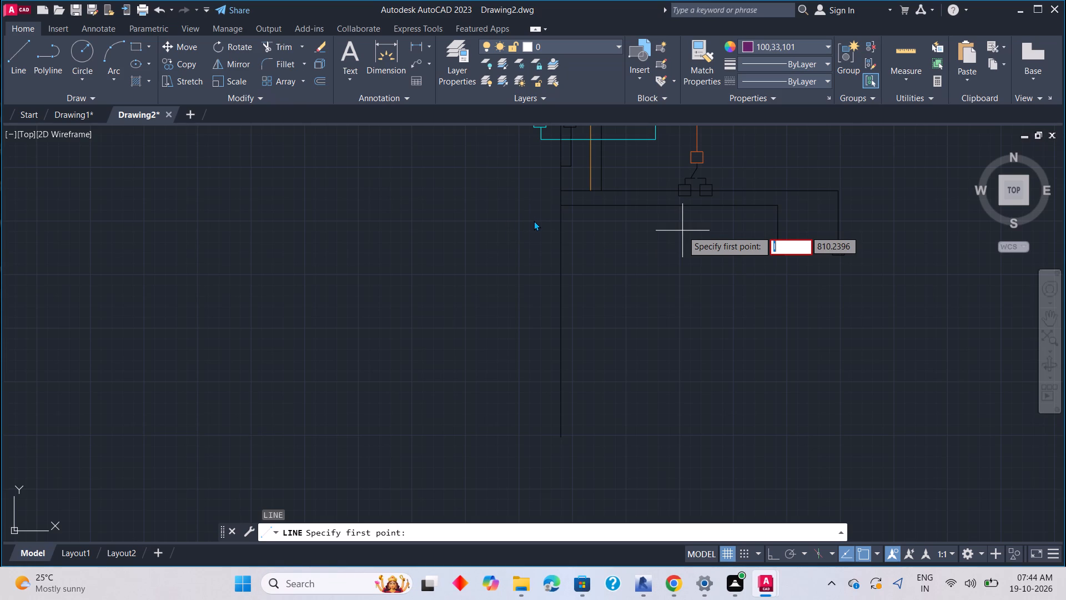
{"action": "left_click", "coordinate": [521, 228]}
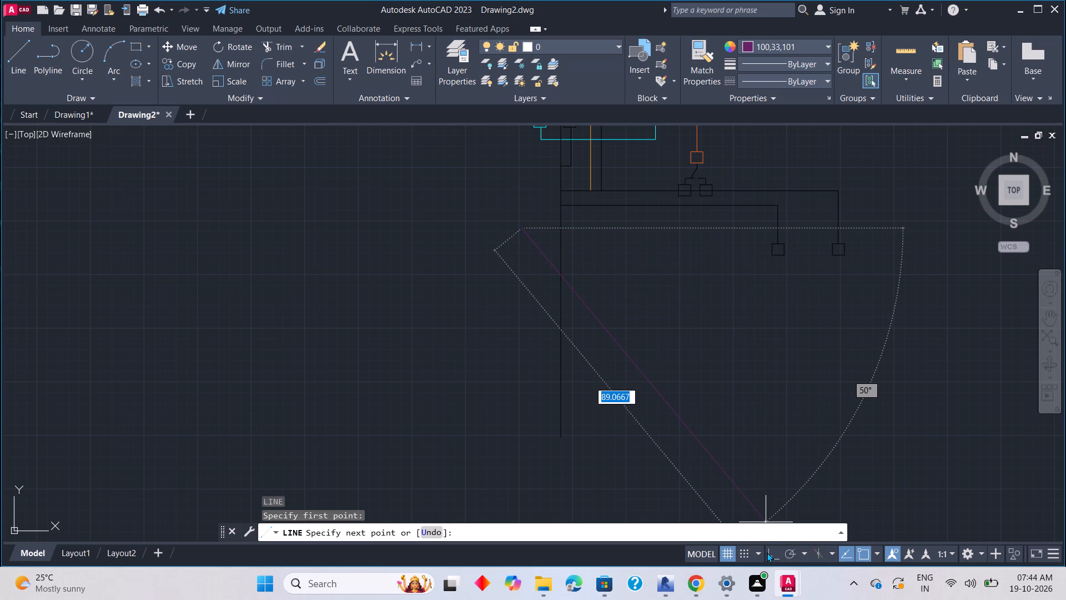
{"action": "left_click_drag", "start_coordinate": [765, 552], "coordinate": [763, 533]}
{"action": "left_click_drag", "start_coordinate": [768, 552], "coordinate": [766, 532]}
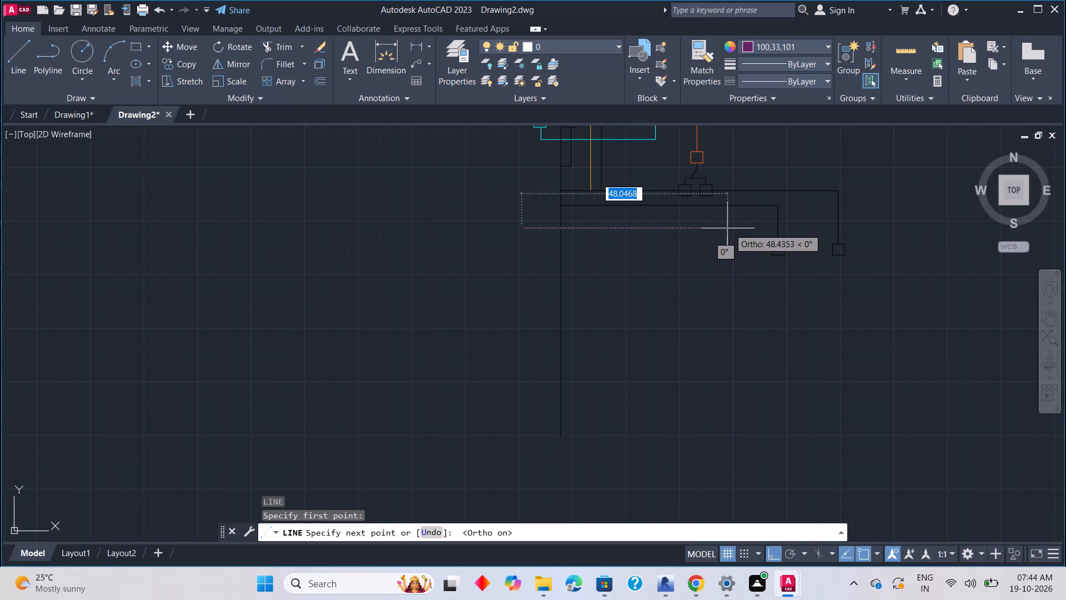
{"action": "key", "text": "Escape"}
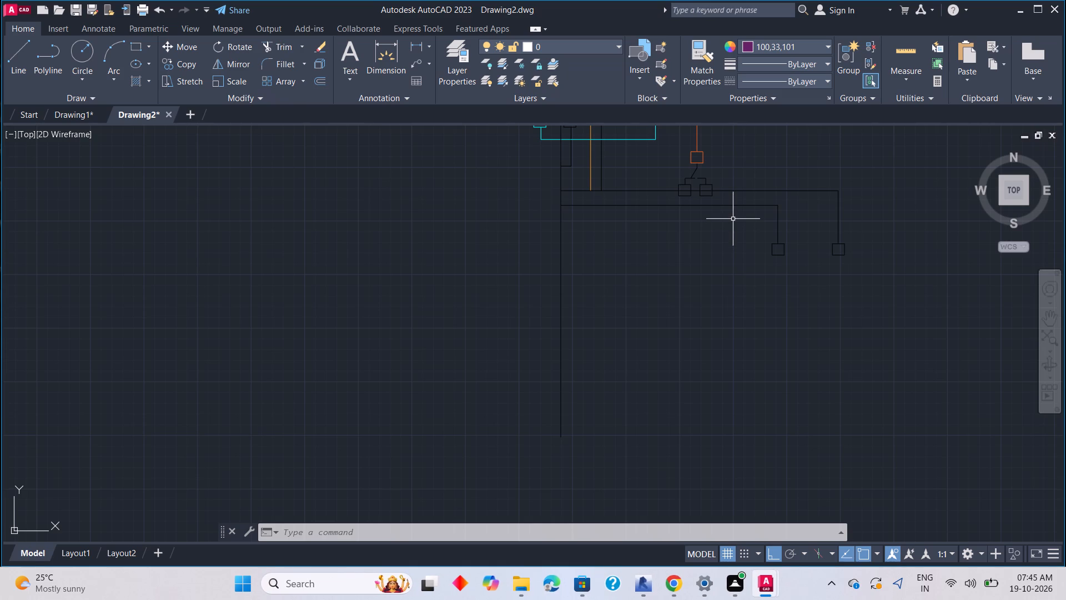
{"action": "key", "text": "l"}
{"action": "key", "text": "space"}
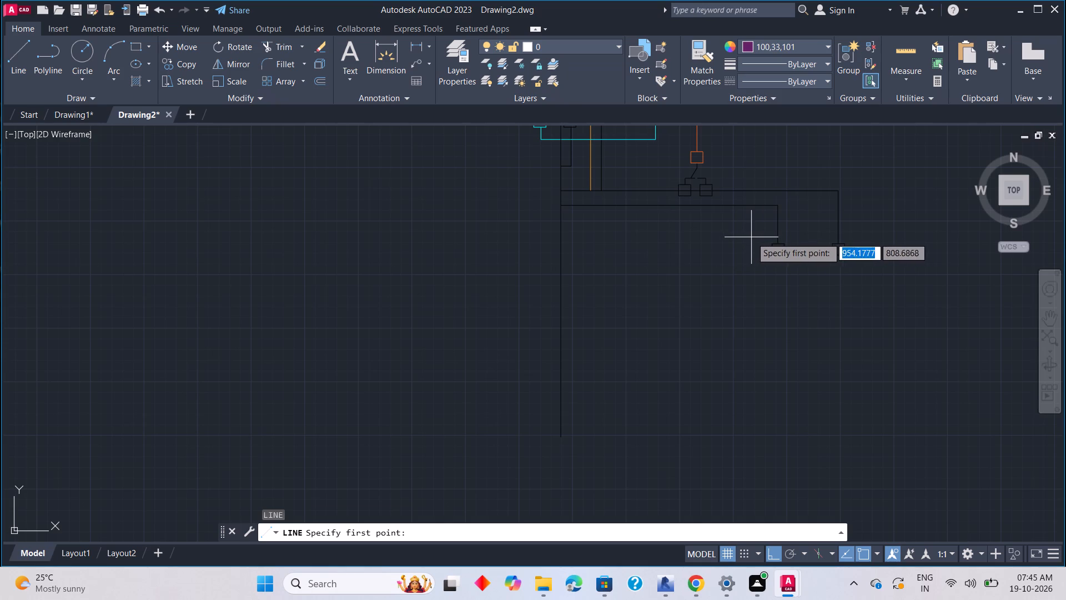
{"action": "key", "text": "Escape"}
Copy the terminal square under the shorter black wire by its top edge midpoint, about 12 horizontally to its left.
{"action": "scroll", "coordinate": [757, 226], "scroll_direction": "up", "scroll_amount": 2}
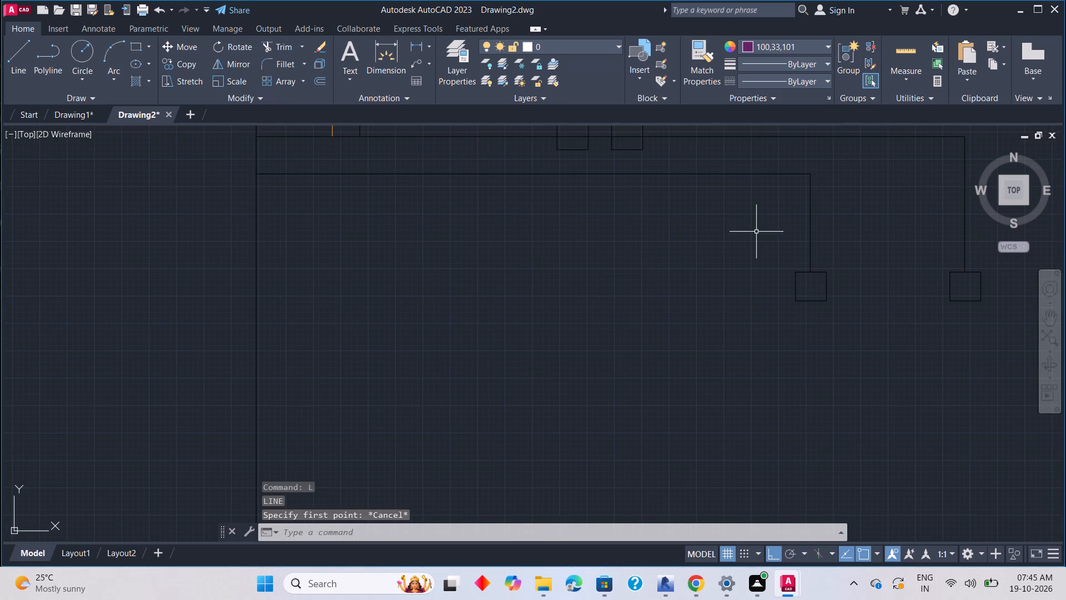
{"action": "left_click", "coordinate": [797, 273]}
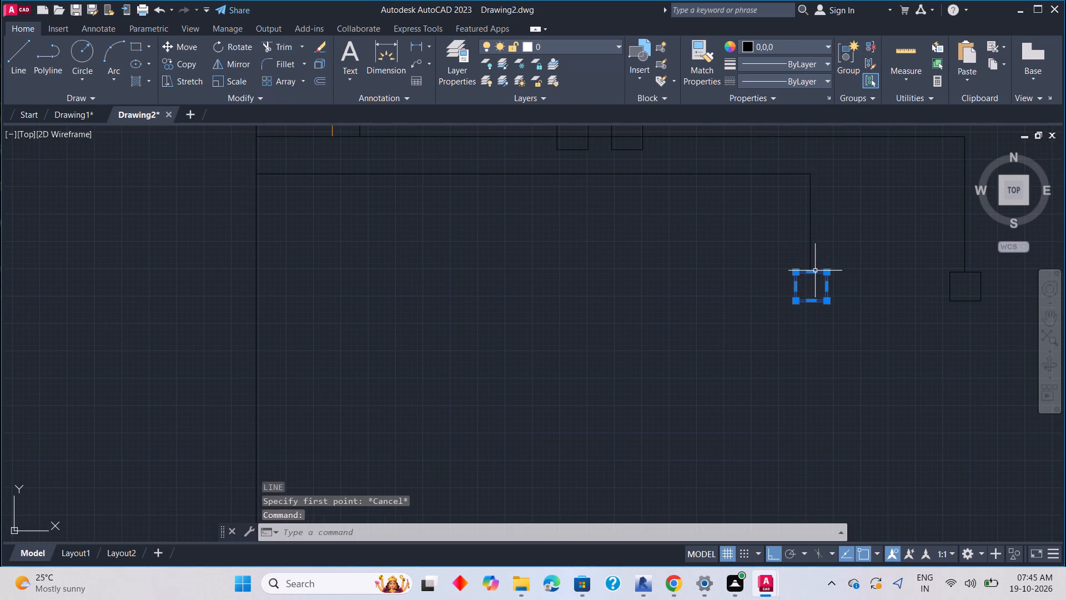
{"action": "right_click", "coordinate": [837, 251]}
{"action": "left_click", "coordinate": [870, 322]}
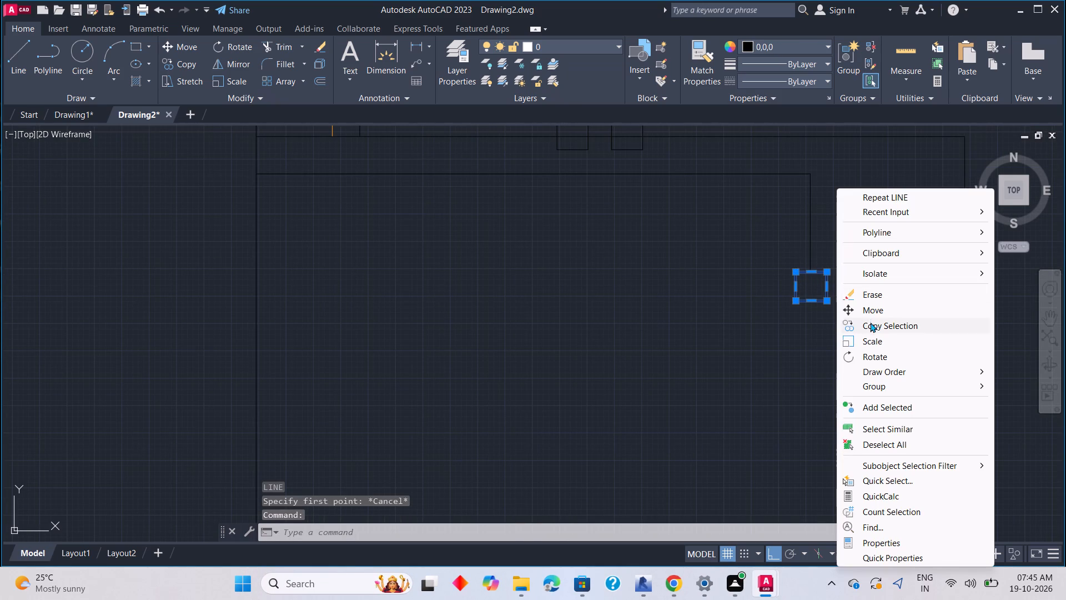
{"action": "left_click", "coordinate": [814, 272]}
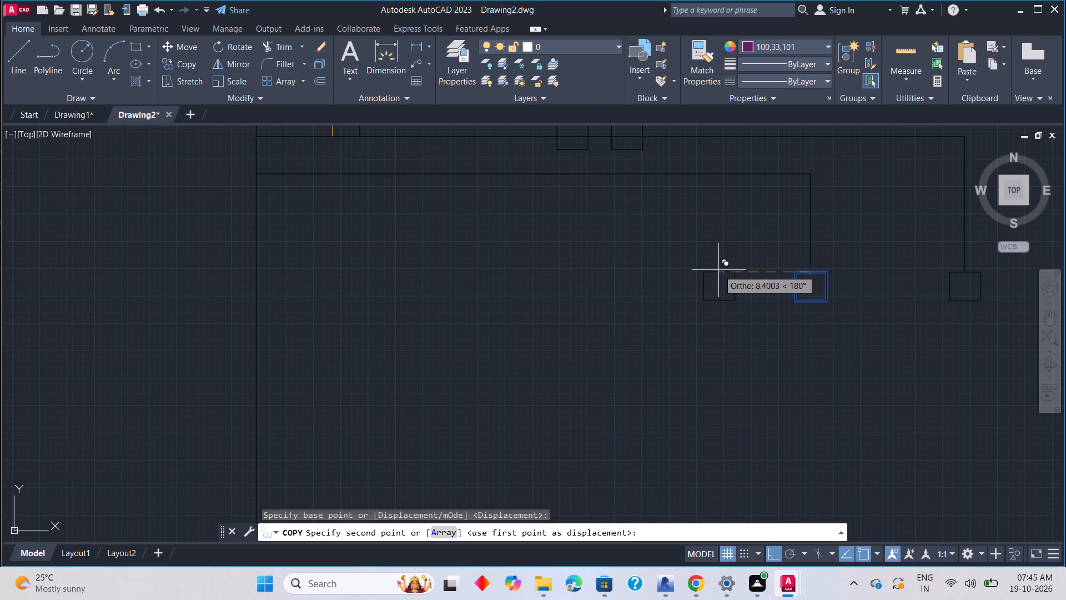
{"action": "left_click", "coordinate": [673, 268]}
{"action": "key", "text": "Escape"}
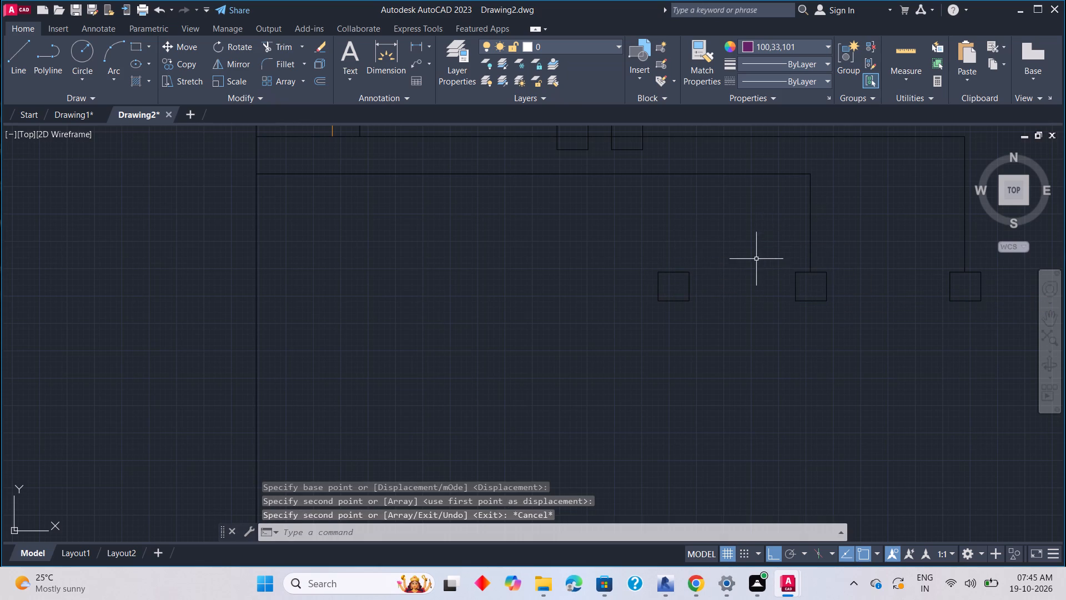
Draw a purple line about 4 straight up from the top edge midpoint of the newly copied terminal square.
{"action": "scroll", "coordinate": [754, 268], "scroll_direction": "down", "scroll_amount": 4}
{"action": "scroll", "coordinate": [759, 282], "scroll_direction": "up", "scroll_amount": 2}
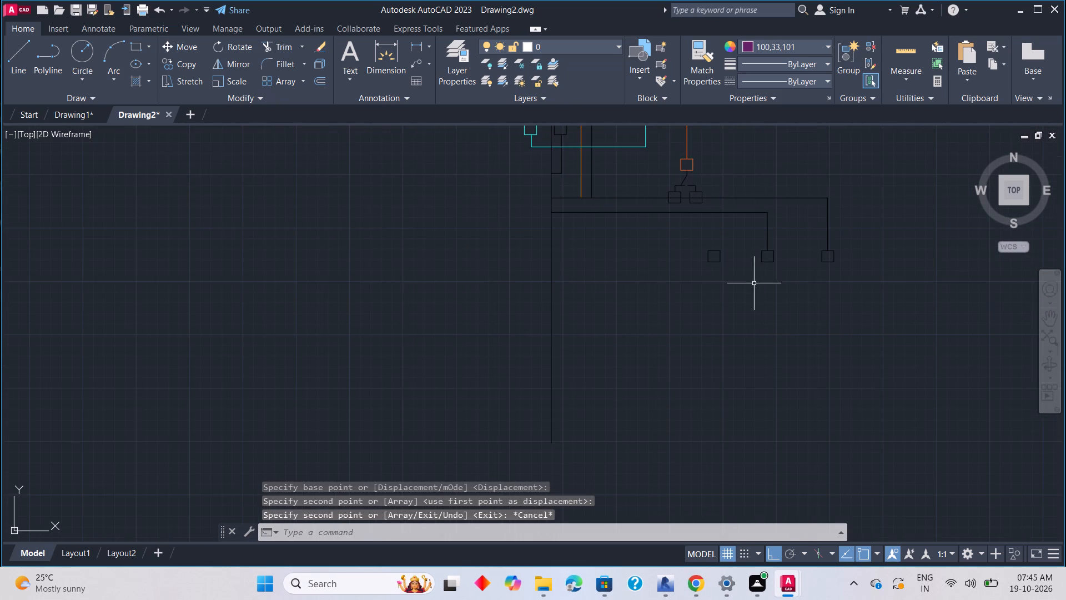
{"action": "key", "text": "l"}
{"action": "key", "text": "space"}
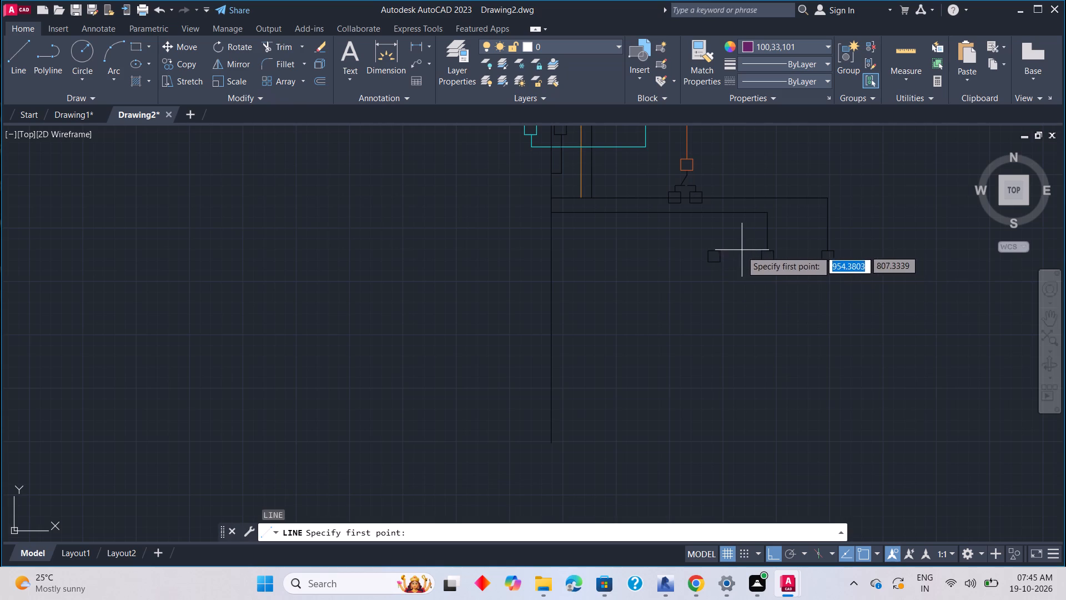
{"action": "scroll", "coordinate": [714, 243], "scroll_direction": "up", "scroll_amount": 3}
{"action": "left_click", "coordinate": [714, 272]}
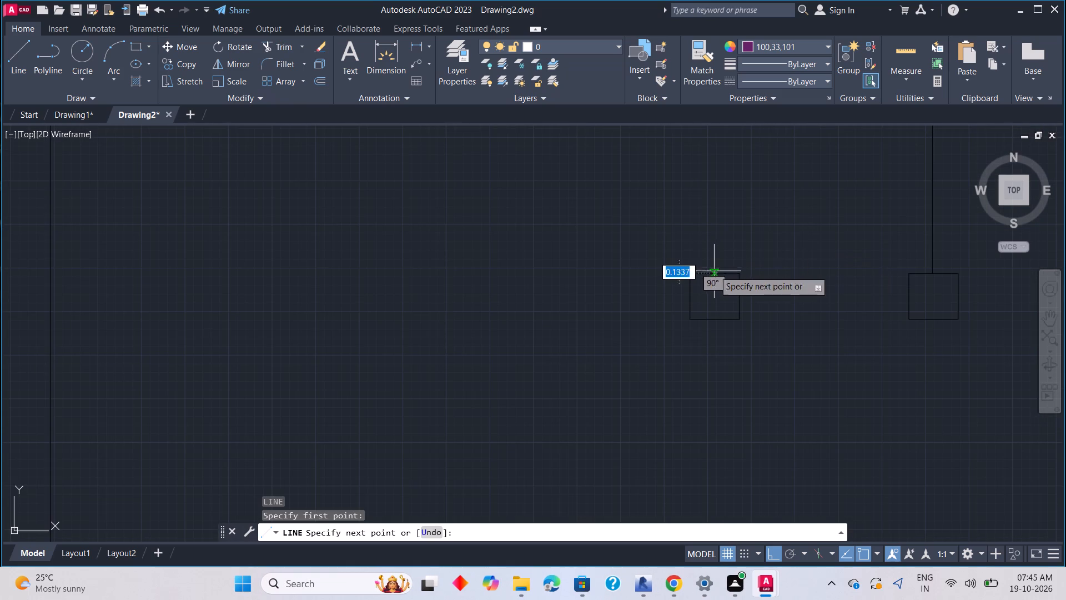
{"action": "left_click", "coordinate": [716, 182]}
{"action": "scroll", "coordinate": [609, 191], "scroll_direction": "down", "scroll_amount": 3}
{"action": "middle_click_drag", "start_coordinate": [625, 204], "coordinate": [628, 205]}
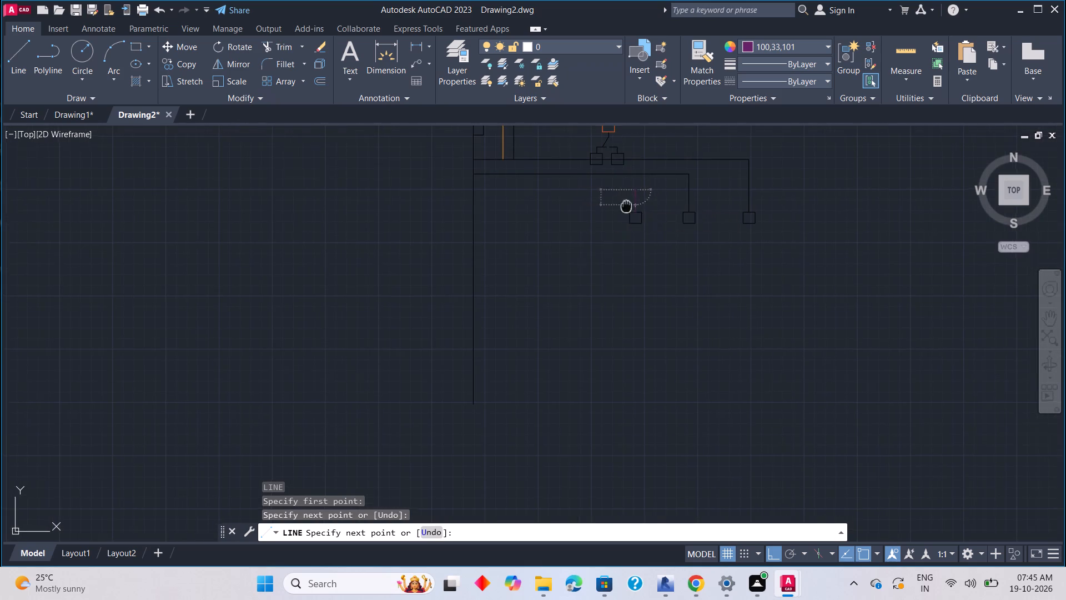
{"action": "middle_click_drag", "start_coordinate": [628, 205], "coordinate": [765, 186]}
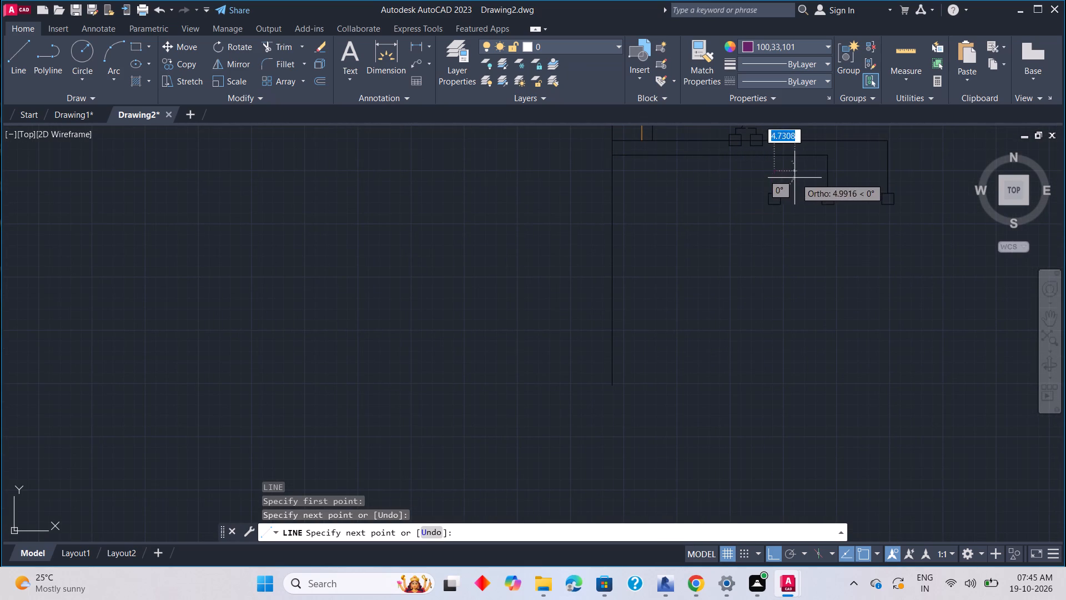
{"action": "key", "text": "ctrl+z"}
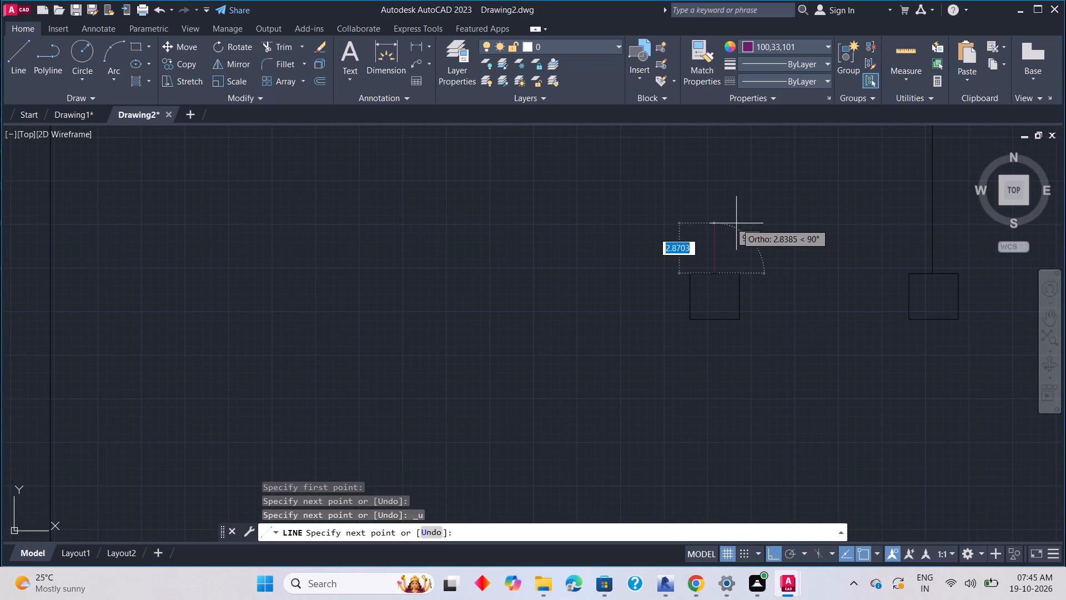
{"action": "left_click", "coordinate": [738, 205]}
{"action": "scroll", "coordinate": [646, 207], "scroll_direction": "down", "scroll_amount": 4}
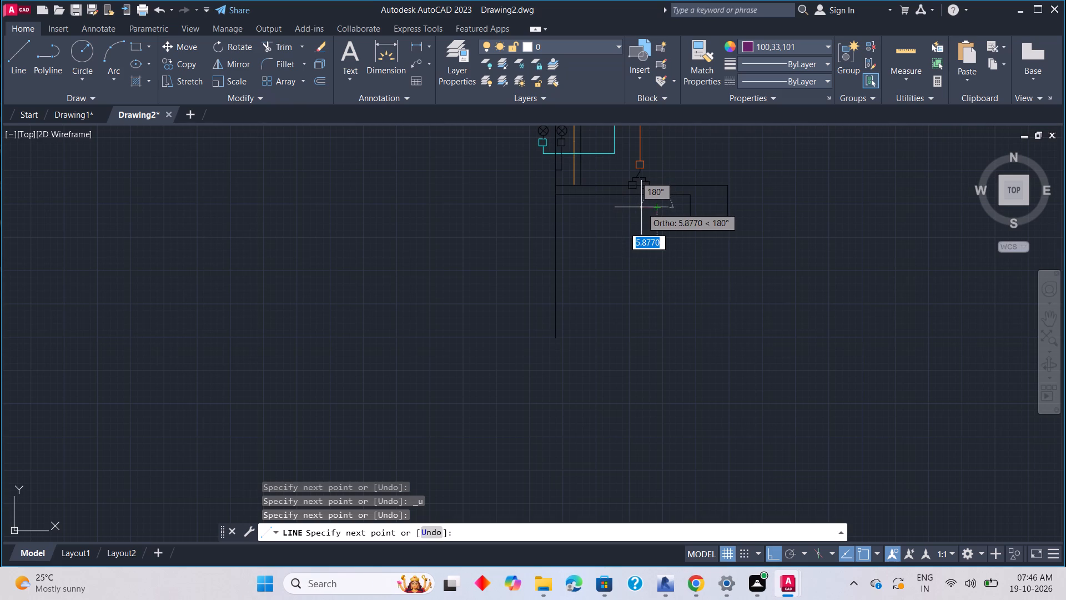
{"action": "key", "text": "Escape"}
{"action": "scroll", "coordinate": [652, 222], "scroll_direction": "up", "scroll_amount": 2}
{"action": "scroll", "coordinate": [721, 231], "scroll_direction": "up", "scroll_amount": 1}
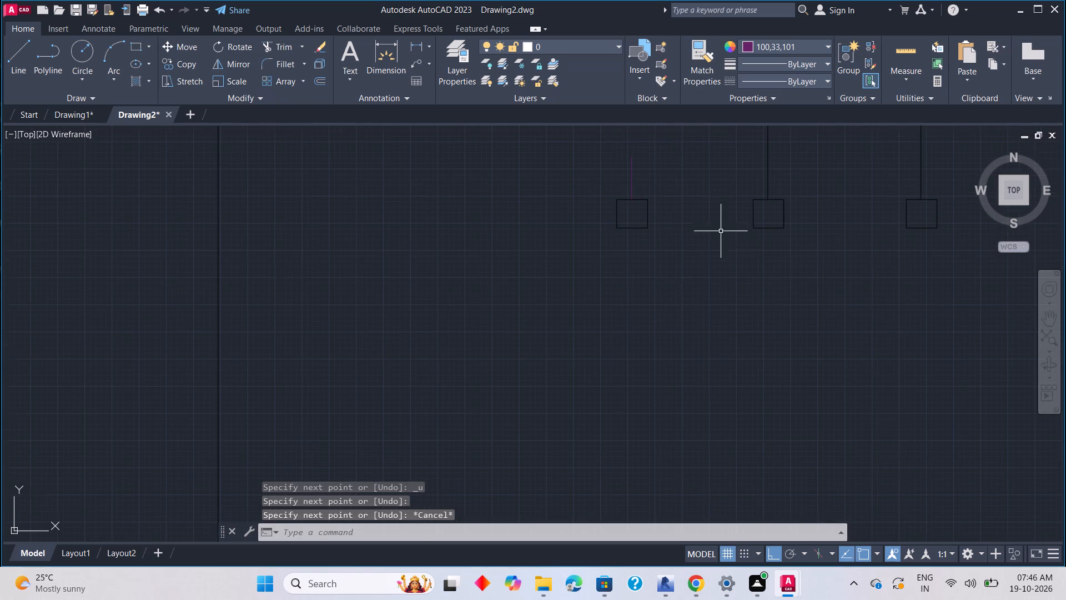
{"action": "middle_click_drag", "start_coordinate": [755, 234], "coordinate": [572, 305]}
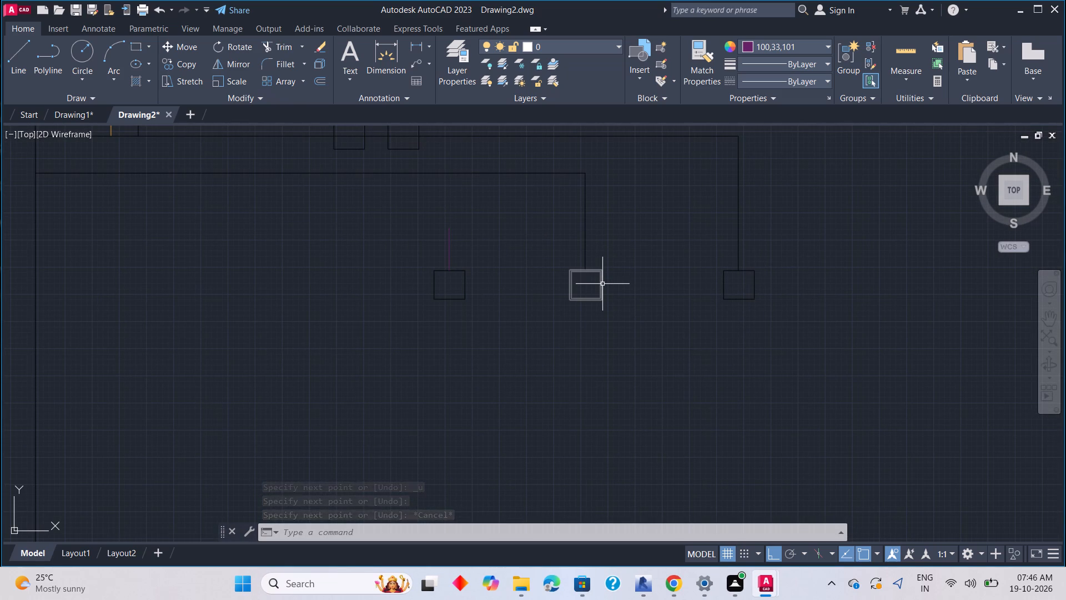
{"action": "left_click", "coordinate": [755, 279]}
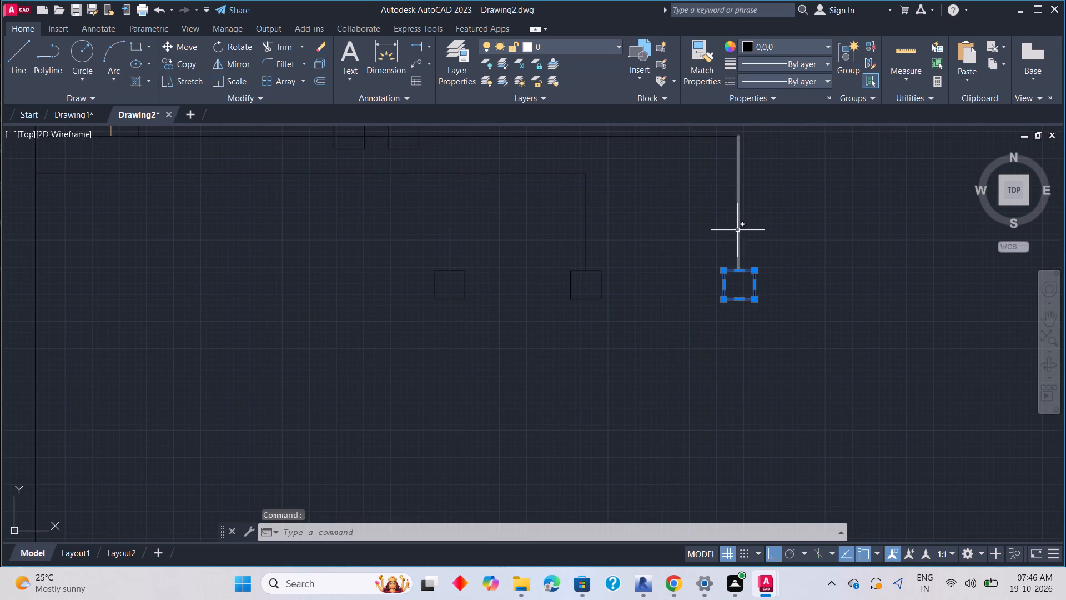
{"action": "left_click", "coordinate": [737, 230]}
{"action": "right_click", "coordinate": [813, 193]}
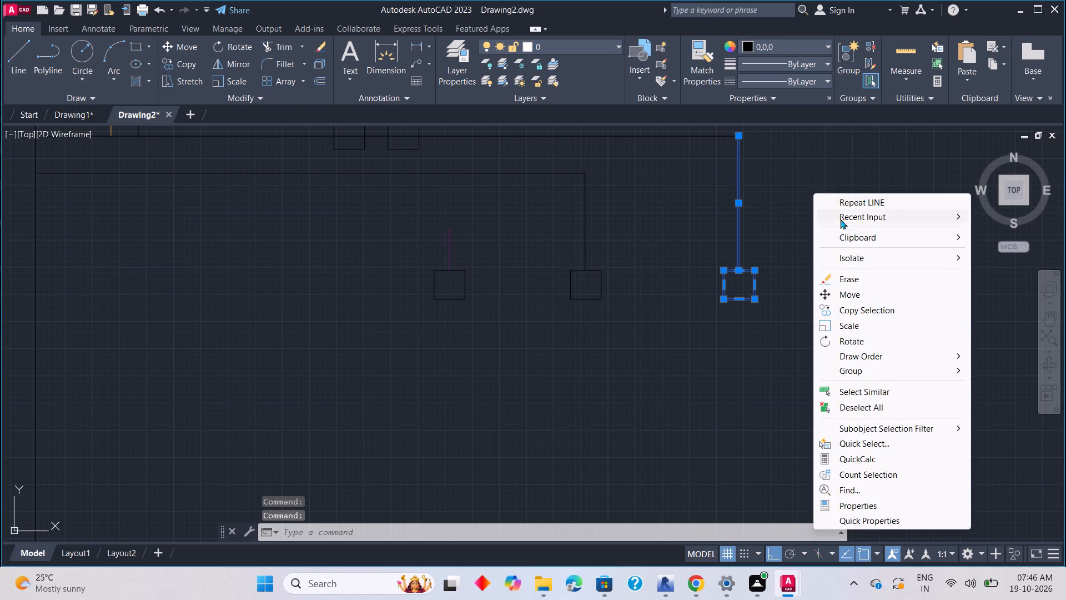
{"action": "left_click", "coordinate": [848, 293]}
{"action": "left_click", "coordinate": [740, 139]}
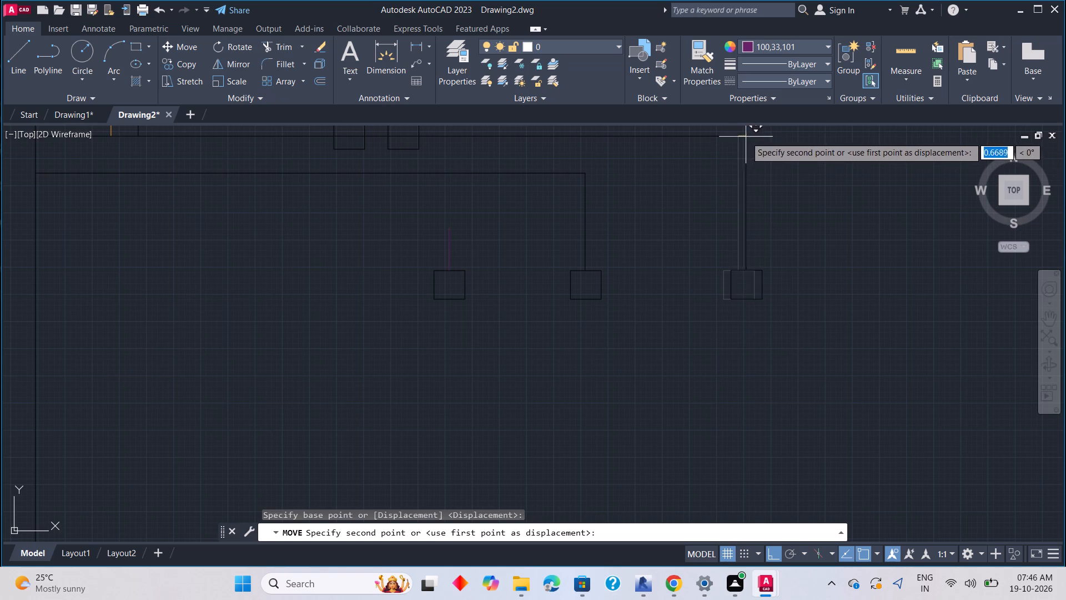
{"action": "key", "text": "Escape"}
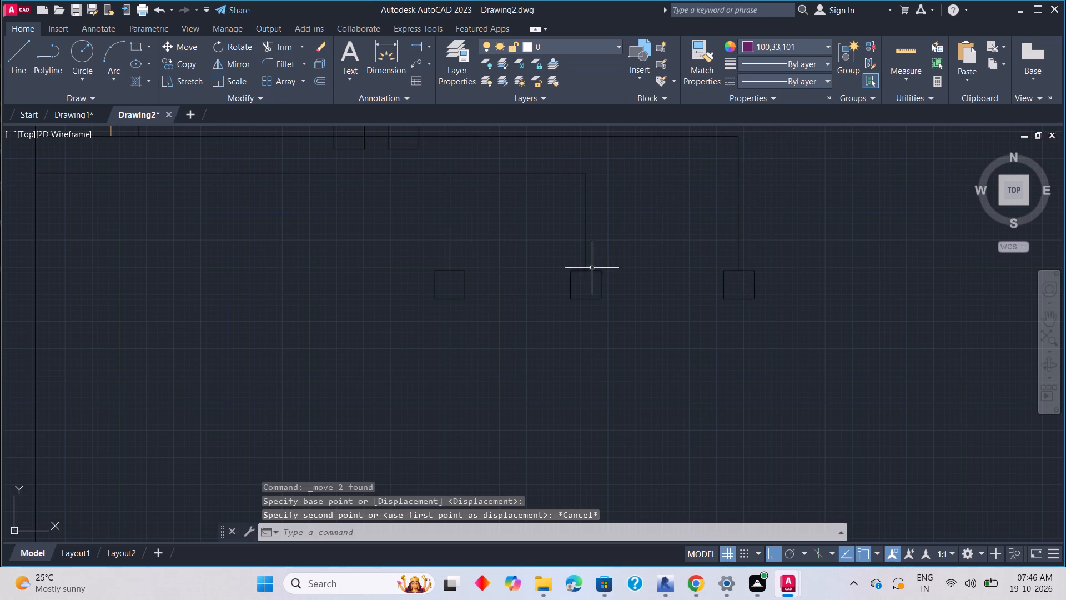
Move the middle terminal square and its vertical black wire horizontally to the right, toward the outermost terminal.
{"action": "left_click", "coordinate": [593, 269]}
{"action": "left_click", "coordinate": [585, 239]}
{"action": "right_click", "coordinate": [604, 228]}
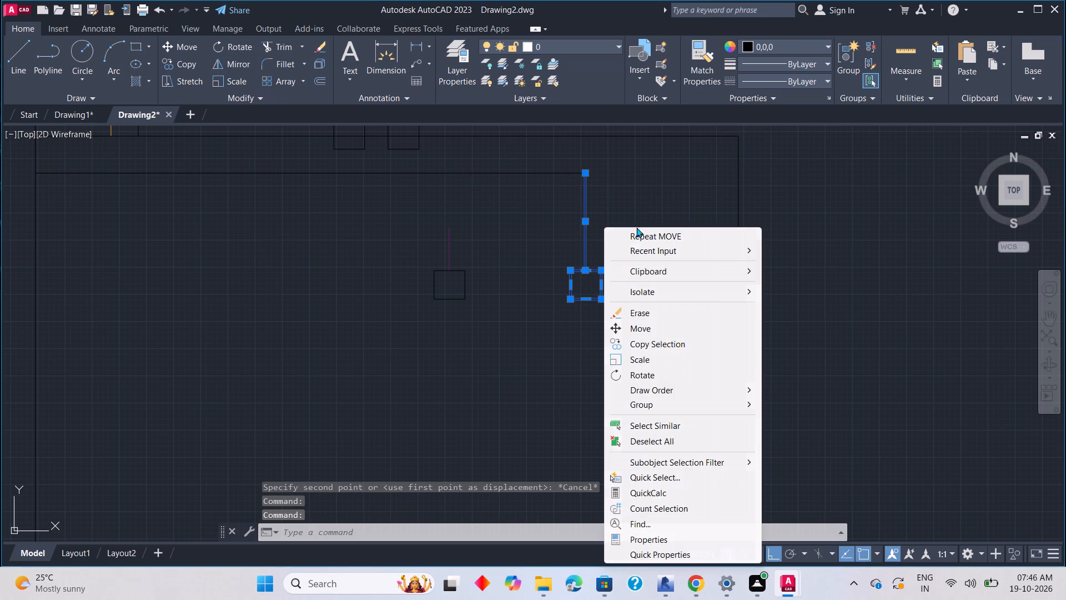
{"action": "left_click_drag", "start_coordinate": [653, 329], "coordinate": [653, 321]}
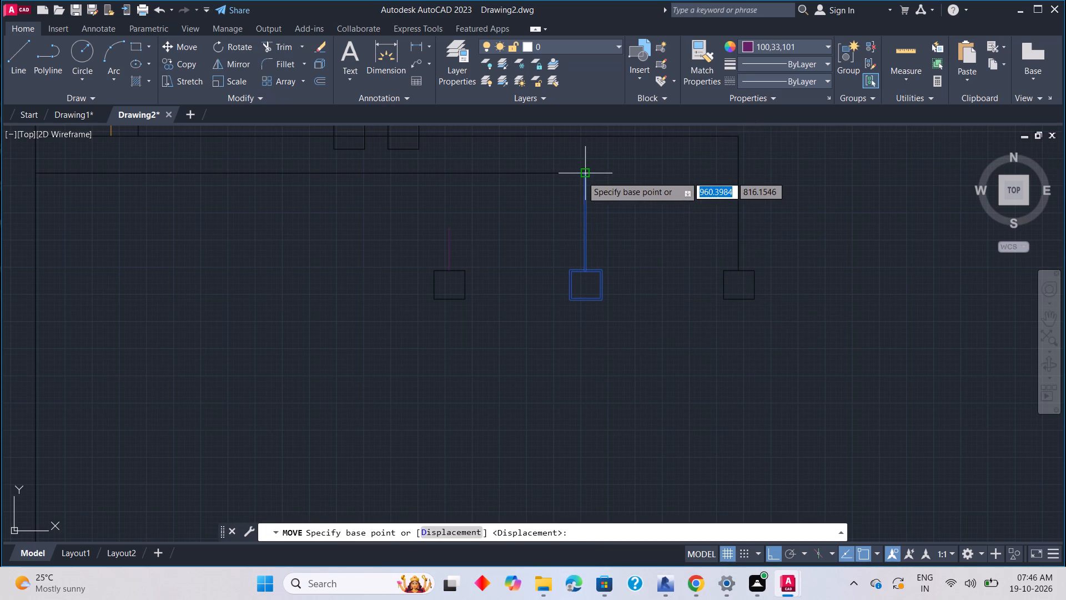
{"action": "left_click", "coordinate": [581, 176]}
{"action": "left_click", "coordinate": [643, 183]}
{"action": "key", "text": "Escape"}
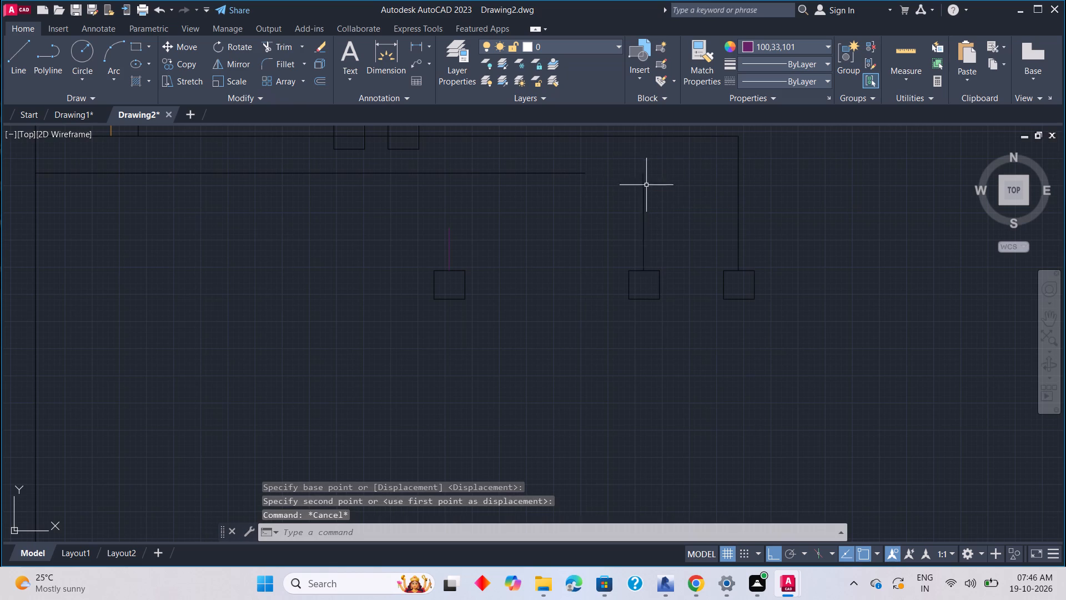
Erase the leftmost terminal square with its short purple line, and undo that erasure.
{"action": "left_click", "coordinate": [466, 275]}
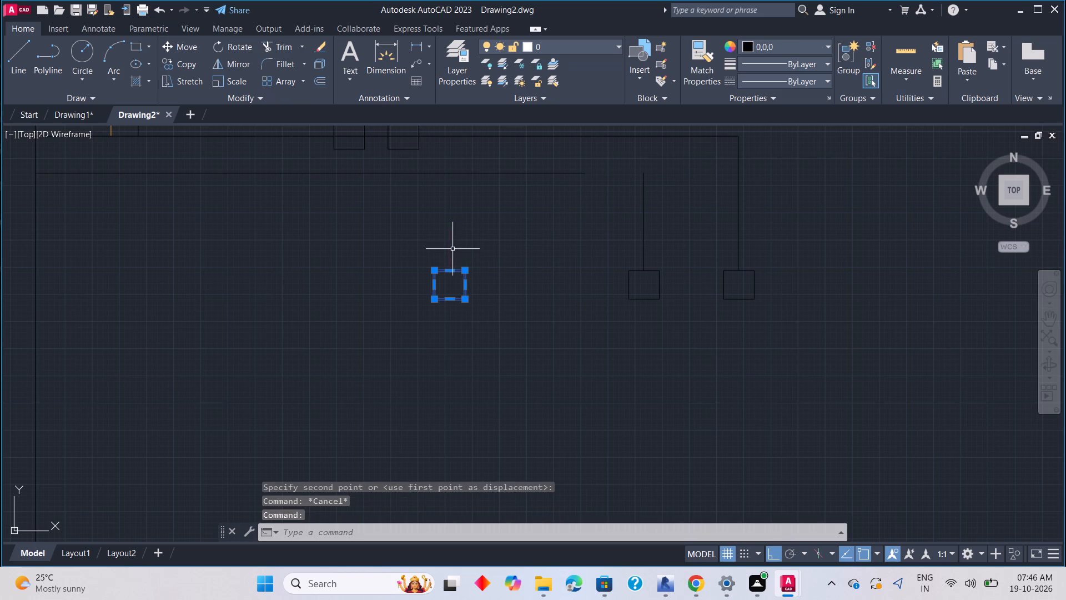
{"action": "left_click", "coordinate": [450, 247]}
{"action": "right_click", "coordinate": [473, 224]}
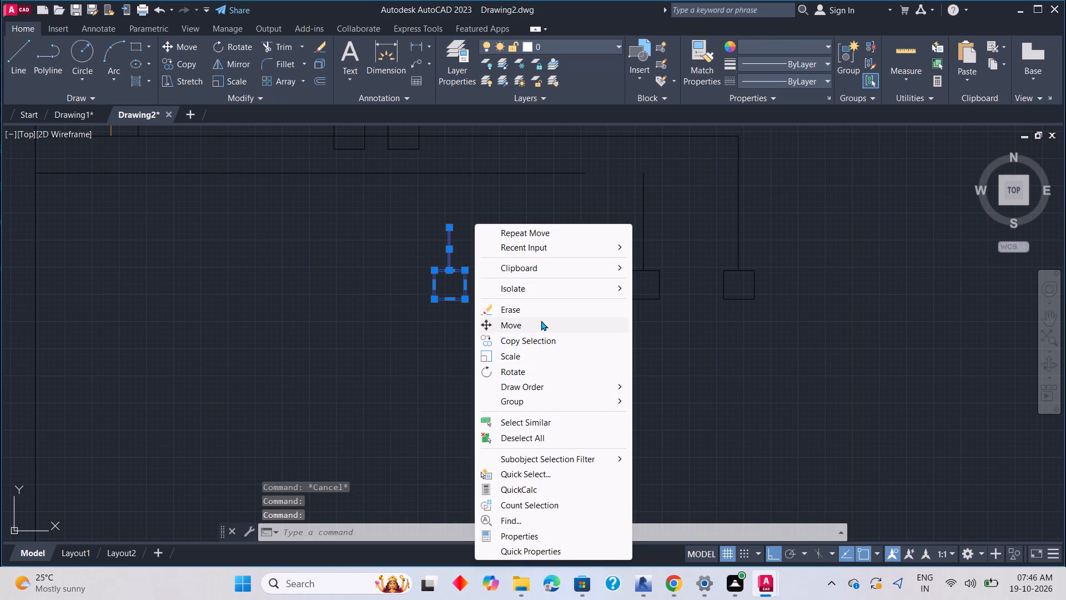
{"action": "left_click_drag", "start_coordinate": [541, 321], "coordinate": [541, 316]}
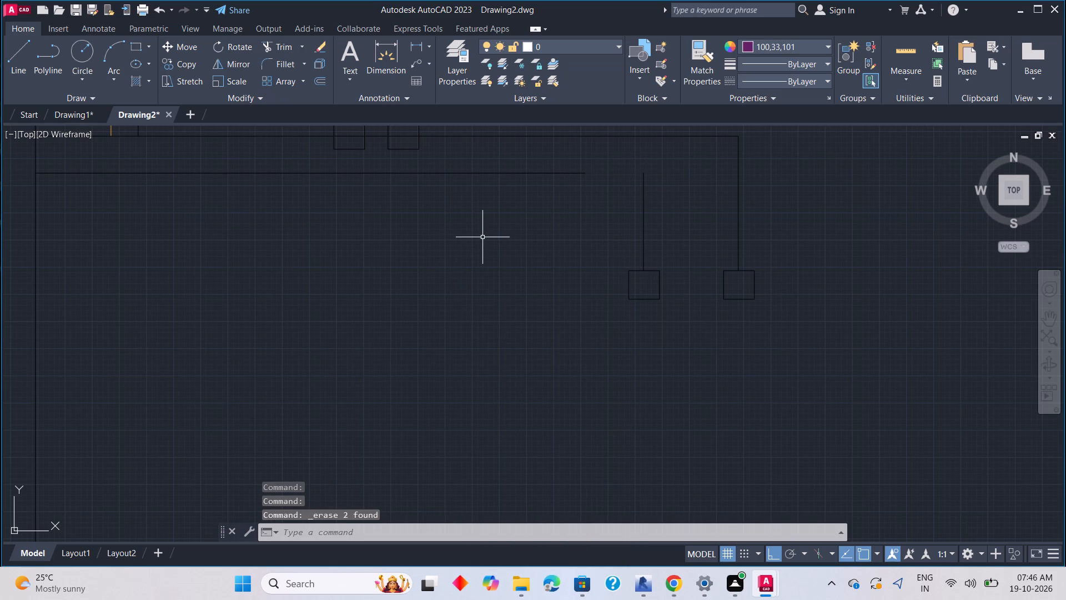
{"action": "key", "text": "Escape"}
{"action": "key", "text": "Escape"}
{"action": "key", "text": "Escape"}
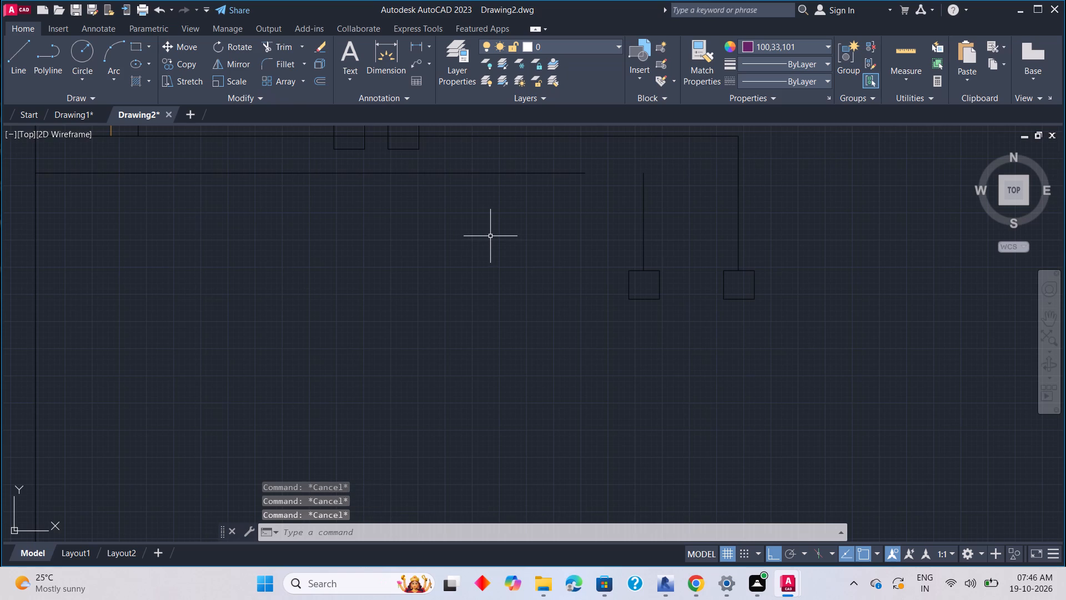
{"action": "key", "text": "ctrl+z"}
Move the leftmost terminal square and its short purple line about 9 horizontally to the right.
{"action": "scroll", "coordinate": [489, 249], "scroll_direction": "down", "scroll_amount": 1}
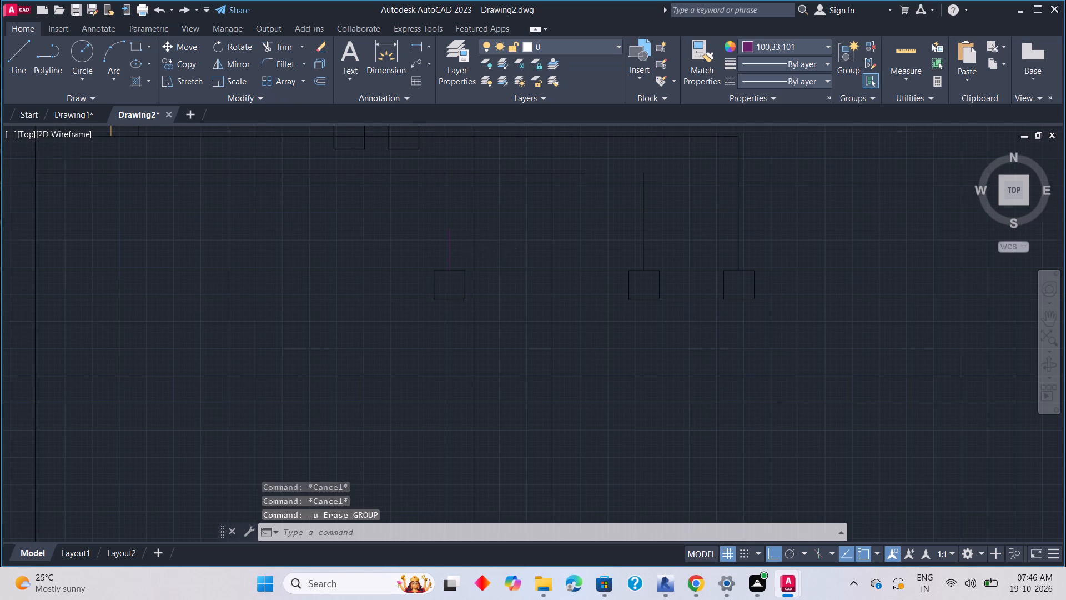
{"action": "scroll", "coordinate": [489, 249], "scroll_direction": "down", "scroll_amount": 1}
{"action": "middle_click_drag", "start_coordinate": [489, 249], "coordinate": [581, 248]}
{"action": "scroll", "coordinate": [584, 248], "scroll_direction": "up", "scroll_amount": 2}
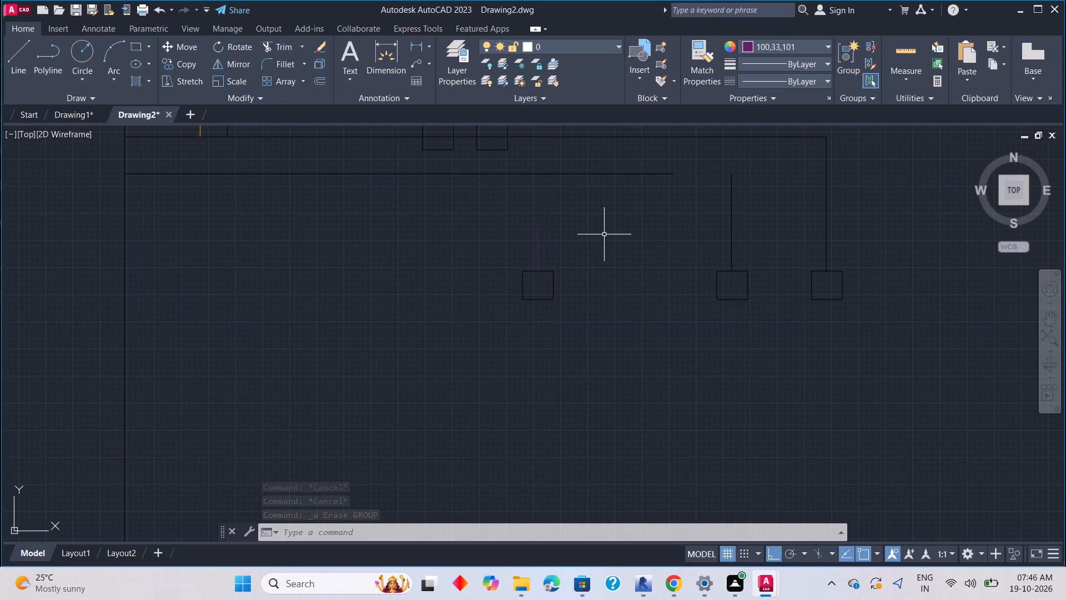
{"action": "left_click", "coordinate": [512, 212]}
{"action": "left_click", "coordinate": [564, 310]}
{"action": "right_click_drag", "start_coordinate": [592, 284], "coordinate": [592, 282]}
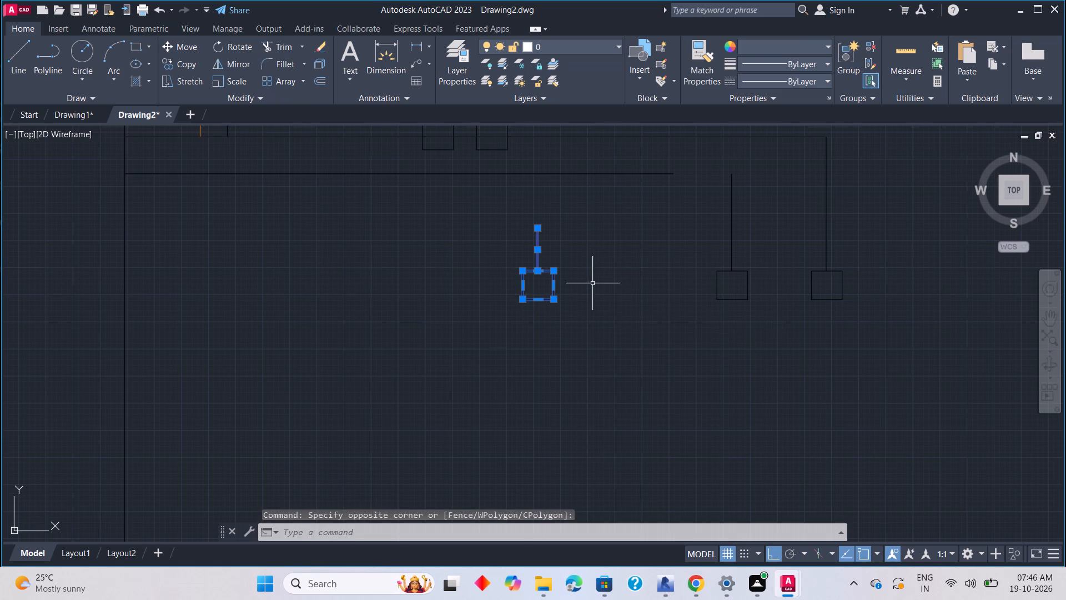
{"action": "right_click_drag", "start_coordinate": [592, 282], "coordinate": [595, 278]}
{"action": "left_click", "coordinate": [637, 330]}
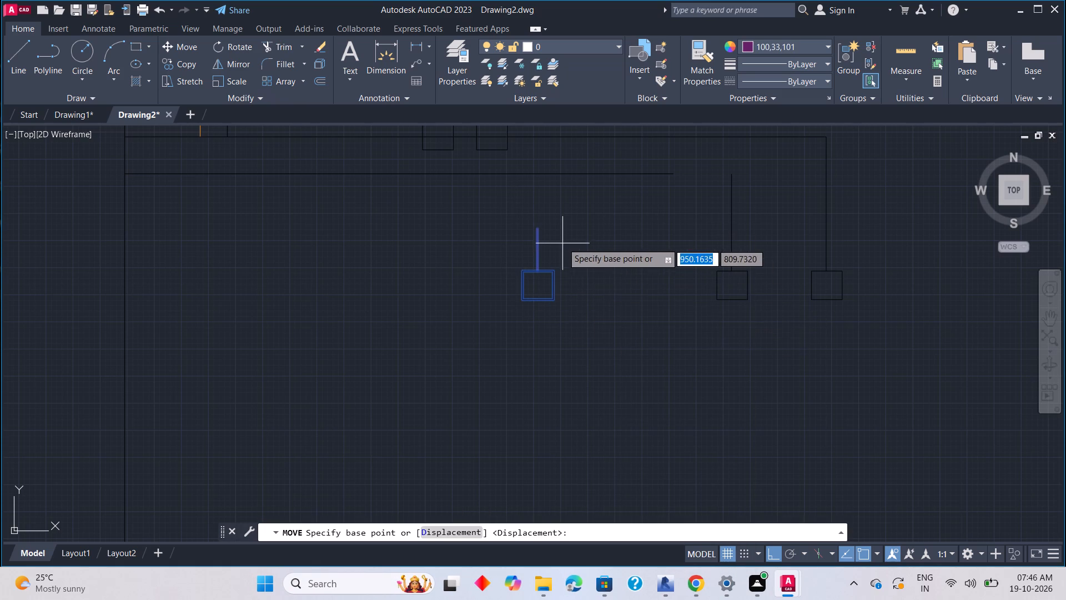
{"action": "left_click", "coordinate": [540, 228]}
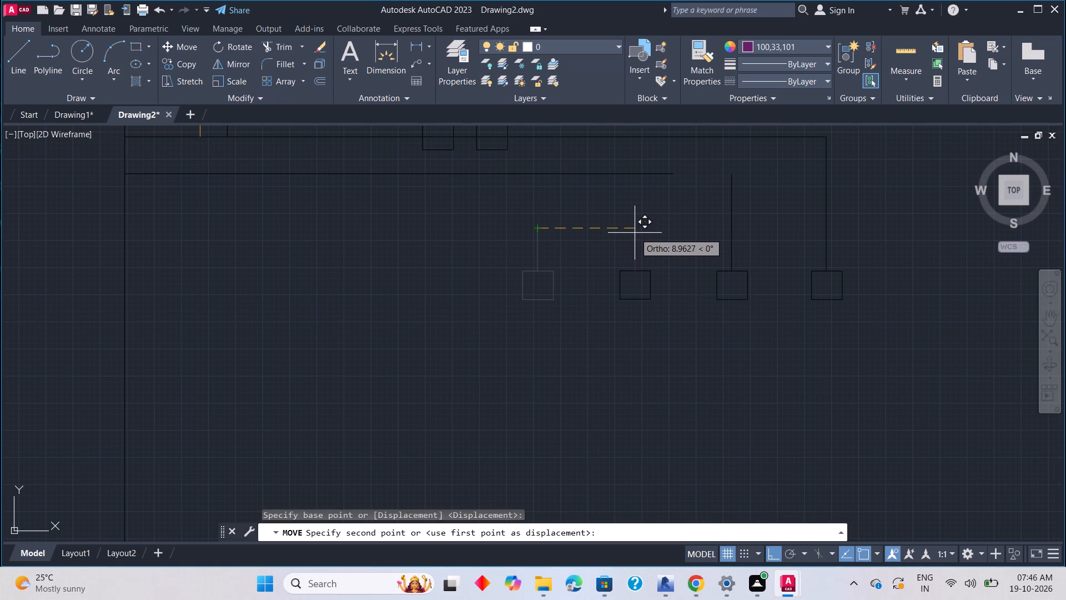
{"action": "left_click", "coordinate": [637, 233]}
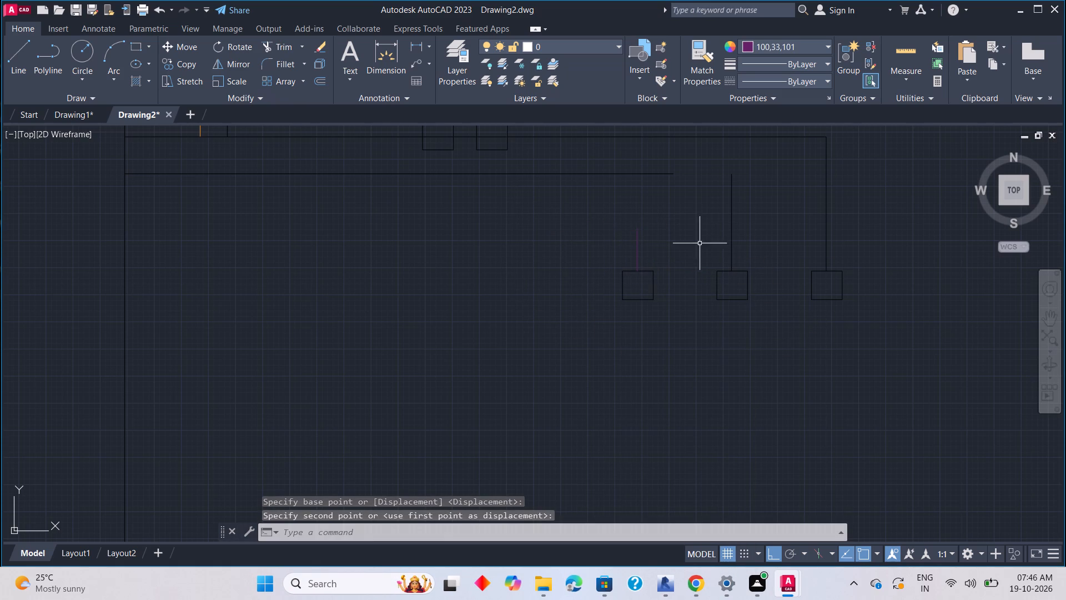
Draw the purple wire from the stub's top: about 6.4 left, 8.8 down, 5 left, 8.8 up, and 54.5 left past the long black wire.
{"action": "scroll", "coordinate": [713, 263], "scroll_direction": "down", "scroll_amount": 3}
{"action": "scroll", "coordinate": [710, 278], "scroll_direction": "up", "scroll_amount": 2}
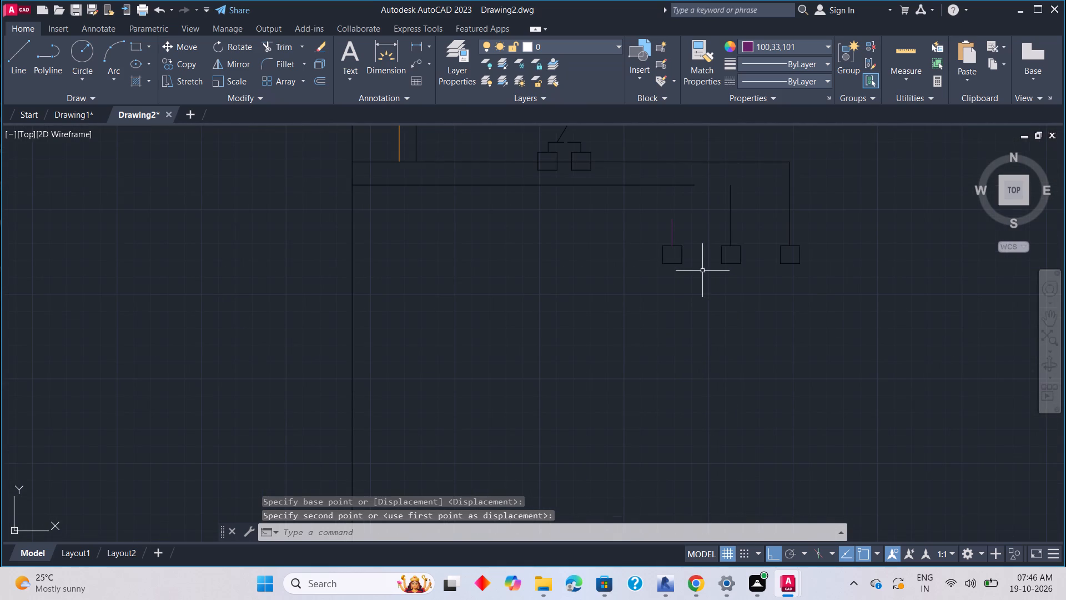
{"action": "key", "text": "l"}
{"action": "key", "text": "space"}
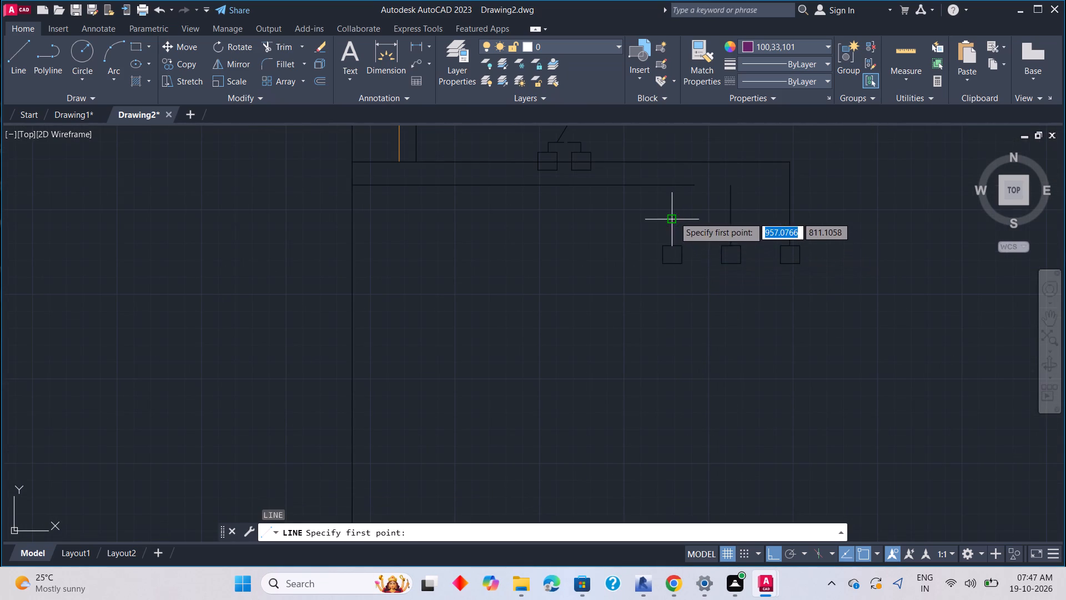
{"action": "left_click", "coordinate": [673, 217]}
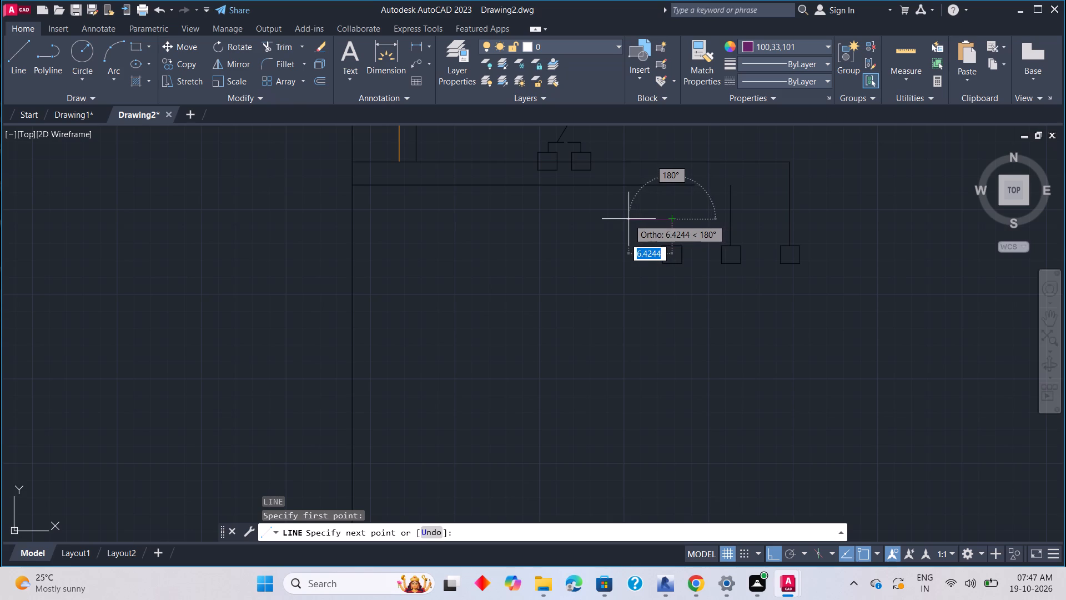
{"action": "left_click", "coordinate": [628, 219]}
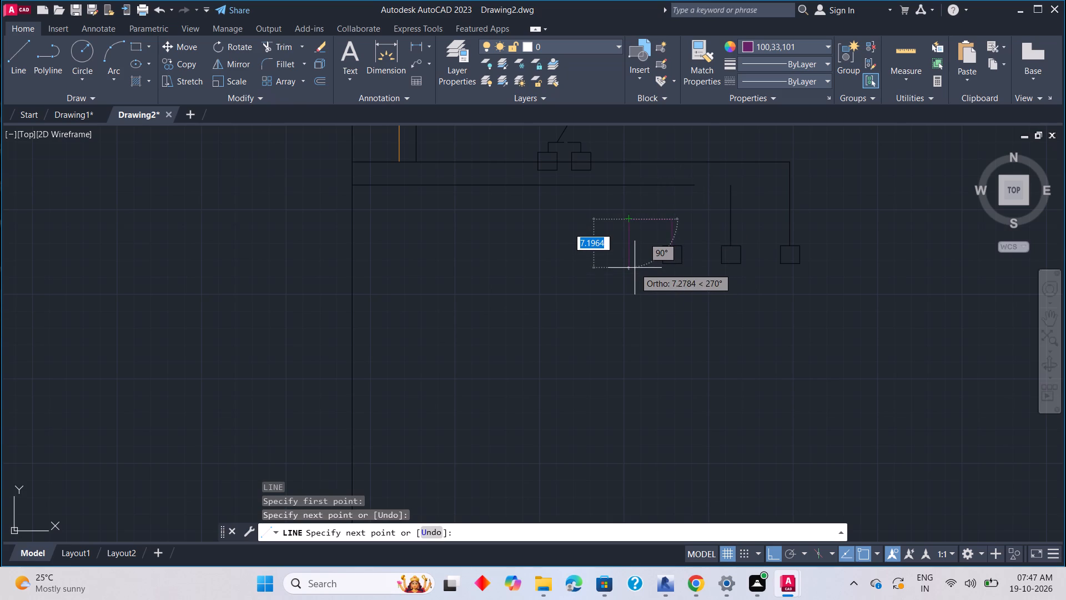
{"action": "left_click", "coordinate": [637, 278]}
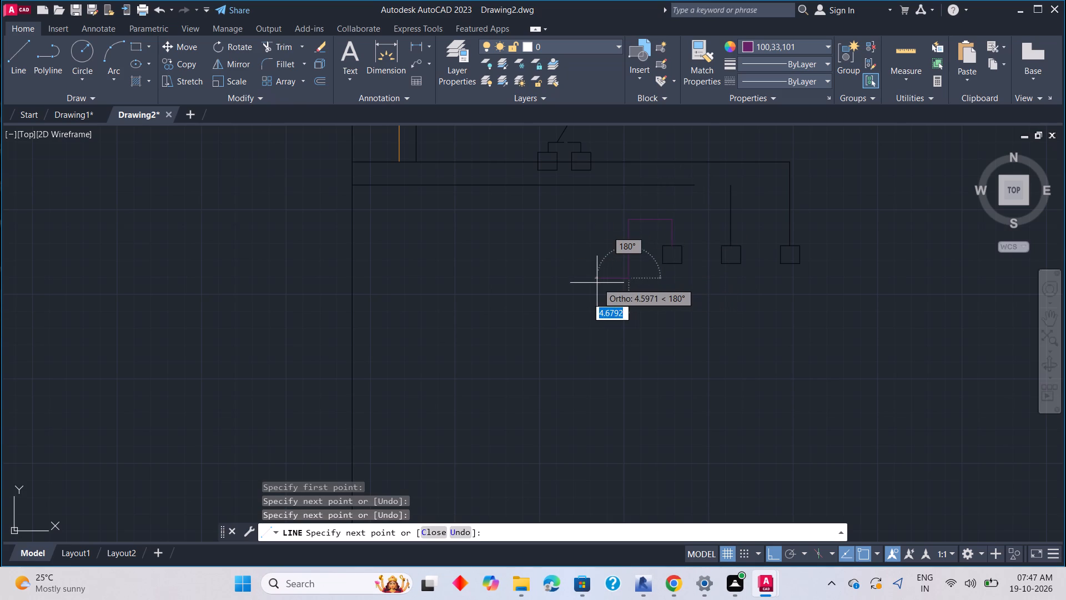
{"action": "left_click", "coordinate": [595, 281]}
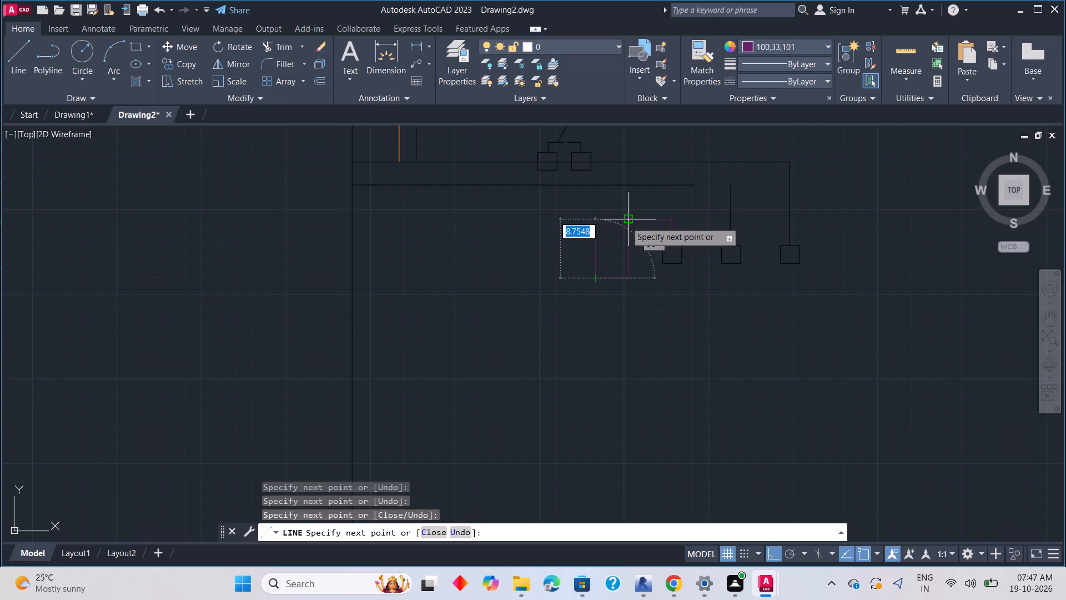
{"action": "left_click", "coordinate": [591, 222]}
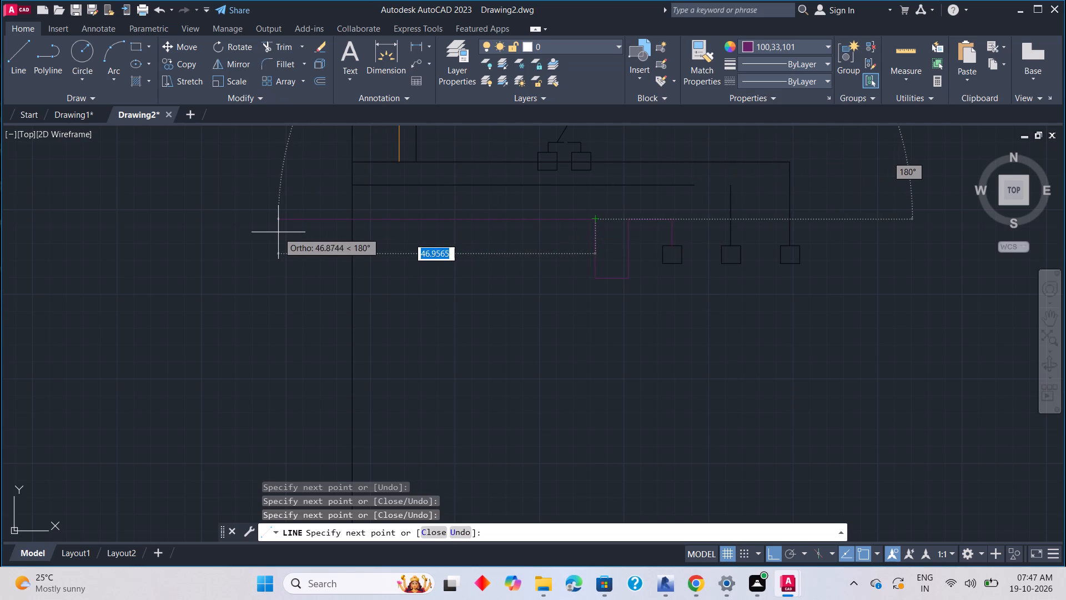
{"action": "left_click", "coordinate": [227, 234]}
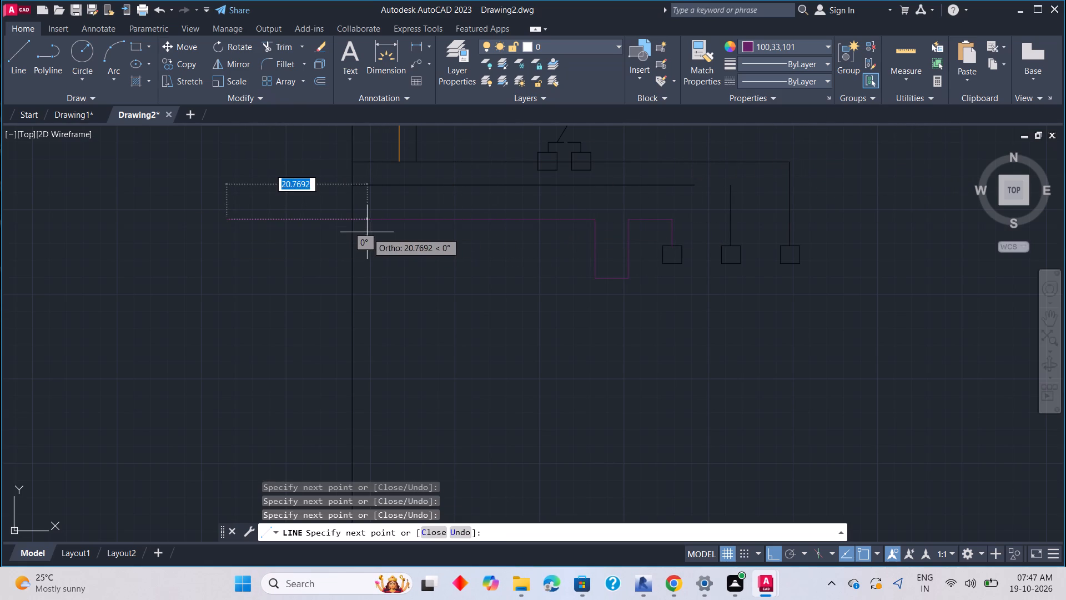
{"action": "key", "text": "Escape"}
Start a new line and set the current drawing colour to orange 242,103,34.
{"action": "scroll", "coordinate": [528, 215], "scroll_direction": "up", "scroll_amount": 1}
{"action": "middle_click_drag", "start_coordinate": [535, 209], "coordinate": [489, 289]}
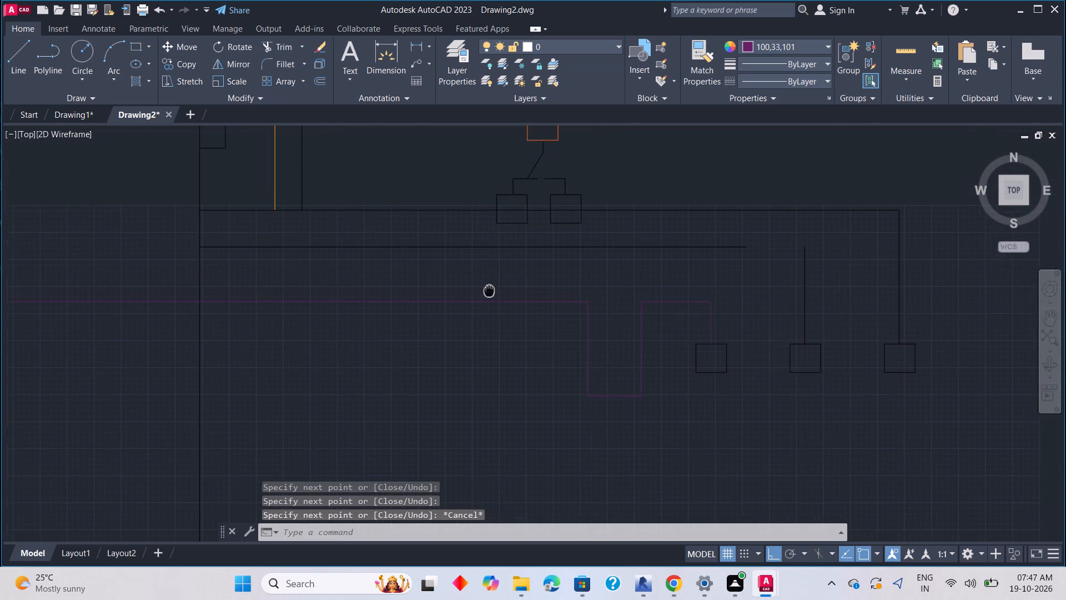
{"action": "middle_click_drag", "start_coordinate": [489, 289], "coordinate": [487, 293]}
{"action": "key", "text": "l"}
{"action": "key", "text": "space"}
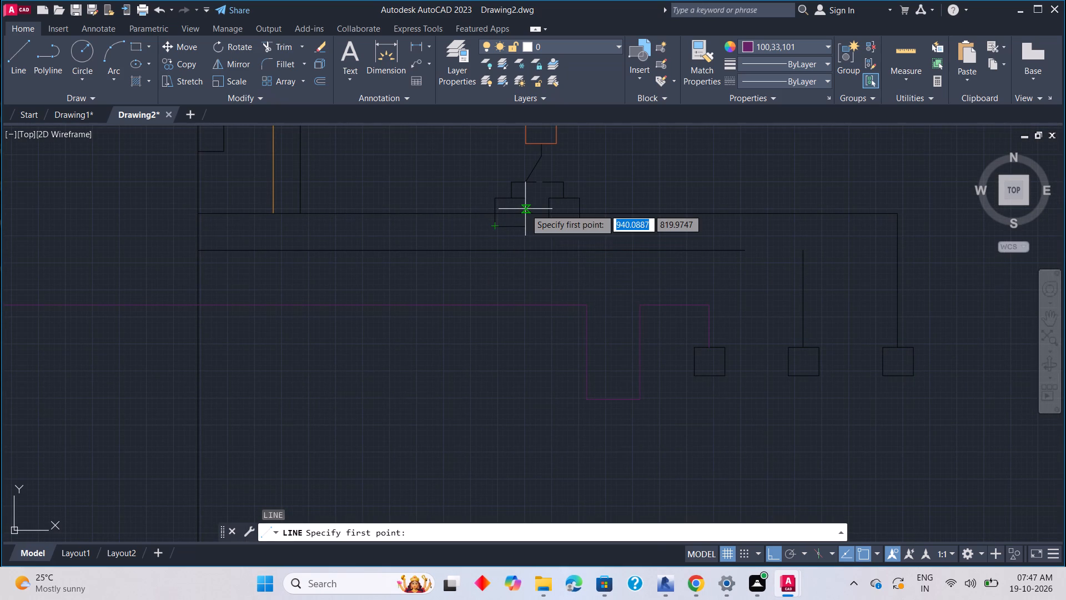
{"action": "left_click", "coordinate": [750, 43]}
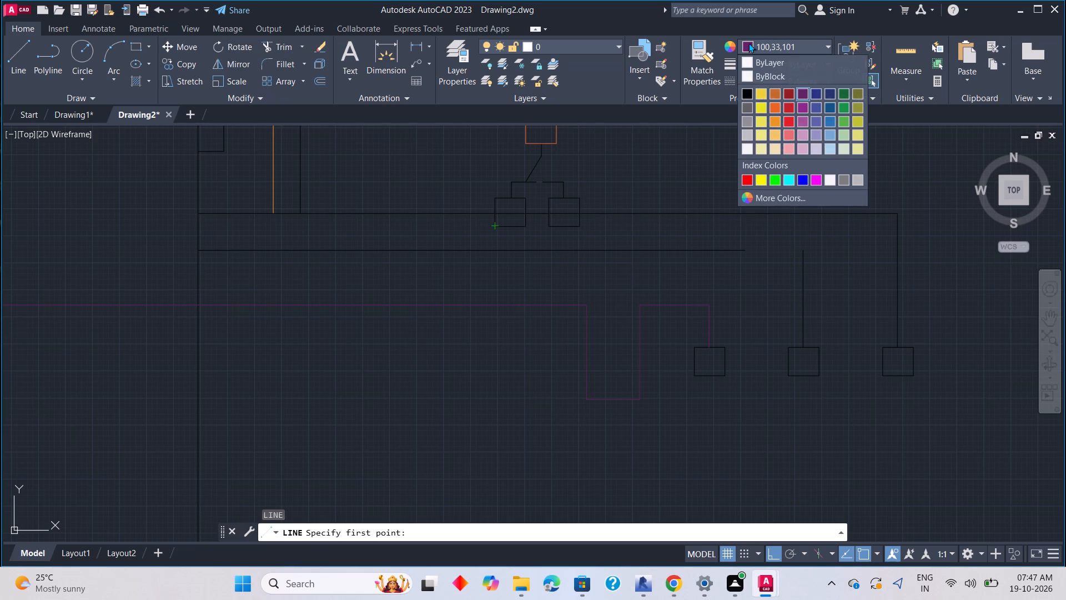
{"action": "left_click", "coordinate": [772, 103]}
Draw an orange wire from the bottom edge midpoint of the left switch terminal: about 5 down, 17 left and 7 down across the purple wire.
{"action": "scroll", "coordinate": [502, 227], "scroll_direction": "up", "scroll_amount": 2}
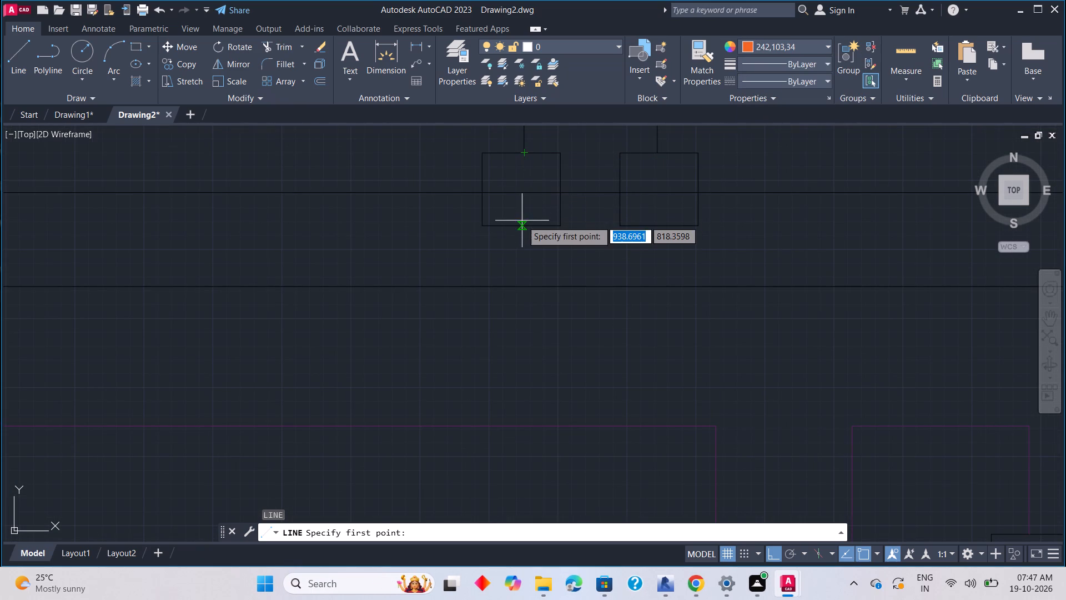
{"action": "left_click", "coordinate": [521, 225]}
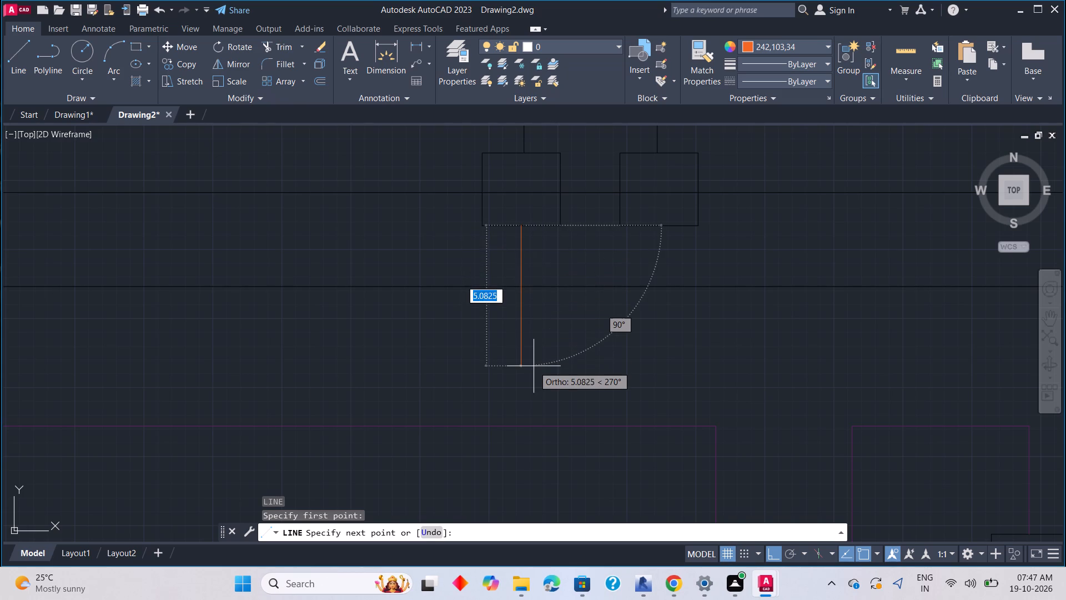
{"action": "middle_click_drag", "start_coordinate": [534, 362], "coordinate": [553, 332]}
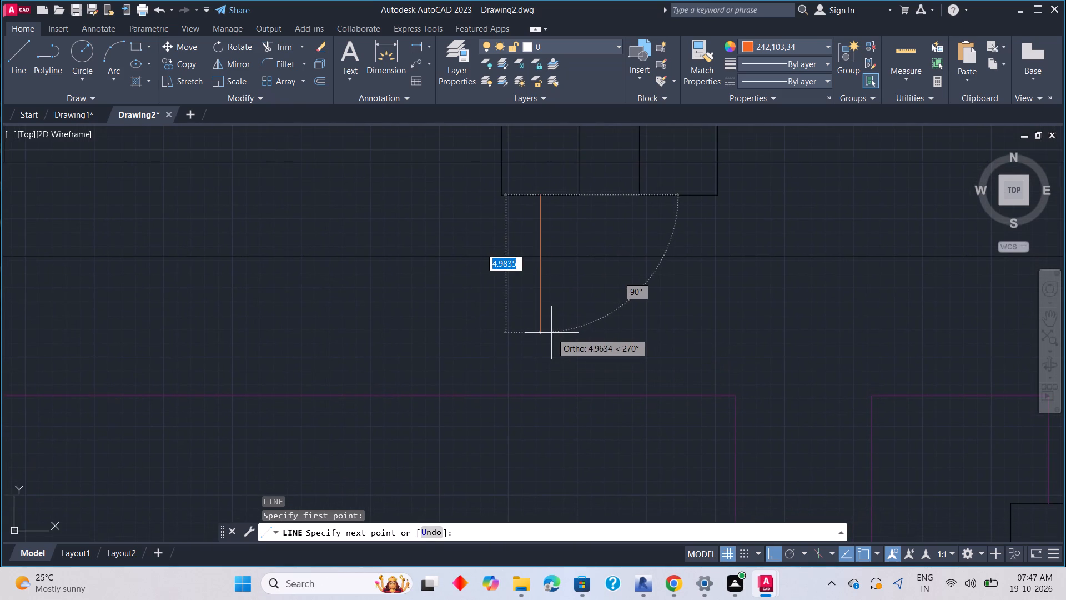
{"action": "left_click", "coordinate": [551, 328]}
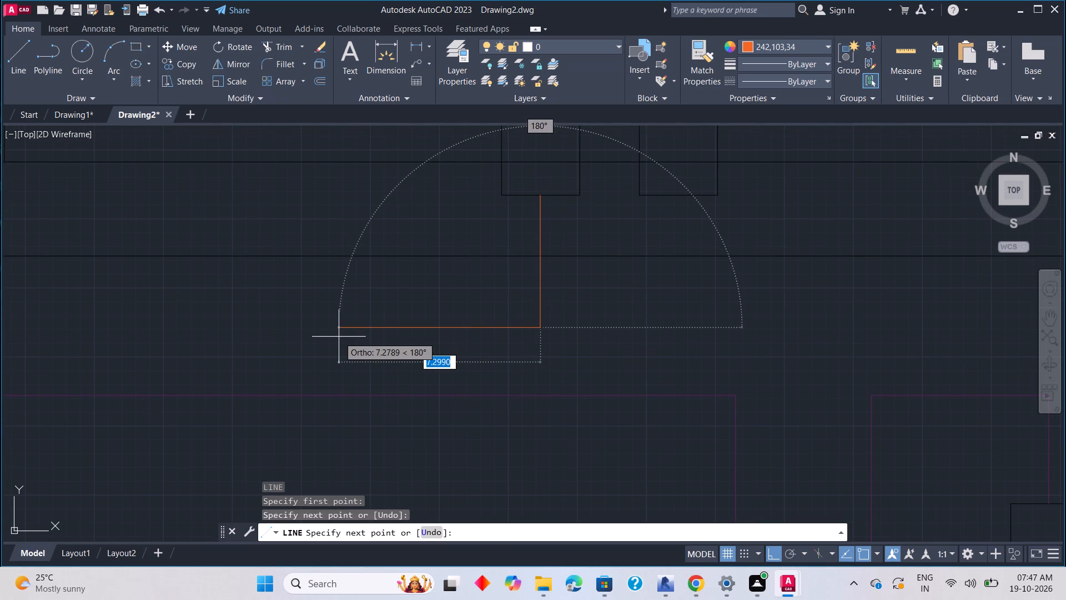
{"action": "middle_click_drag", "start_coordinate": [344, 337], "coordinate": [431, 311]}
{"action": "scroll", "coordinate": [426, 314], "scroll_direction": "down", "scroll_amount": 2}
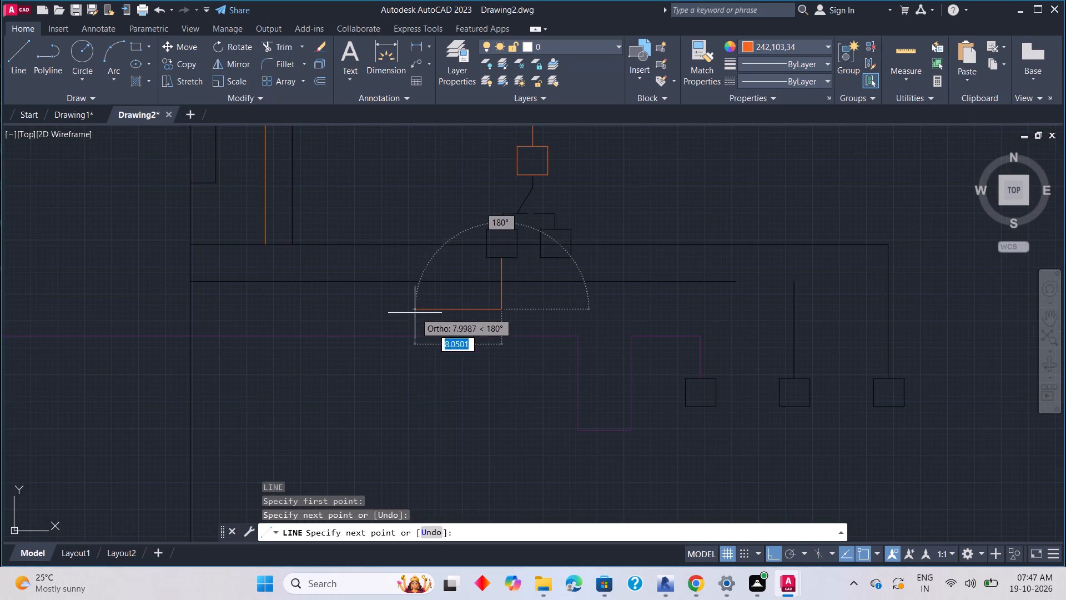
{"action": "middle_click_drag", "start_coordinate": [312, 313], "coordinate": [652, 303]}
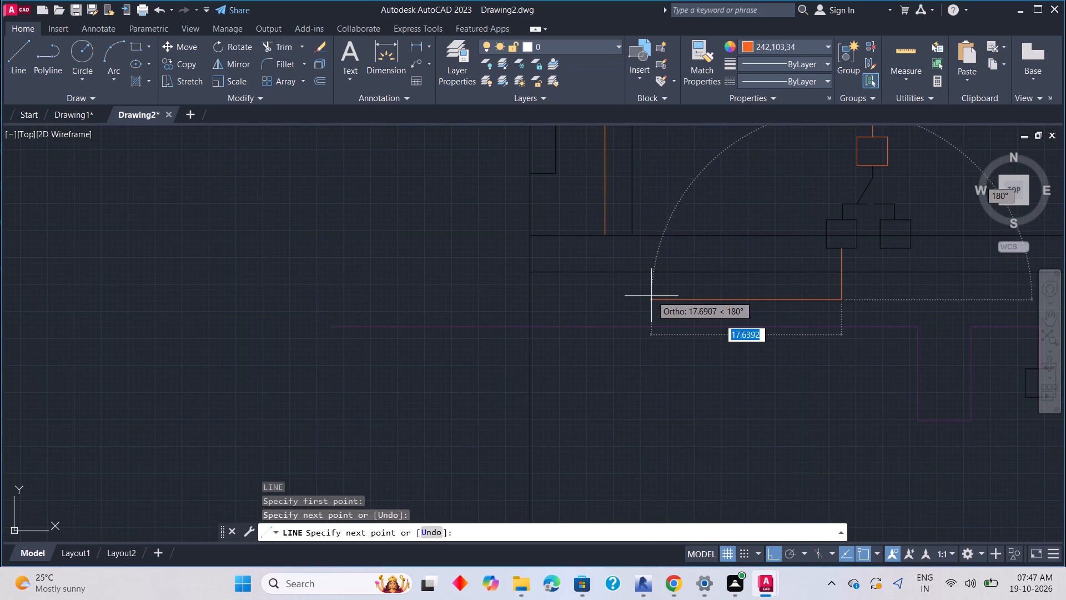
{"action": "left_click", "coordinate": [658, 297]}
{"action": "middle_click_drag", "start_coordinate": [671, 419], "coordinate": [658, 359]}
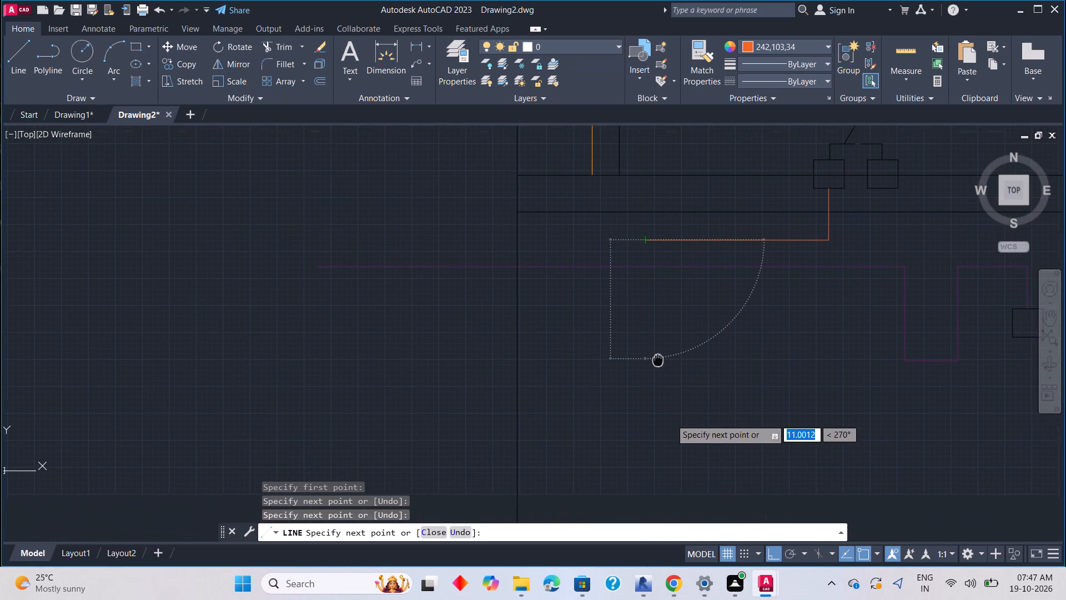
{"action": "middle_click_drag", "start_coordinate": [658, 359], "coordinate": [657, 356]}
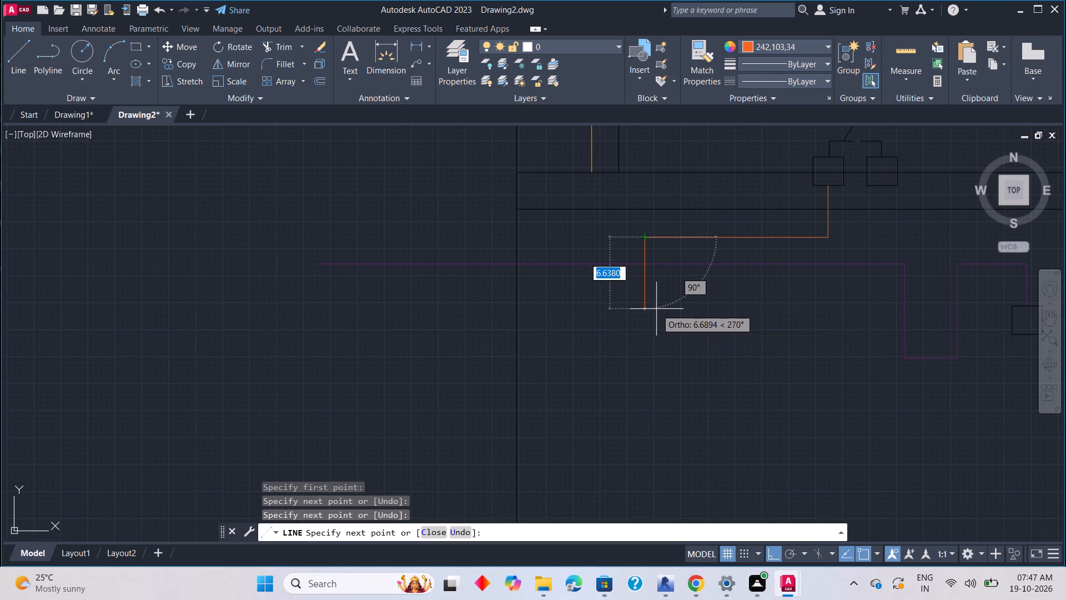
{"action": "left_click", "coordinate": [656, 315]}
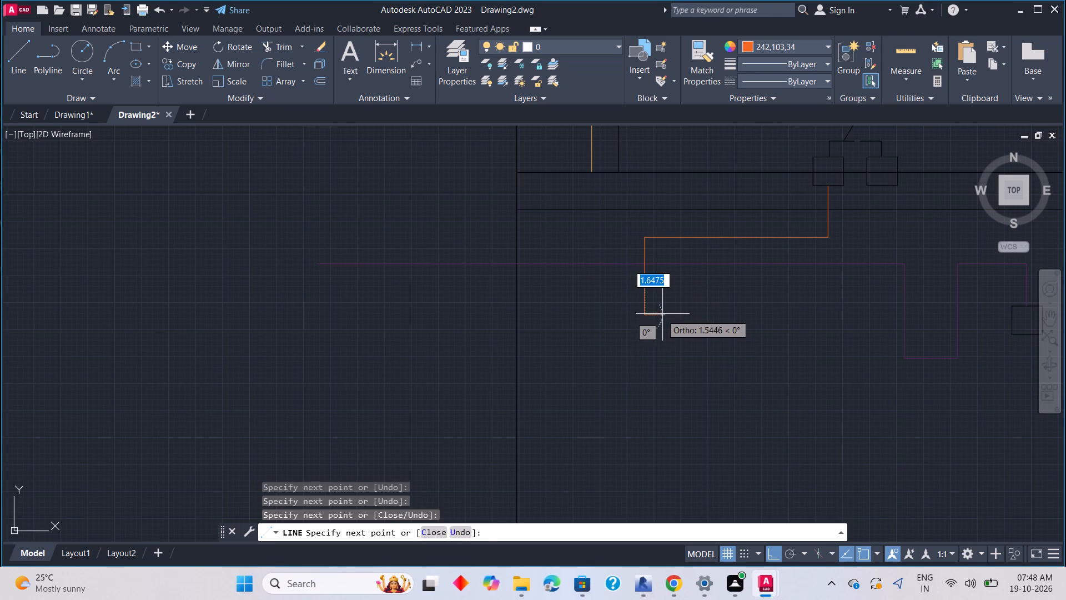
{"action": "key", "text": "Escape"}
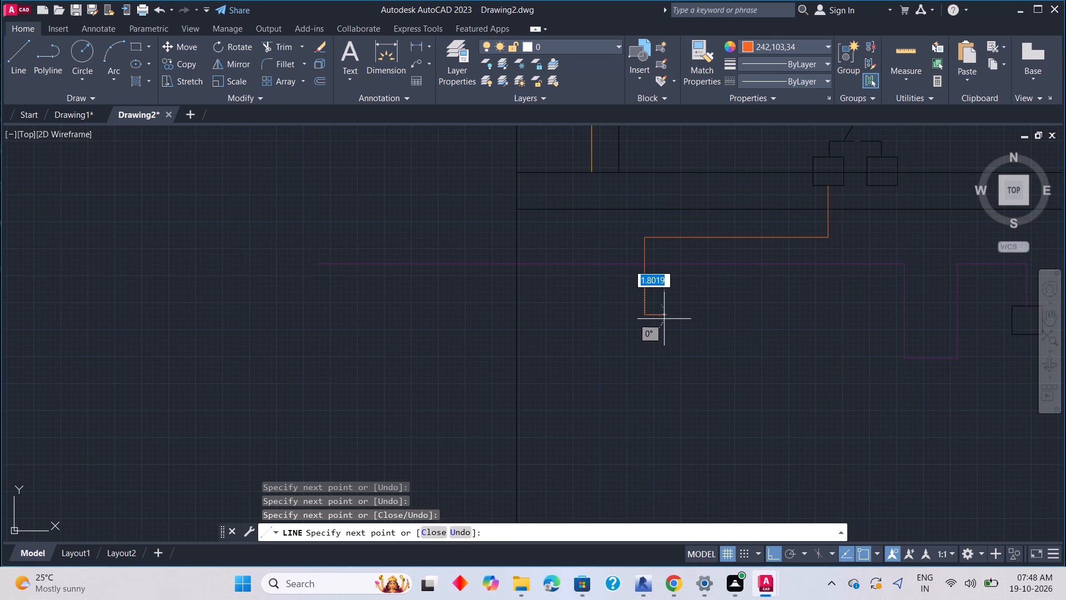
Copy the orange terminal square above the switch, by its top edge midpoint, onto the lower end of the new orange wire.
{"action": "scroll", "coordinate": [666, 311], "scroll_direction": "down", "scroll_amount": 1}
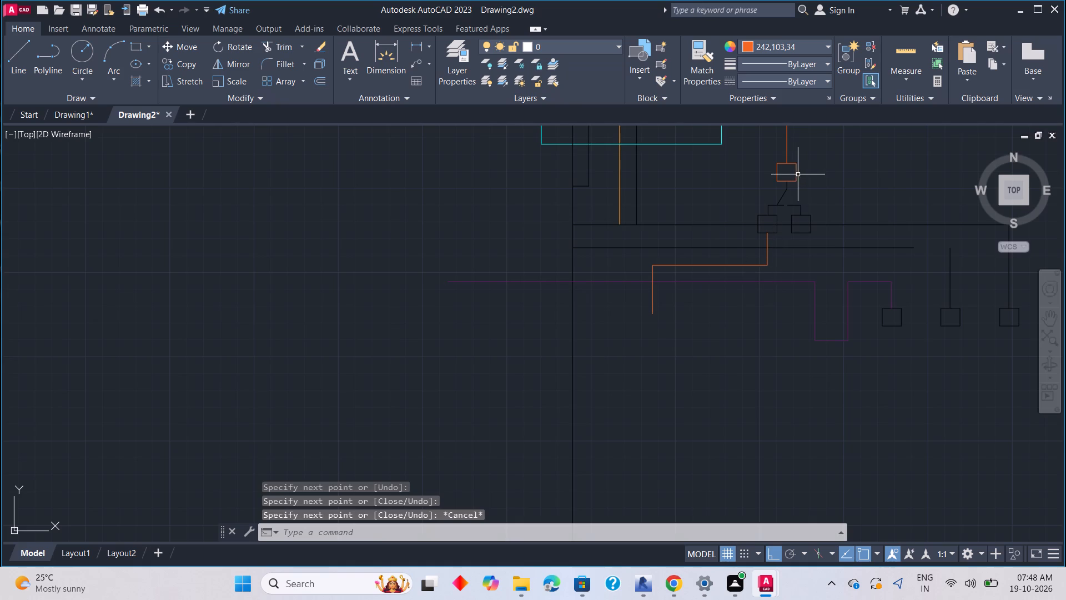
{"action": "left_click", "coordinate": [796, 172]}
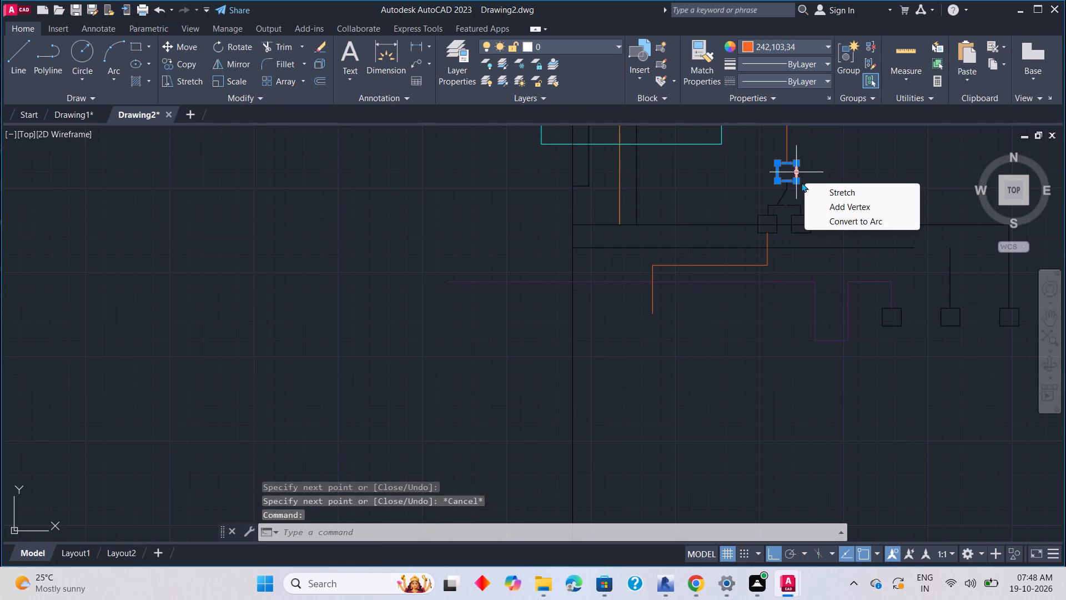
{"action": "right_click", "coordinate": [805, 187]}
{"action": "right_click", "coordinate": [797, 197]}
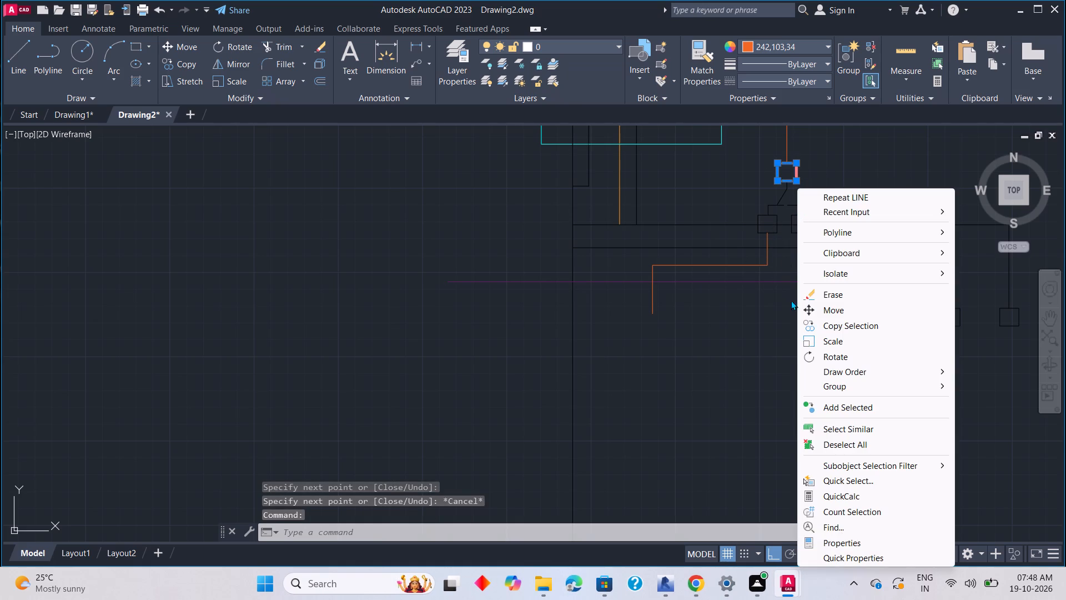
{"action": "left_click", "coordinate": [831, 328]}
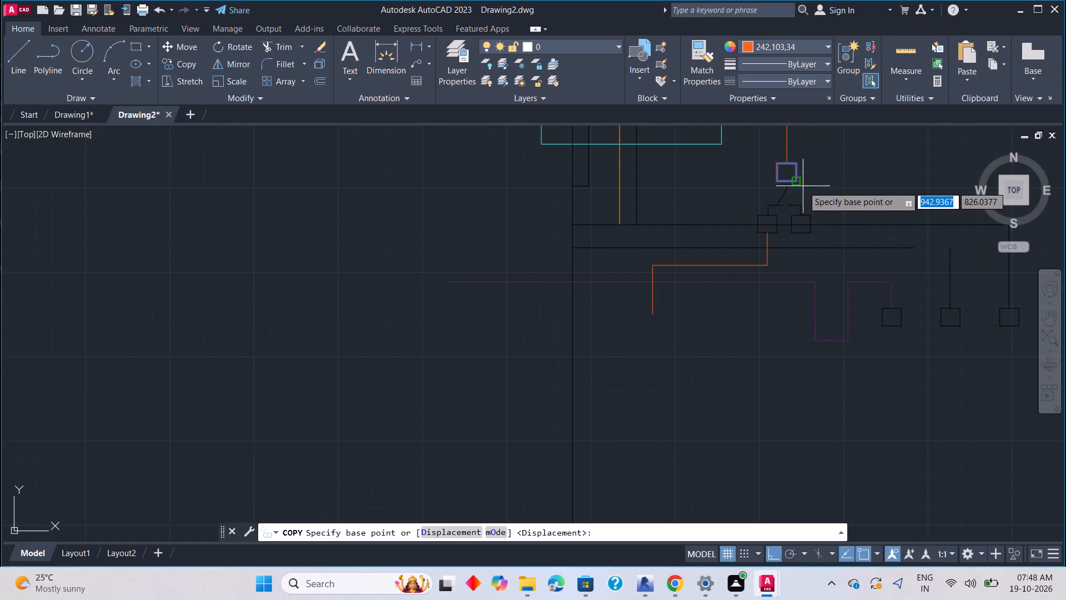
{"action": "left_click", "coordinate": [786, 164]}
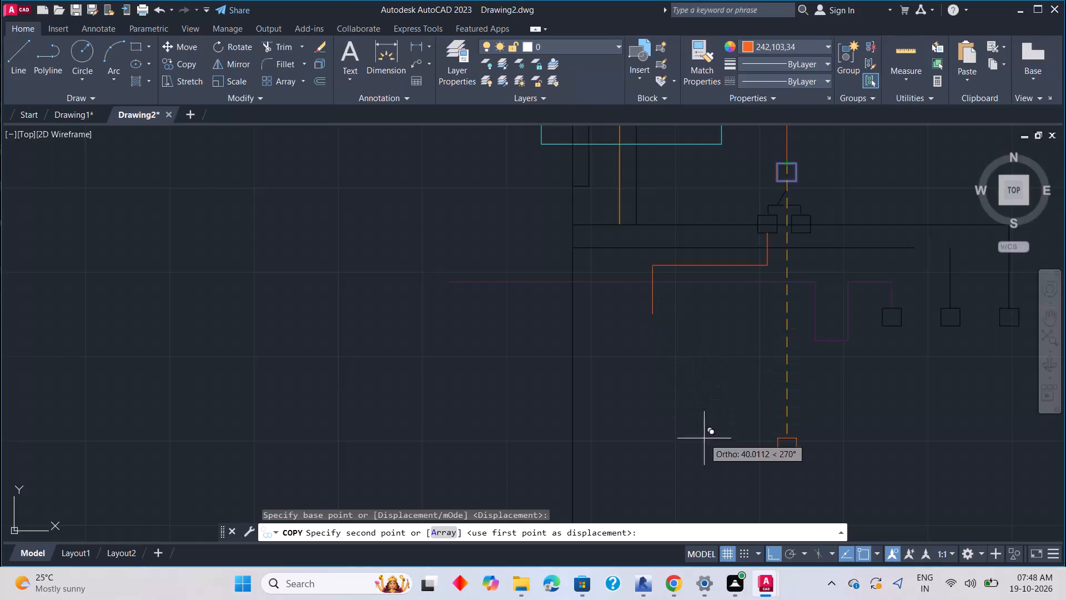
{"action": "left_click", "coordinate": [773, 558]}
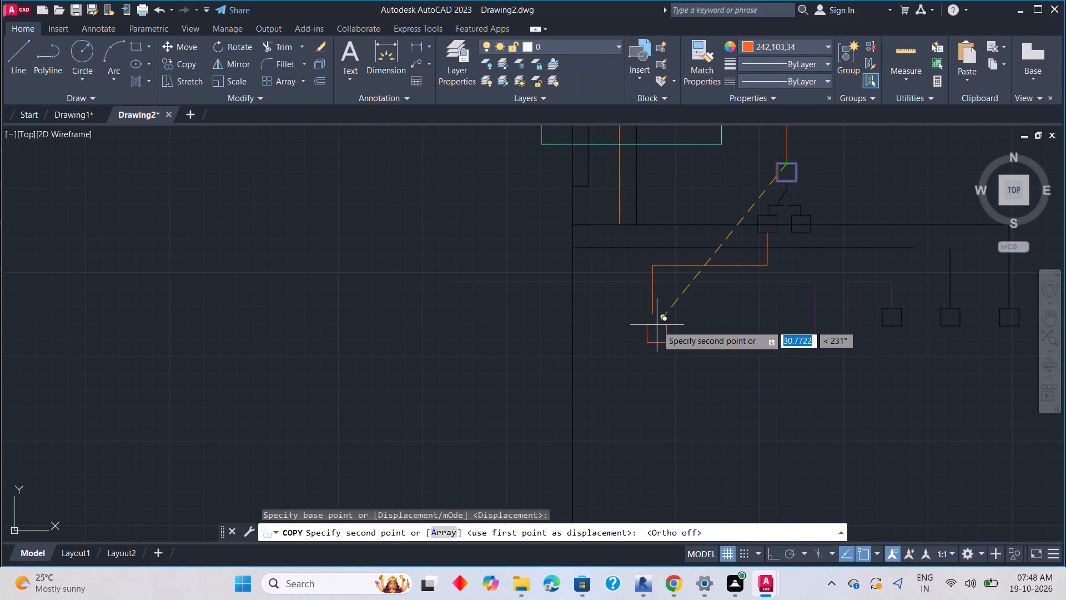
{"action": "left_click", "coordinate": [652, 316]}
{"action": "key", "text": "Escape"}
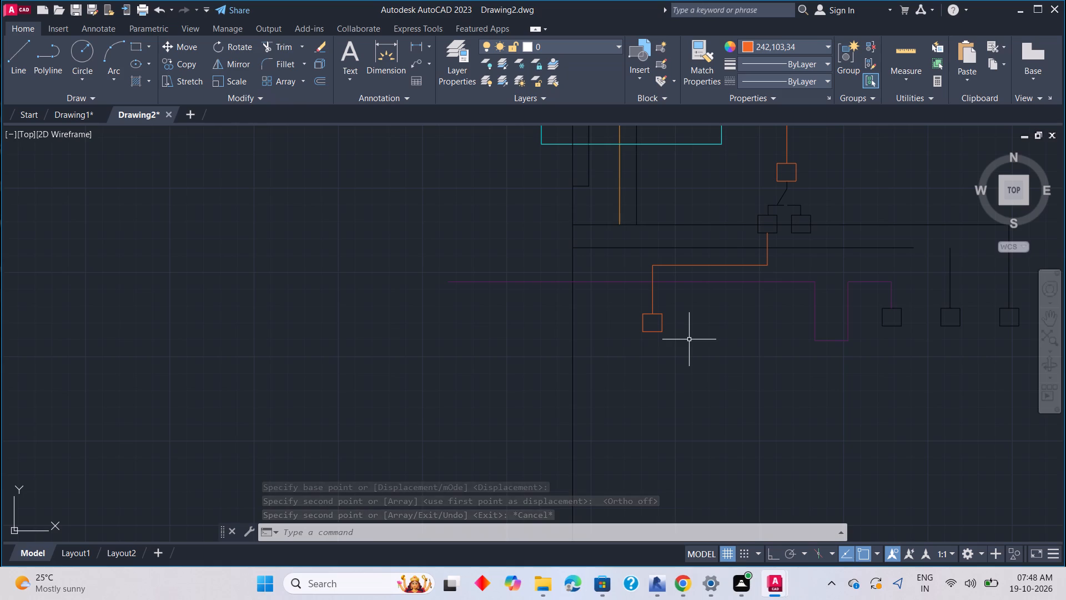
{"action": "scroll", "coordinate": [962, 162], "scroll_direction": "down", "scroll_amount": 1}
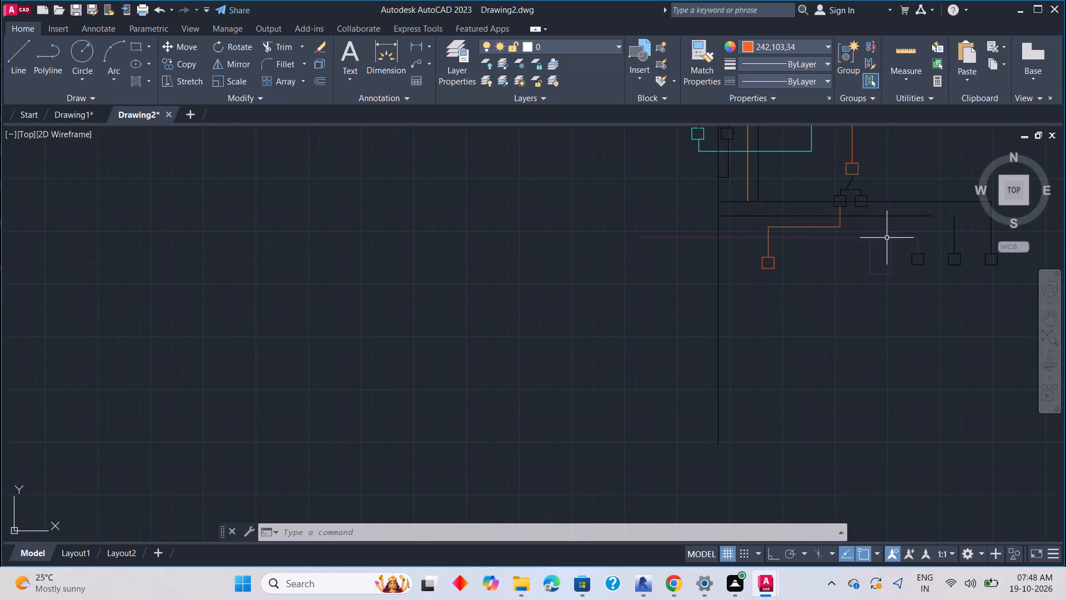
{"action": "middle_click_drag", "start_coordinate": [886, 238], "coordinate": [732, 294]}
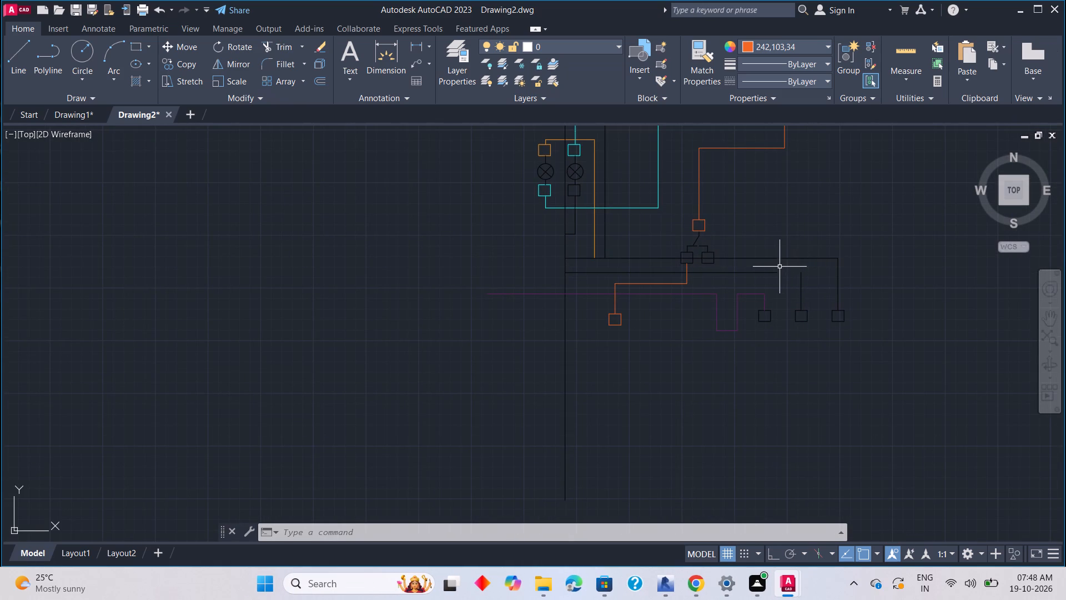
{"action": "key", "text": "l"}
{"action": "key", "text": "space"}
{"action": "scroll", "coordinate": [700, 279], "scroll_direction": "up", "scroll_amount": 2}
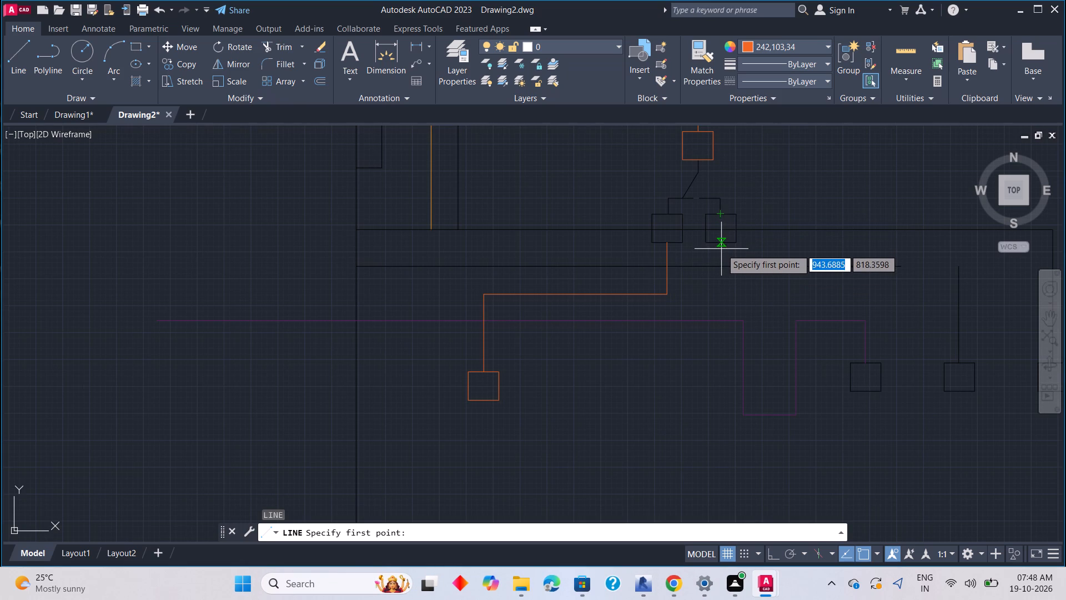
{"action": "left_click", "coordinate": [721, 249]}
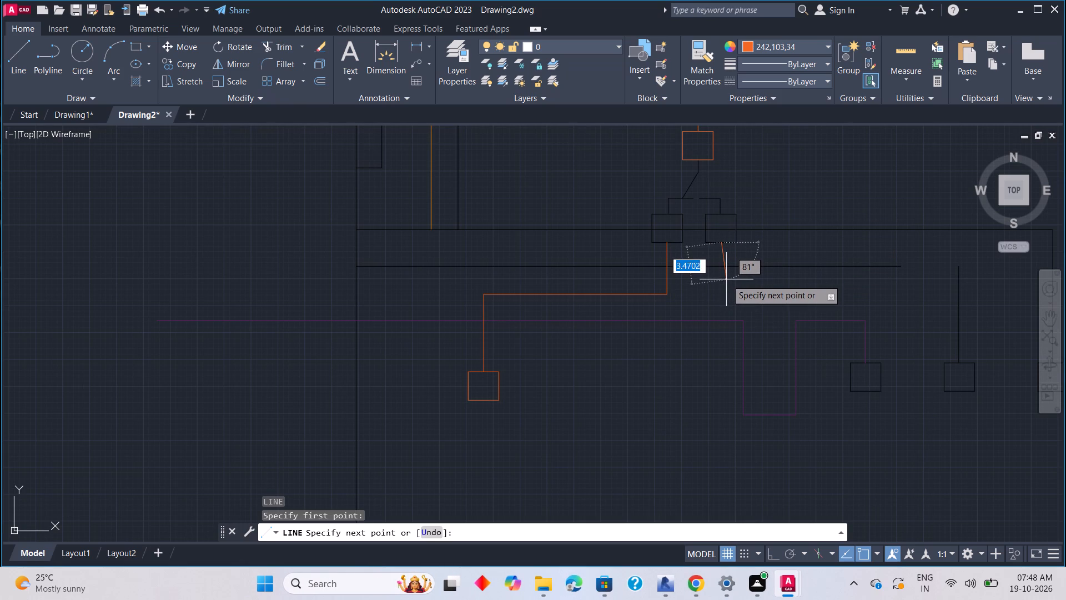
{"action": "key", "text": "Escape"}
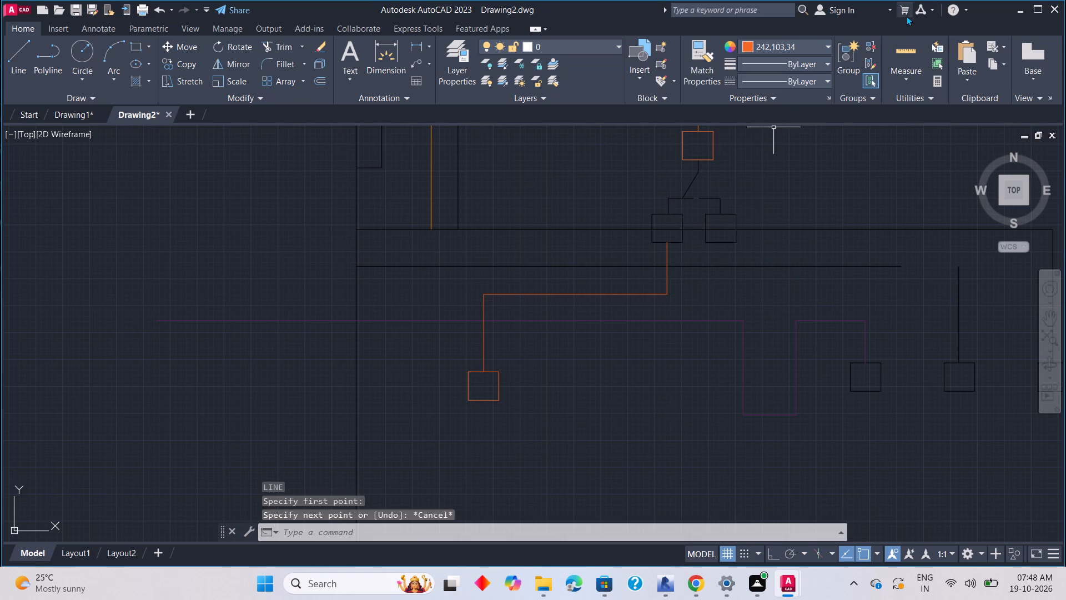
Draw a wire in black 0,0,0 from the right switch terminal's bottom edge midpoint: about 4.8 down and 38 right, past the rightmost terminal's wire.
{"action": "left_click", "coordinate": [827, 48]}
{"action": "left_click", "coordinate": [747, 87]}
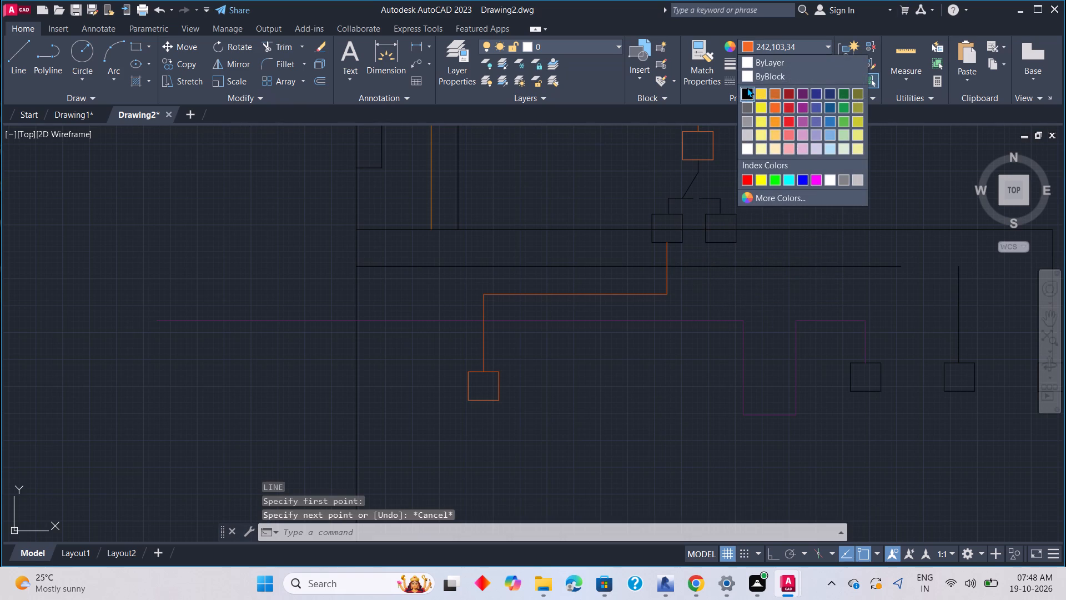
{"action": "type", "text": "ll"}
{"action": "key", "text": "space"}
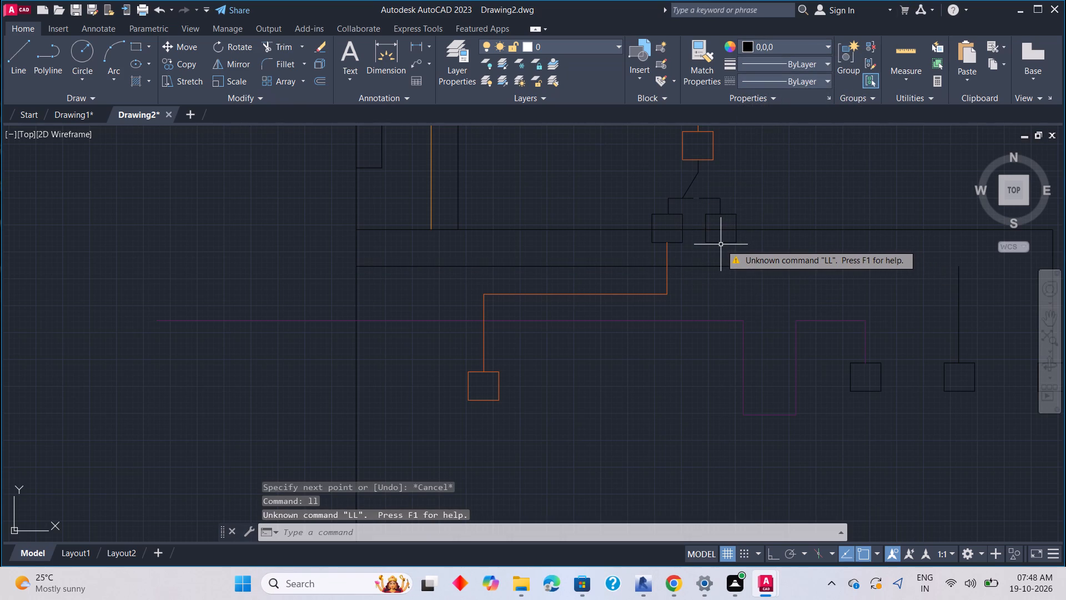
{"action": "key", "text": "l"}
{"action": "key", "text": "space"}
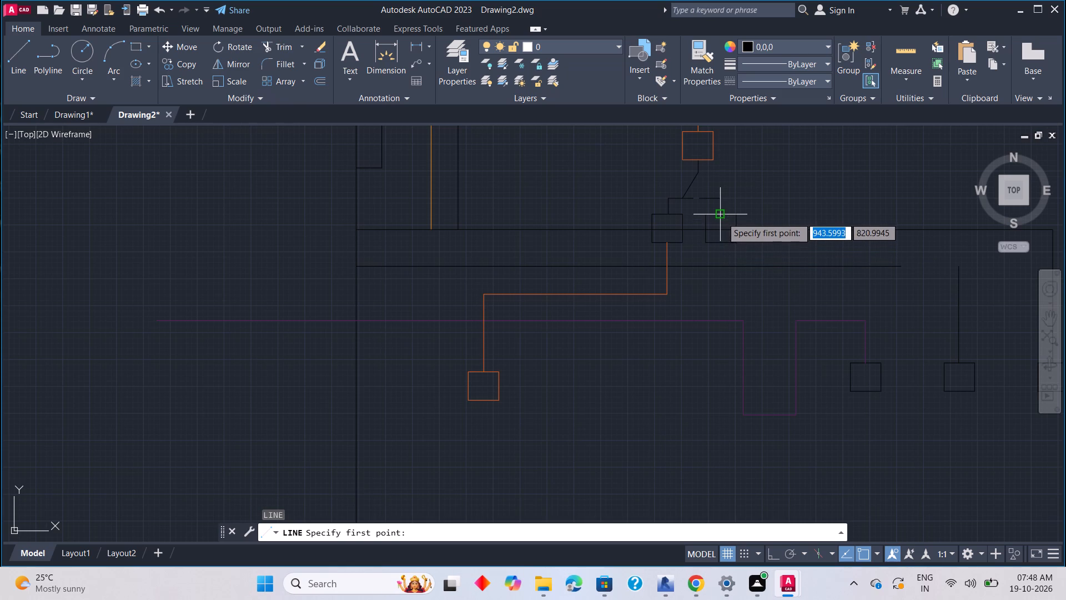
{"action": "left_click", "coordinate": [722, 247]}
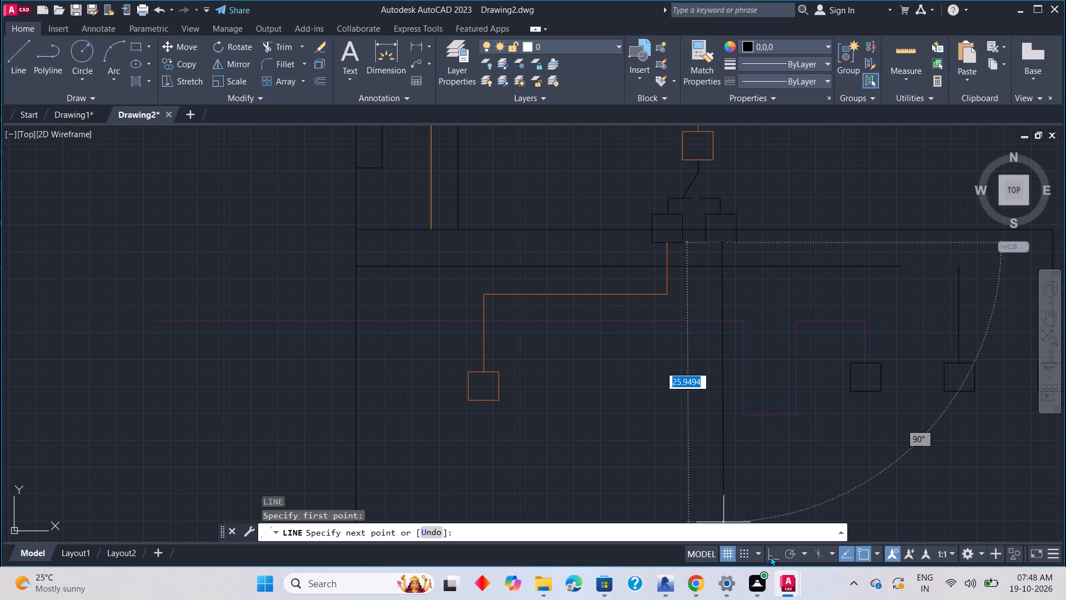
{"action": "left_click_drag", "start_coordinate": [776, 552], "coordinate": [766, 546]}
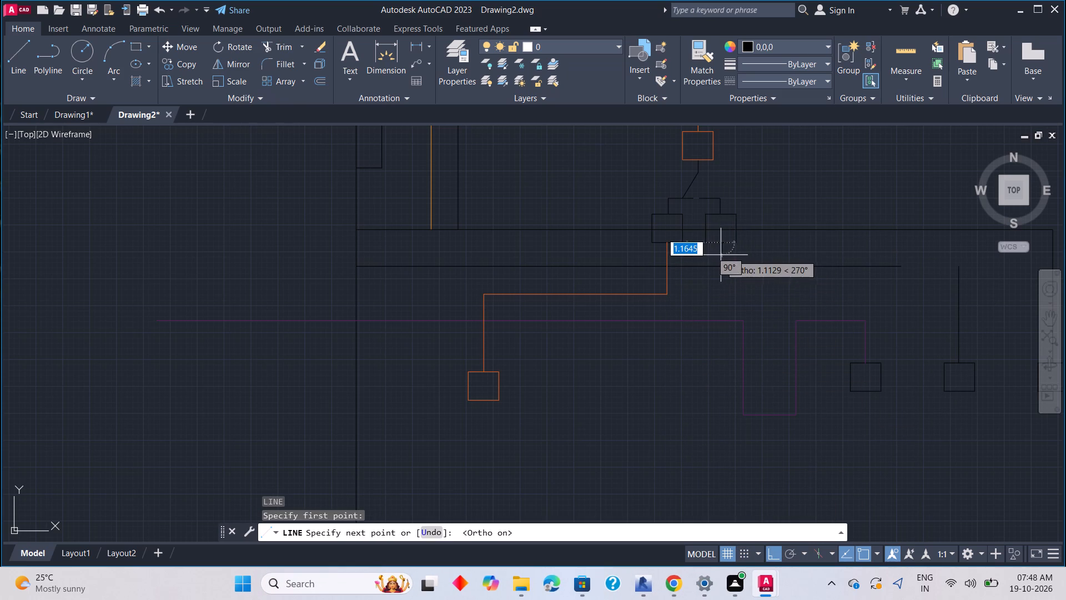
{"action": "left_click", "coordinate": [721, 294]}
{"action": "middle_click_drag", "start_coordinate": [929, 306], "coordinate": [634, 306]}
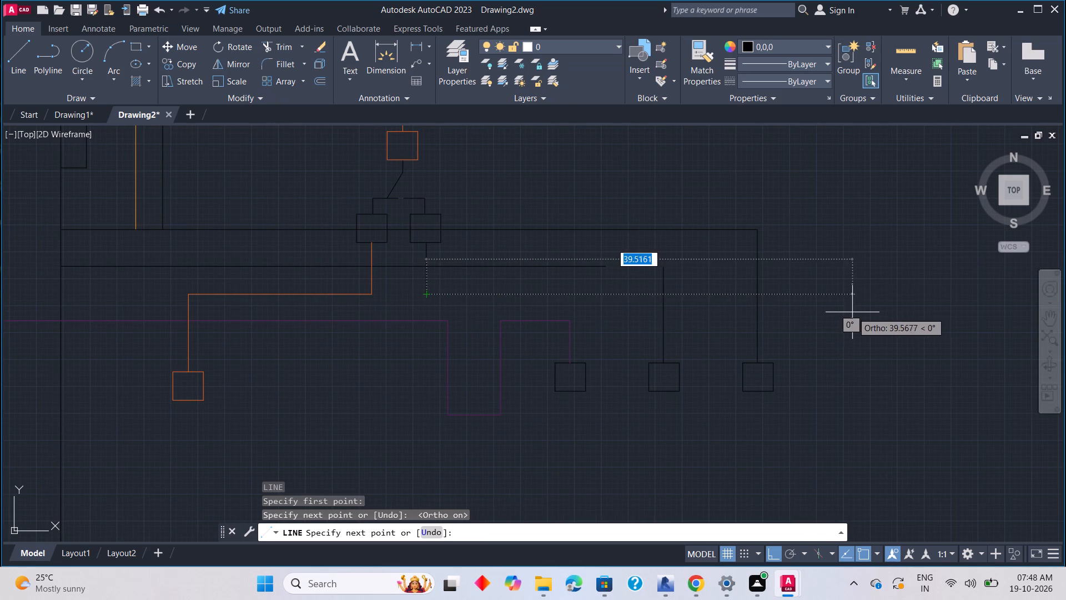
{"action": "left_click", "coordinate": [833, 313]}
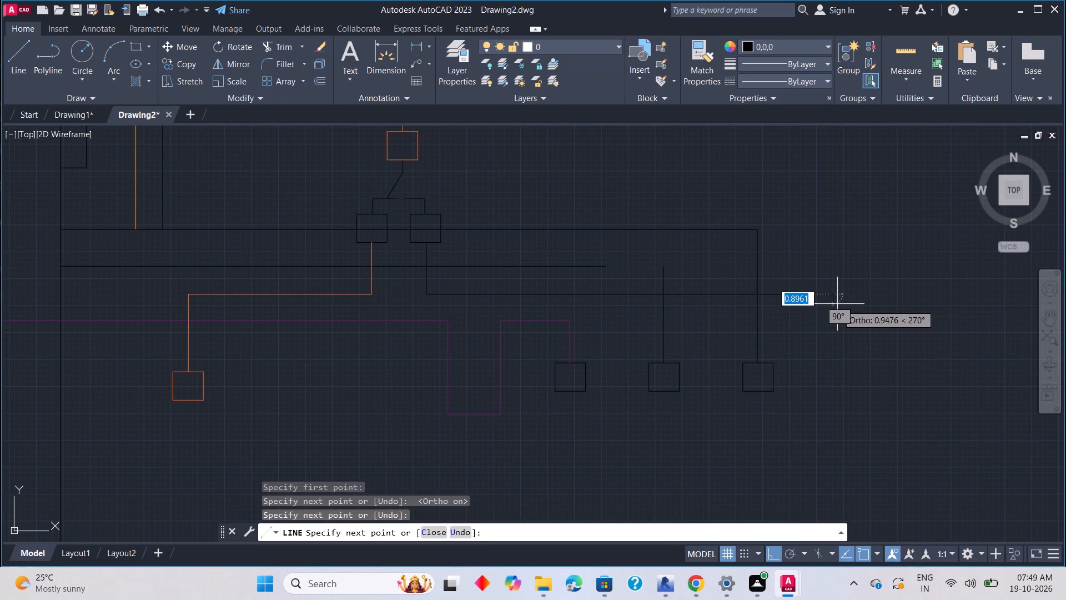
{"action": "key", "text": "Escape"}
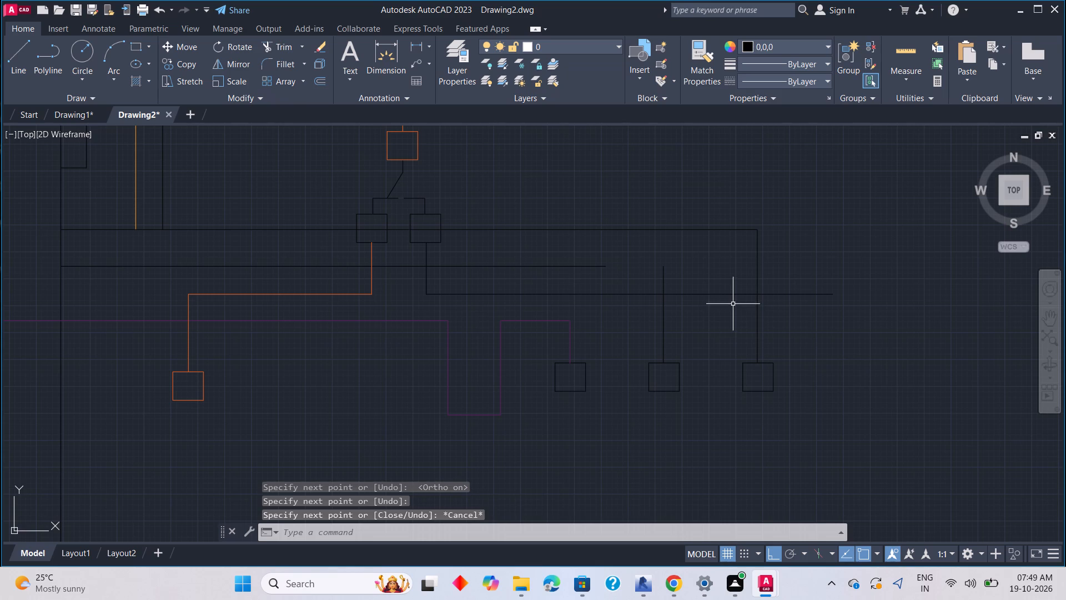
Extend the second horizontal black wire to the right until it meets the vertical wire of the middle lower terminal.
{"action": "key", "text": "e"}
{"action": "key", "text": "x"}
{"action": "key", "text": "space"}
{"action": "left_click", "coordinate": [607, 267]}
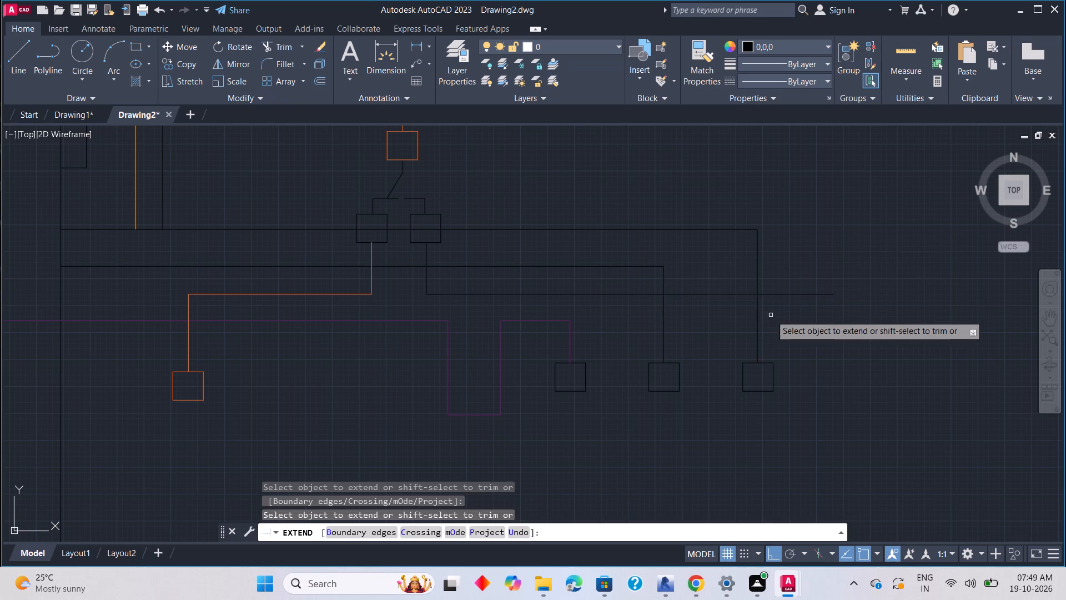
{"action": "key", "text": "Escape"}
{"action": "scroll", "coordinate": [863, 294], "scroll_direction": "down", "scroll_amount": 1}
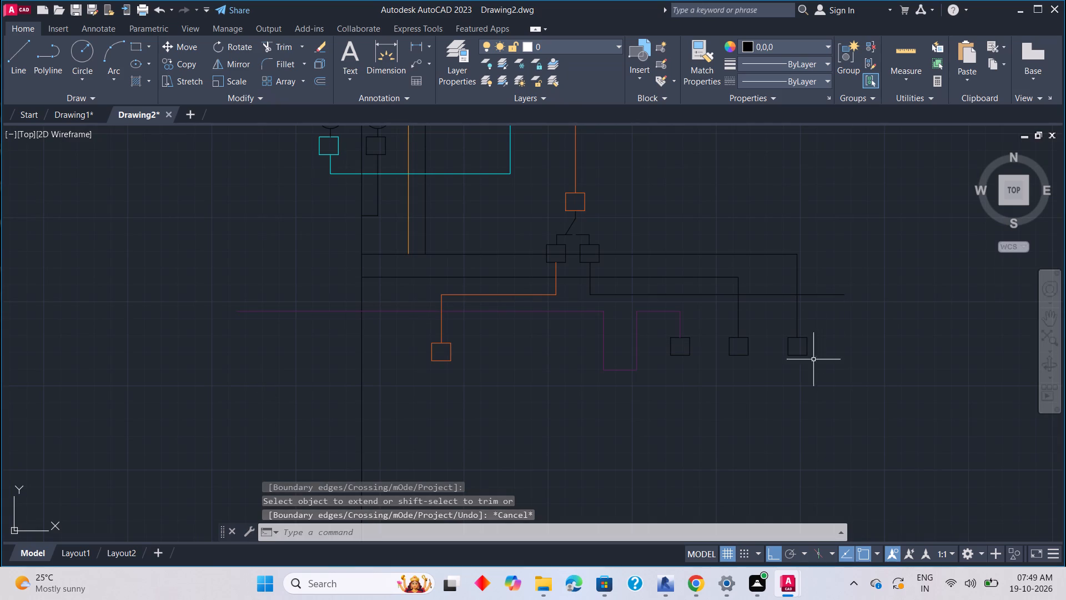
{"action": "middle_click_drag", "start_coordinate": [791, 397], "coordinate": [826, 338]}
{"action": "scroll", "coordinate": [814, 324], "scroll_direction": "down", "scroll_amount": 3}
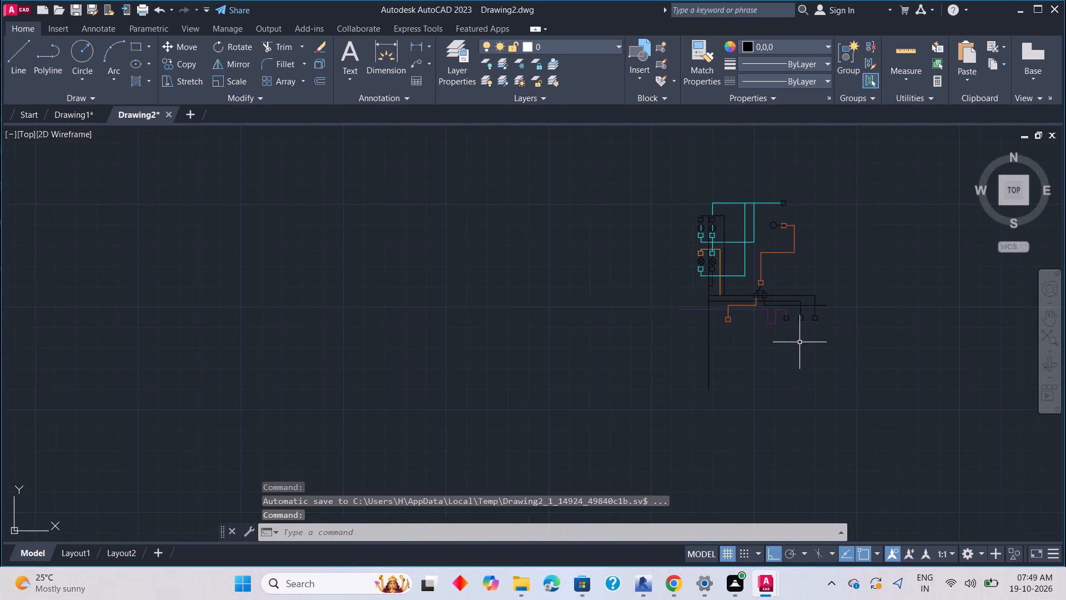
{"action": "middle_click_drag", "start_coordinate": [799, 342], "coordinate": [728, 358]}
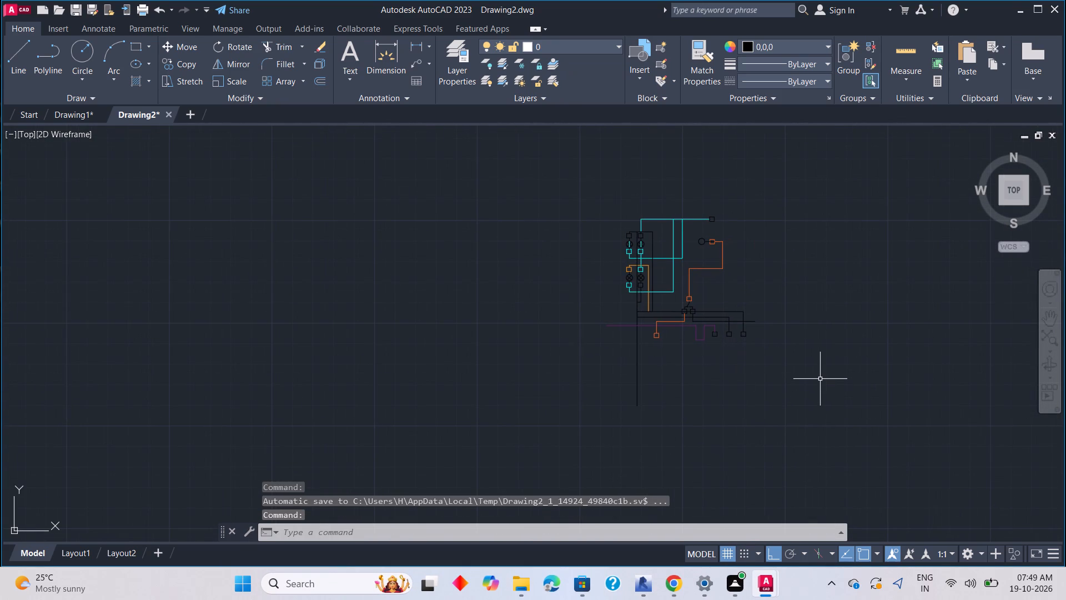
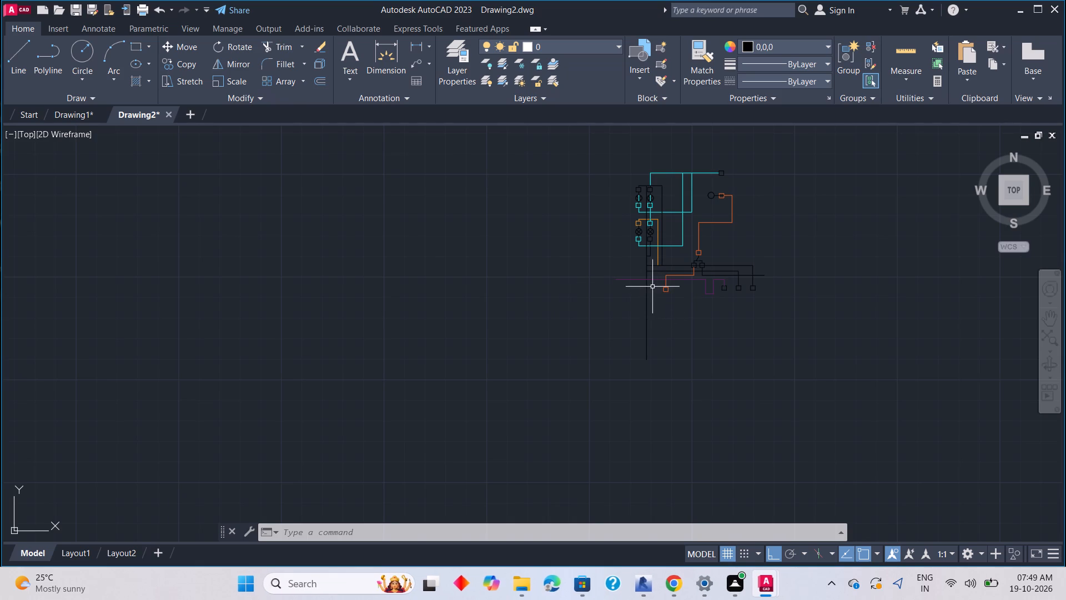
Draw a wire in orange 242,103,34 from the vertical wire above the lower orange terminal: about 26 left and 42 down.
{"action": "middle_click_drag", "start_coordinate": [652, 287], "coordinate": [672, 311]}
{"action": "scroll", "coordinate": [672, 312], "scroll_direction": "up", "scroll_amount": 2}
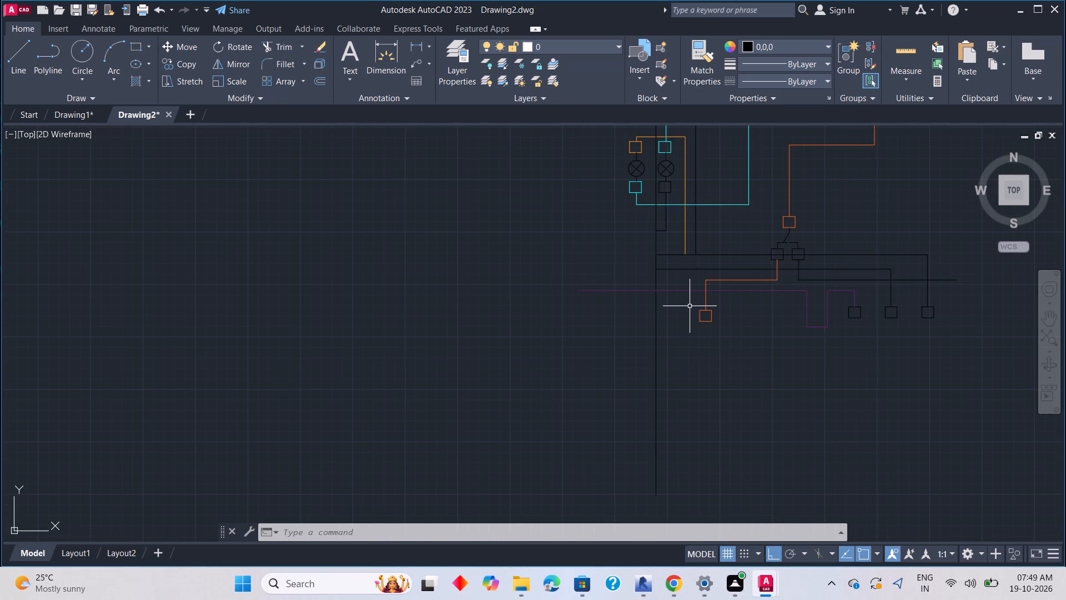
{"action": "key", "text": "l"}
{"action": "key", "text": "space"}
{"action": "left_click", "coordinate": [770, 43]}
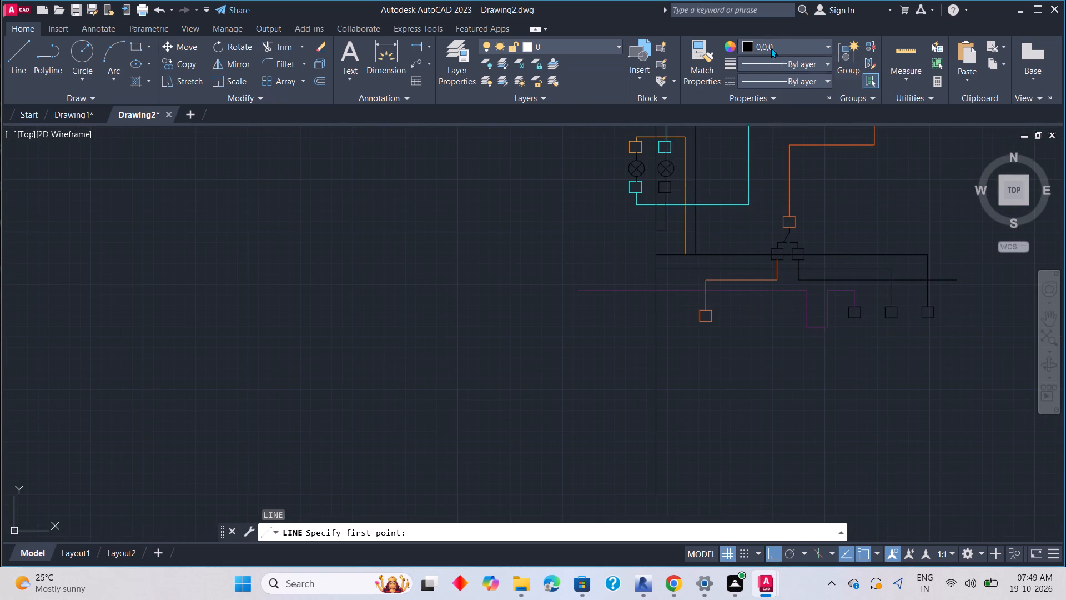
{"action": "left_click", "coordinate": [775, 106]}
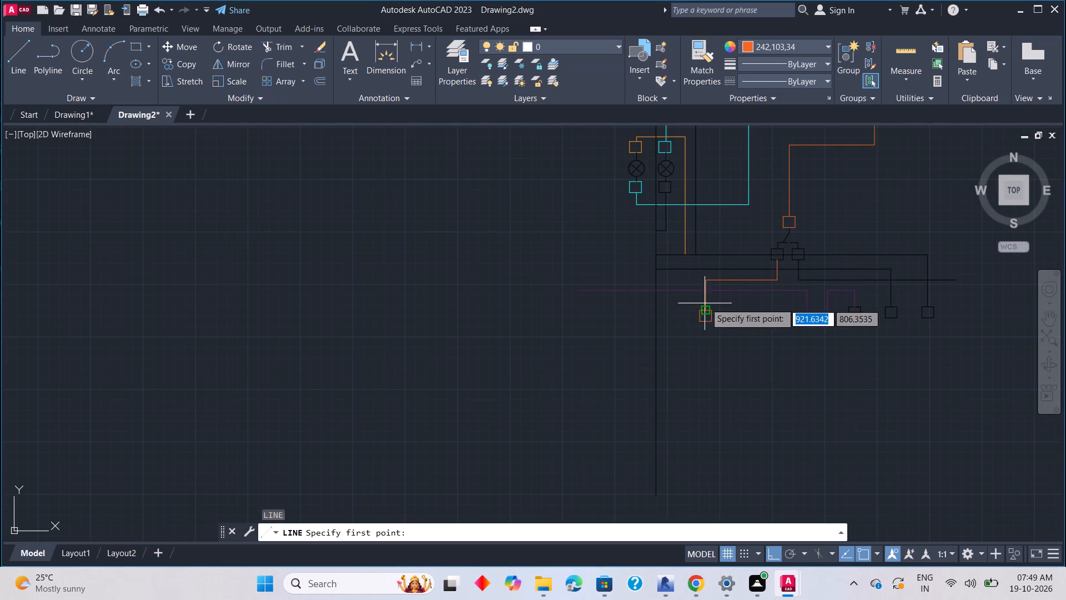
{"action": "scroll", "coordinate": [708, 298], "scroll_direction": "up", "scroll_amount": 3}
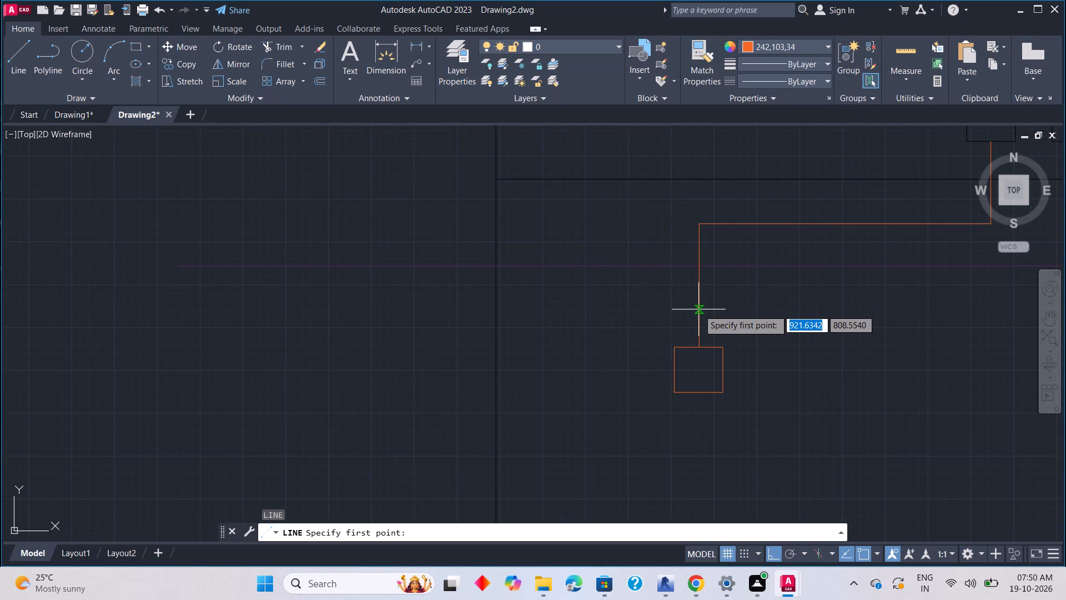
{"action": "left_click", "coordinate": [701, 304]}
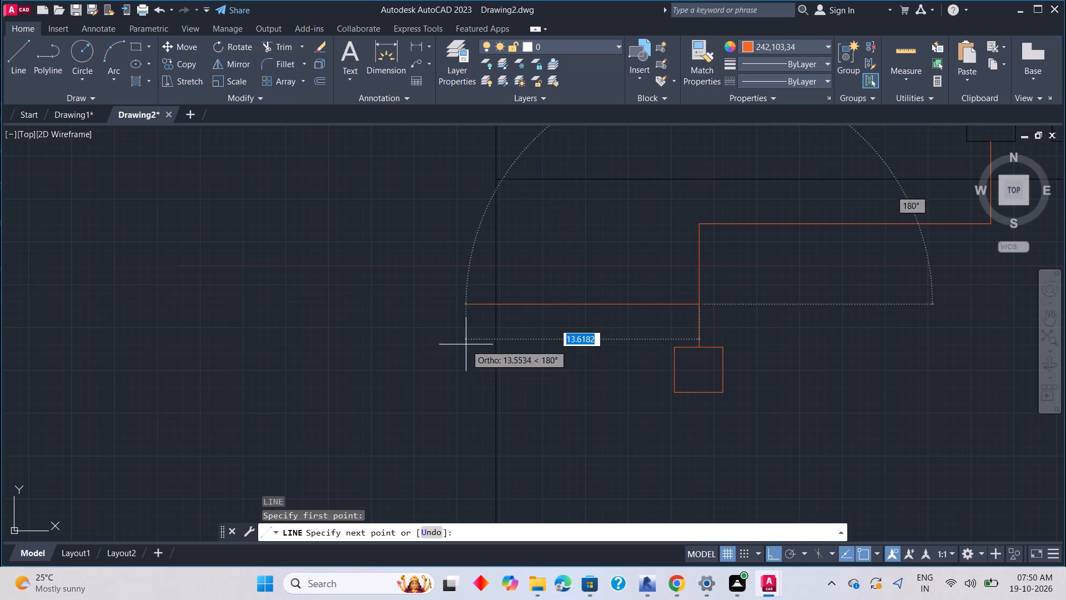
{"action": "middle_click_drag", "start_coordinate": [491, 314], "coordinate": [686, 294]}
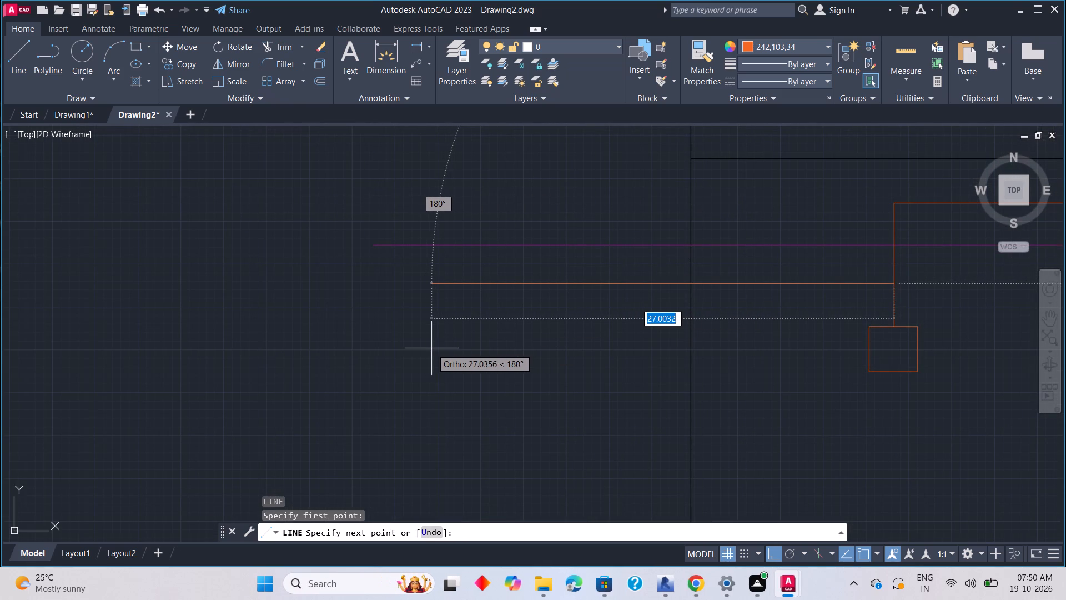
{"action": "left_click", "coordinate": [446, 347]}
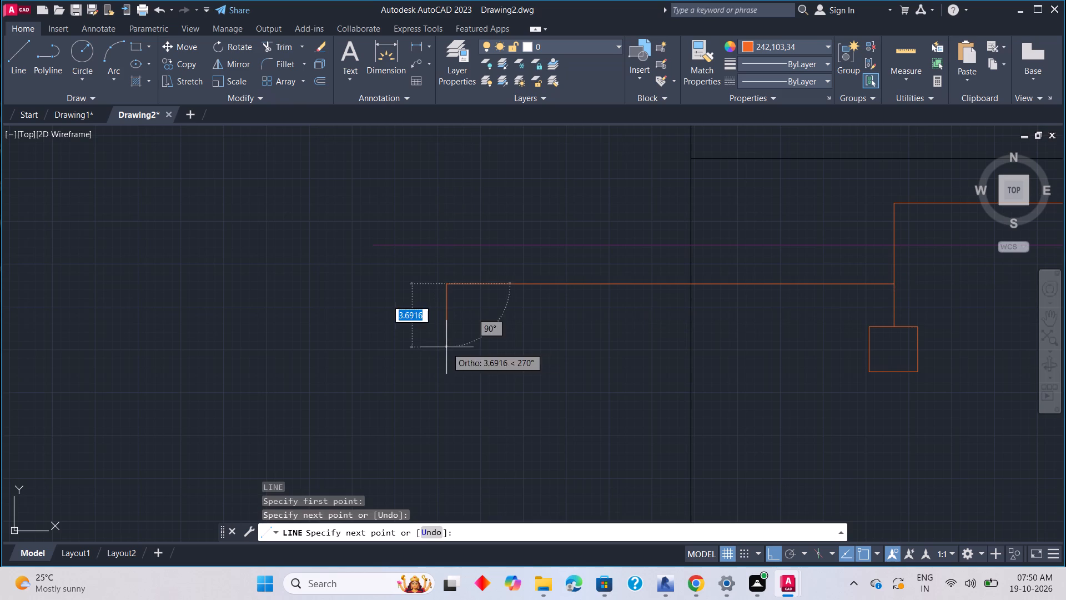
{"action": "scroll", "coordinate": [513, 348], "scroll_direction": "down", "scroll_amount": 3}
{"action": "middle_click_drag", "start_coordinate": [512, 362], "coordinate": [567, 235]}
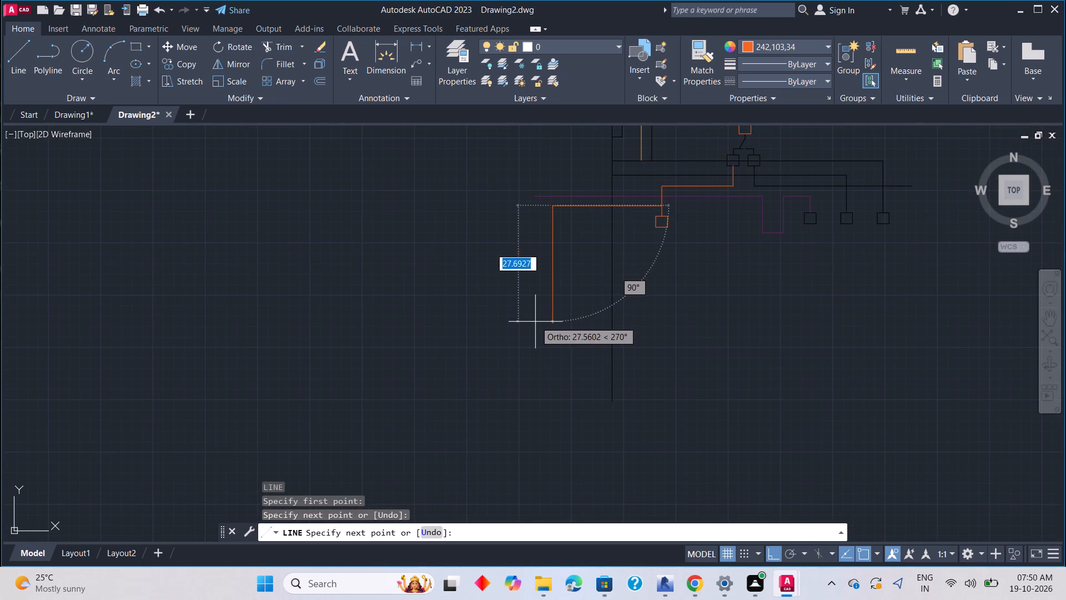
{"action": "left_click", "coordinate": [536, 382]}
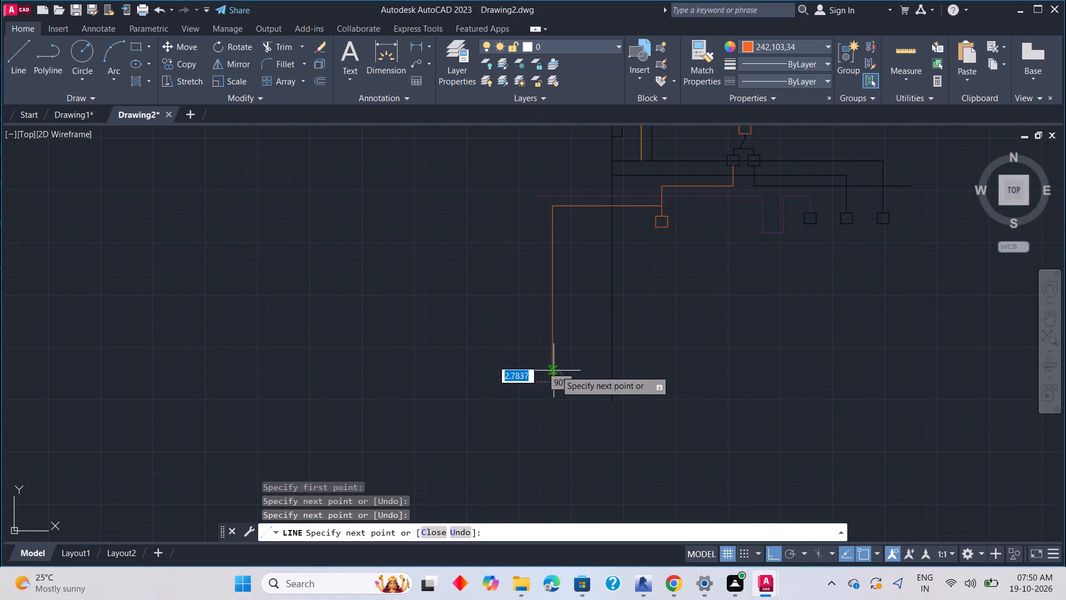
{"action": "key", "text": "Escape"}
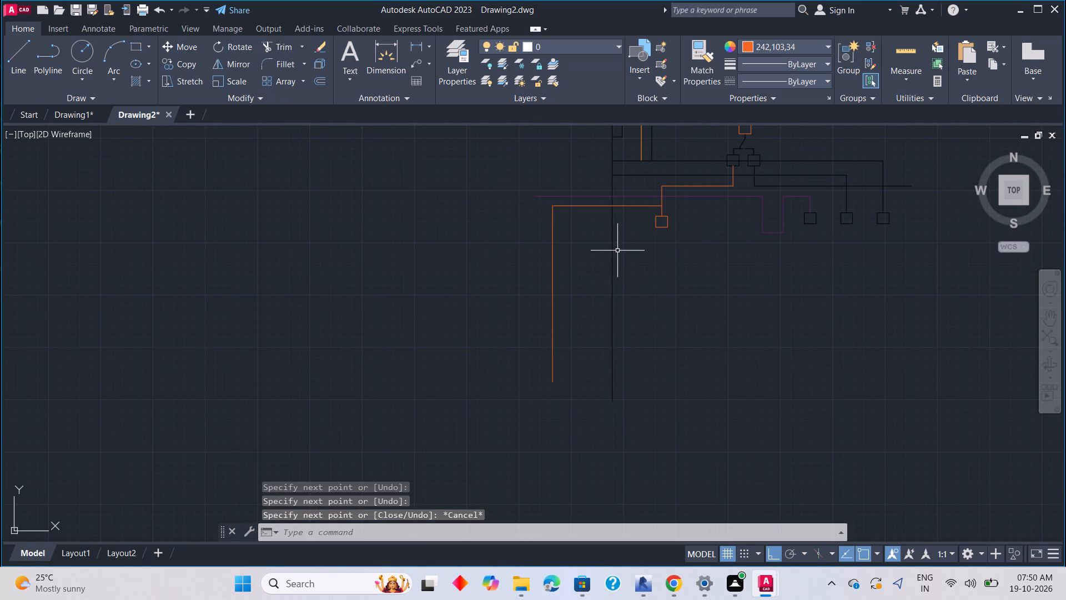
Extend the vertical orange wire and the black wire beside it down to the second horizontal black wire.
{"action": "middle_click_drag", "start_coordinate": [623, 238], "coordinate": [561, 302]}
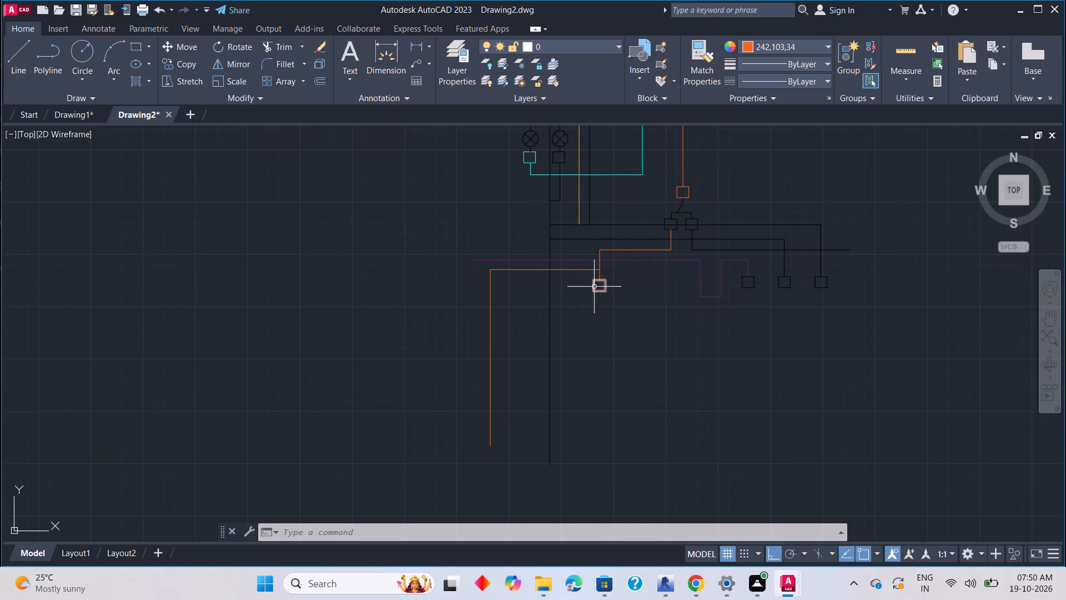
{"action": "type", "text": "ex"}
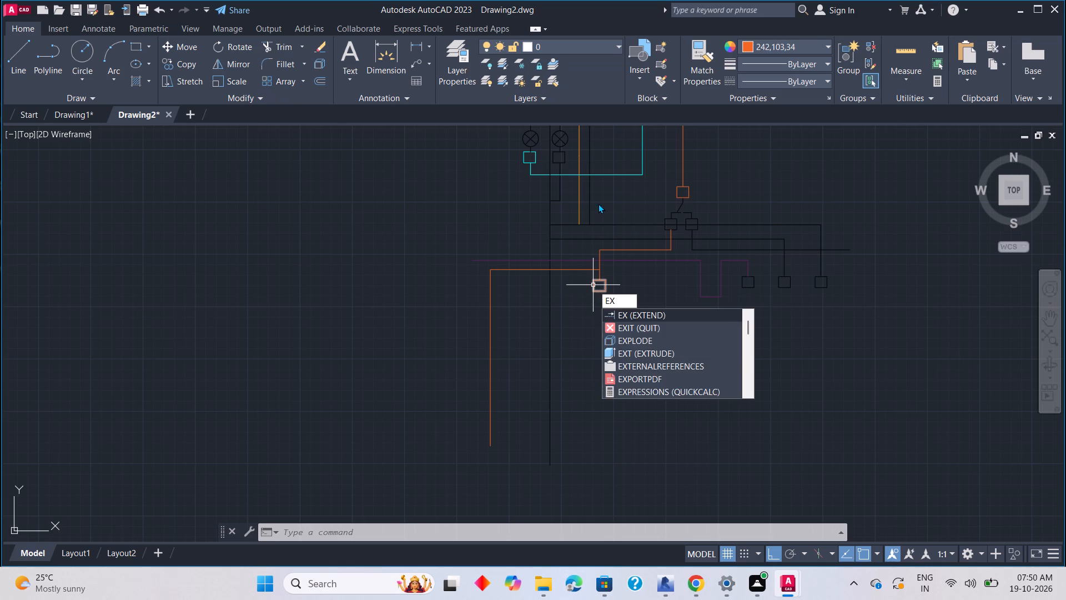
{"action": "key", "text": "space"}
{"action": "left_click", "coordinate": [588, 201]}
{"action": "left_click", "coordinate": [578, 212]}
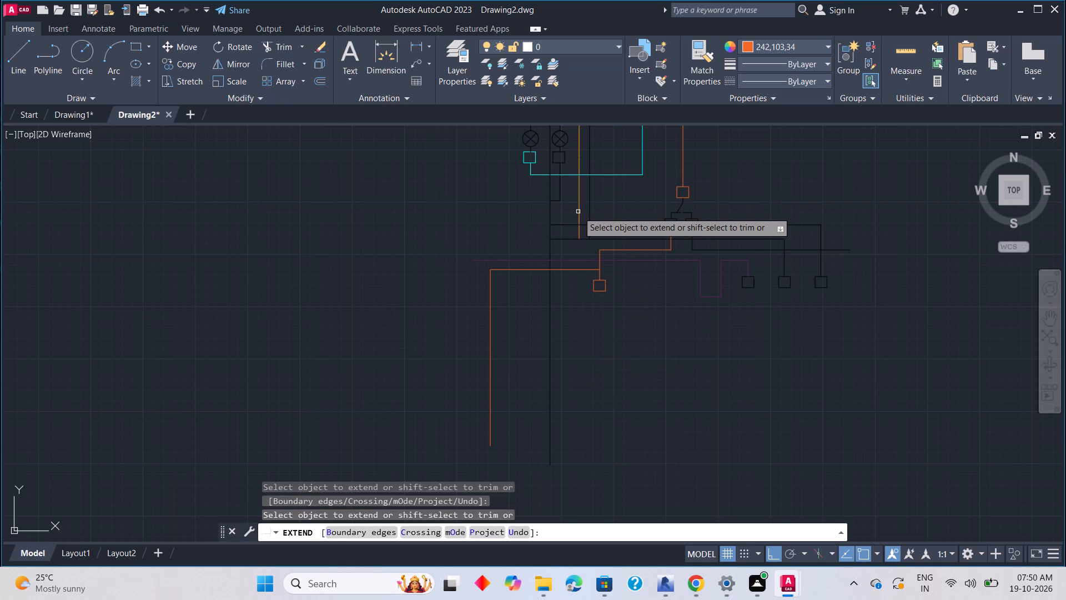
{"action": "key", "text": "Escape"}
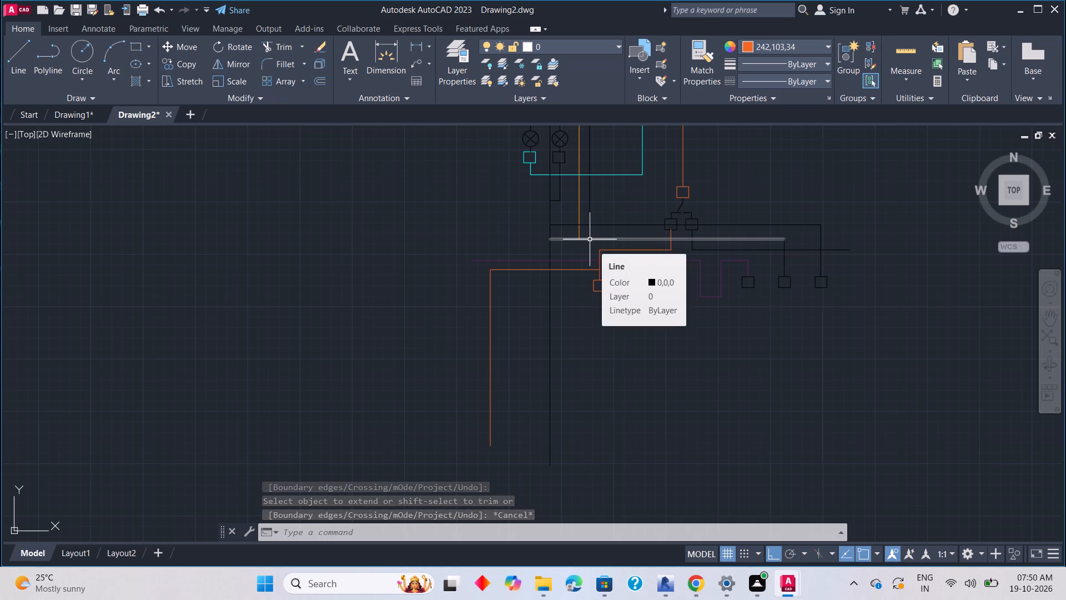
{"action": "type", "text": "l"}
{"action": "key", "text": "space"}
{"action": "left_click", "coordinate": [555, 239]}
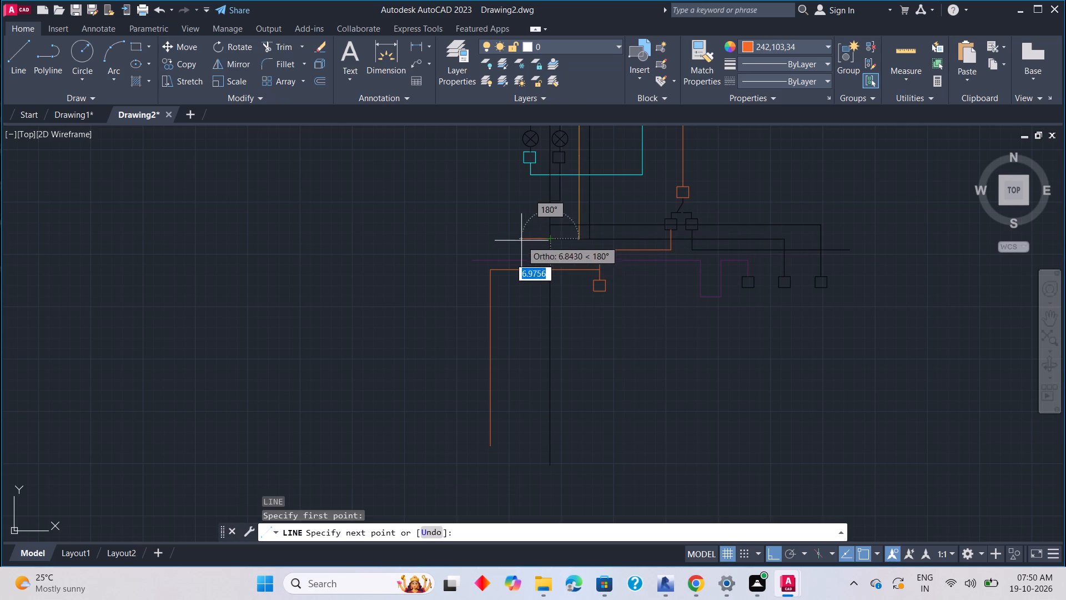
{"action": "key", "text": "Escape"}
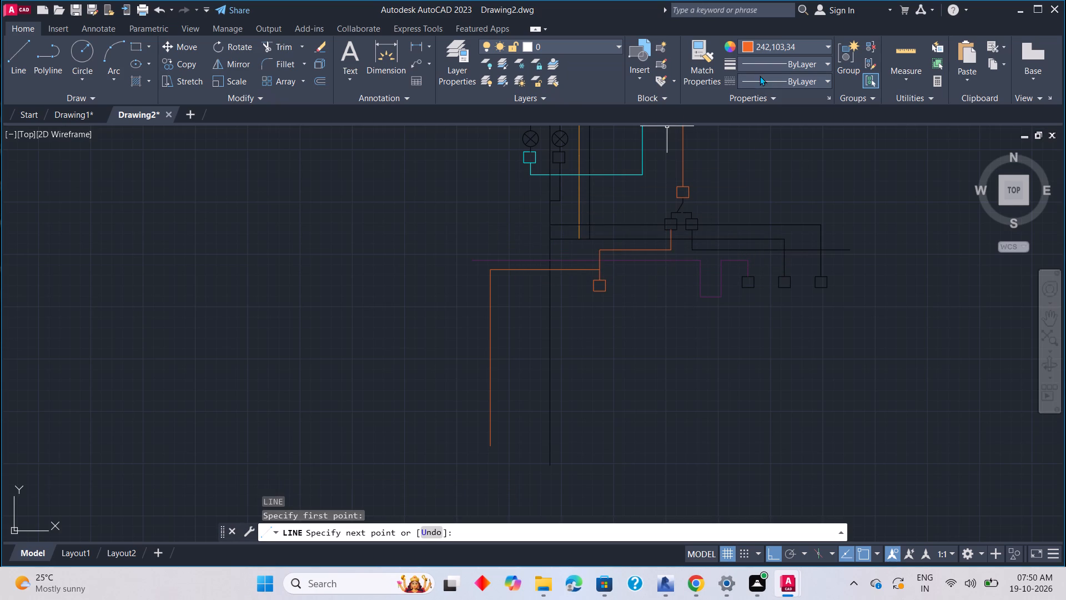
Draw a wire in black 0,0,0 from the second horizontal black wire's left end: about 4 left and 10 down, across the orange wire.
{"action": "left_click", "coordinate": [768, 47]}
{"action": "left_click", "coordinate": [746, 93]}
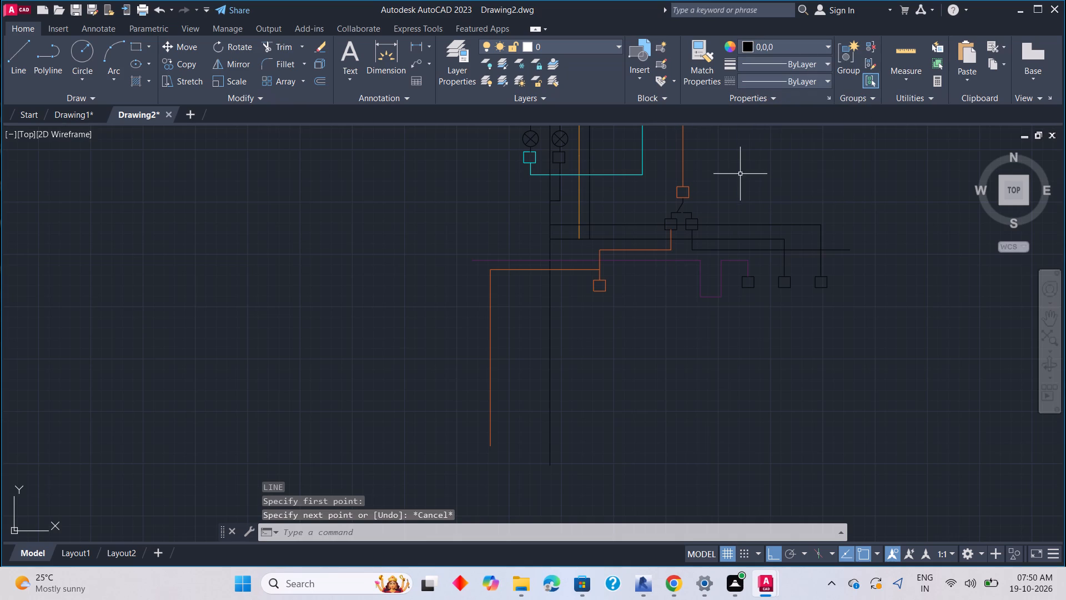
{"action": "key", "text": "l"}
{"action": "key", "text": "space"}
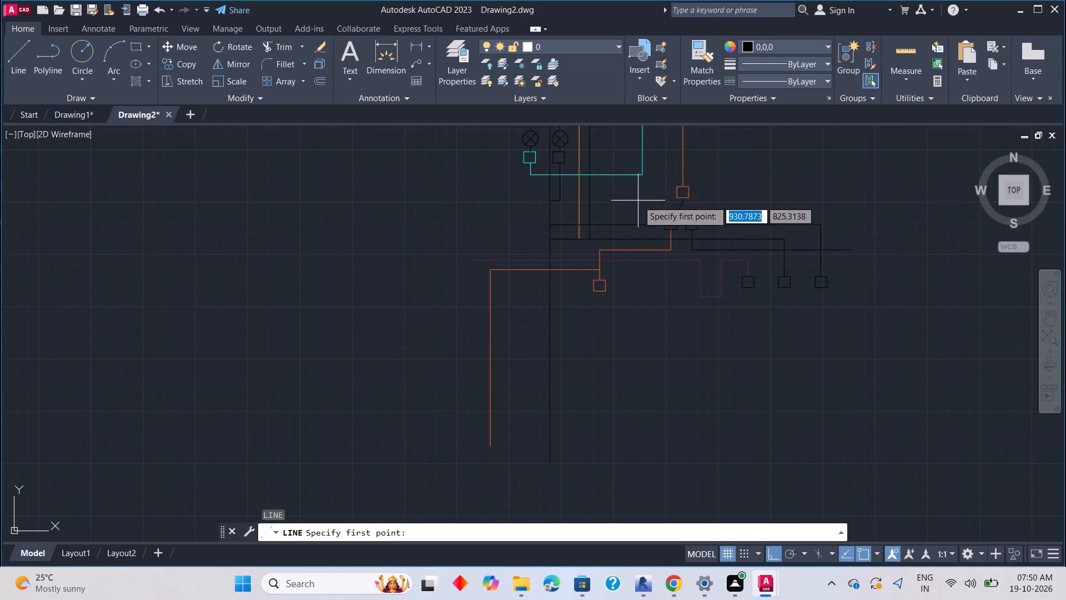
{"action": "left_click", "coordinate": [552, 242]}
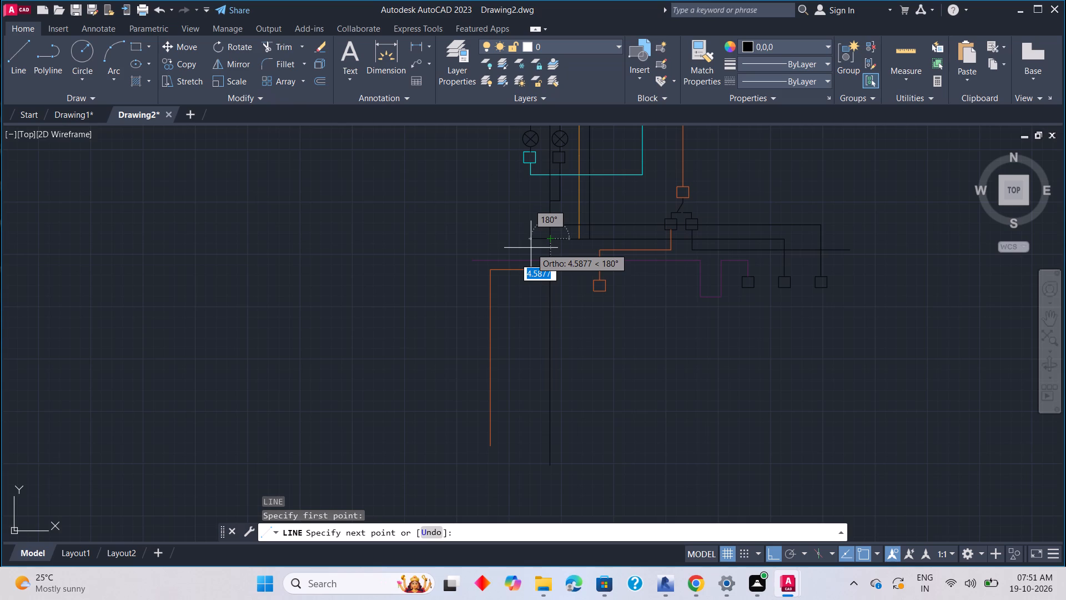
{"action": "scroll", "coordinate": [531, 248], "scroll_direction": "up", "scroll_amount": 2}
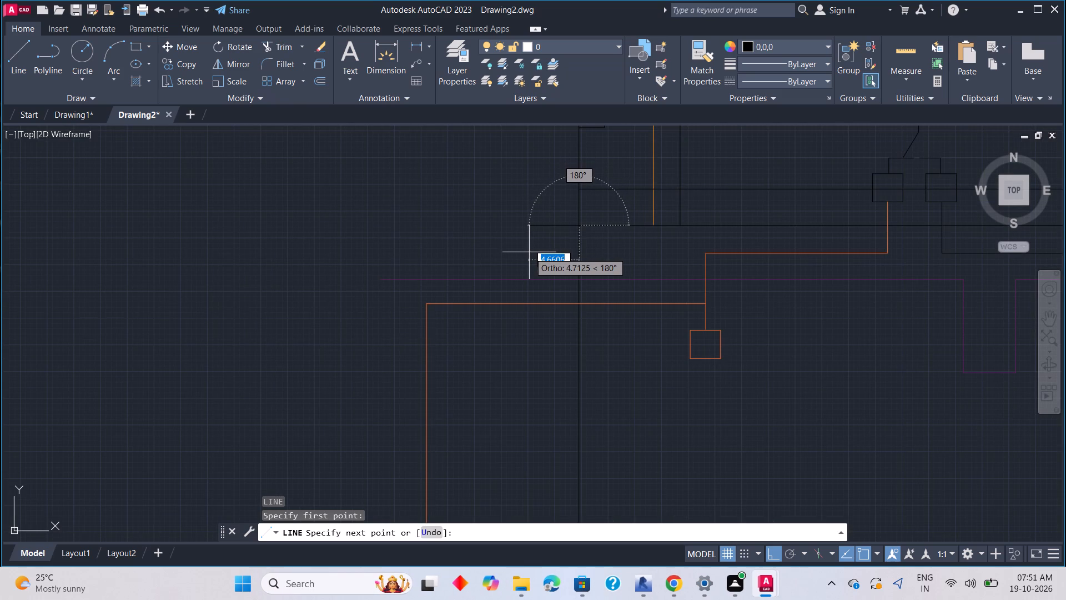
{"action": "left_click", "coordinate": [534, 252]}
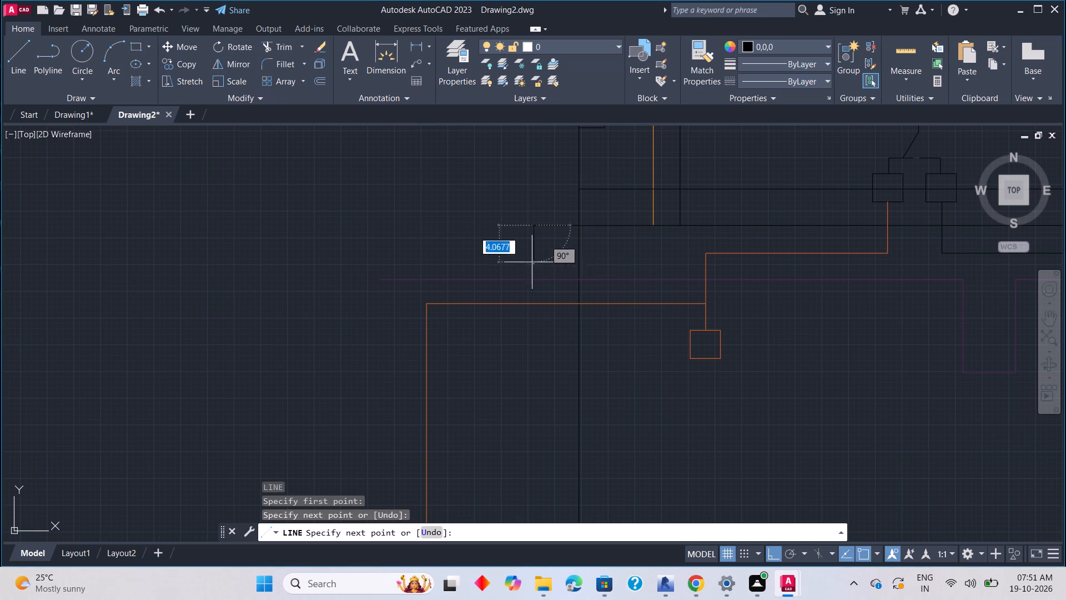
{"action": "middle_click_drag", "start_coordinate": [506, 418], "coordinate": [551, 339]}
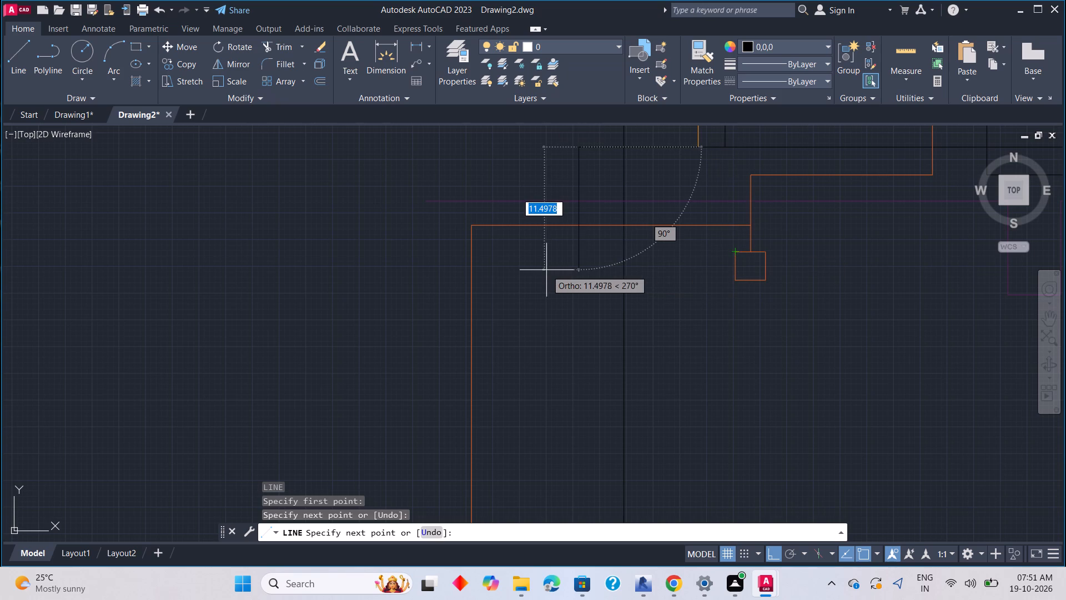
{"action": "left_click", "coordinate": [575, 256]}
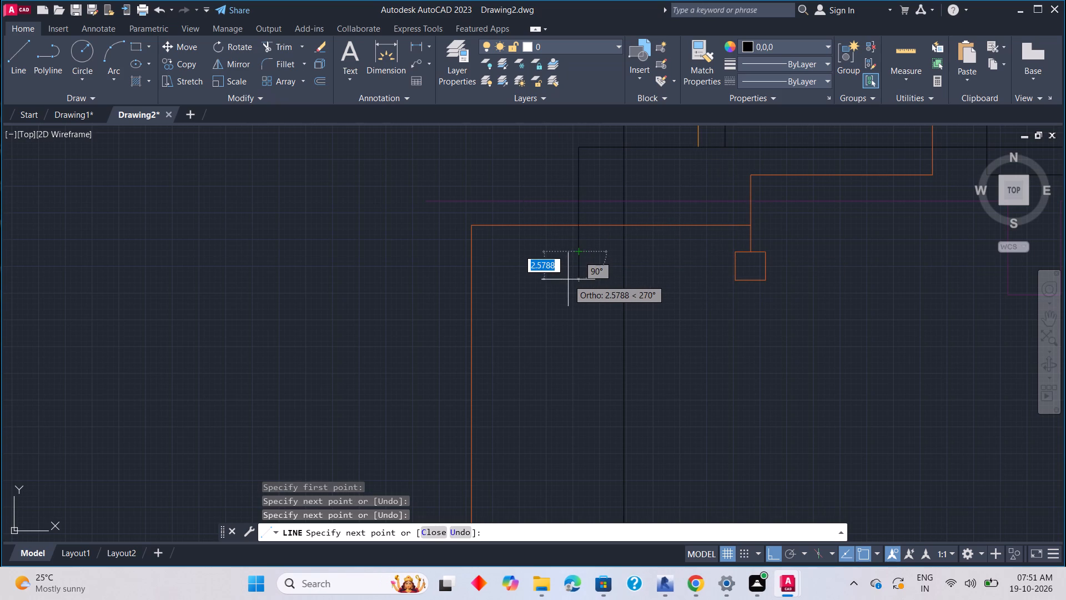
{"action": "key", "text": "Escape"}
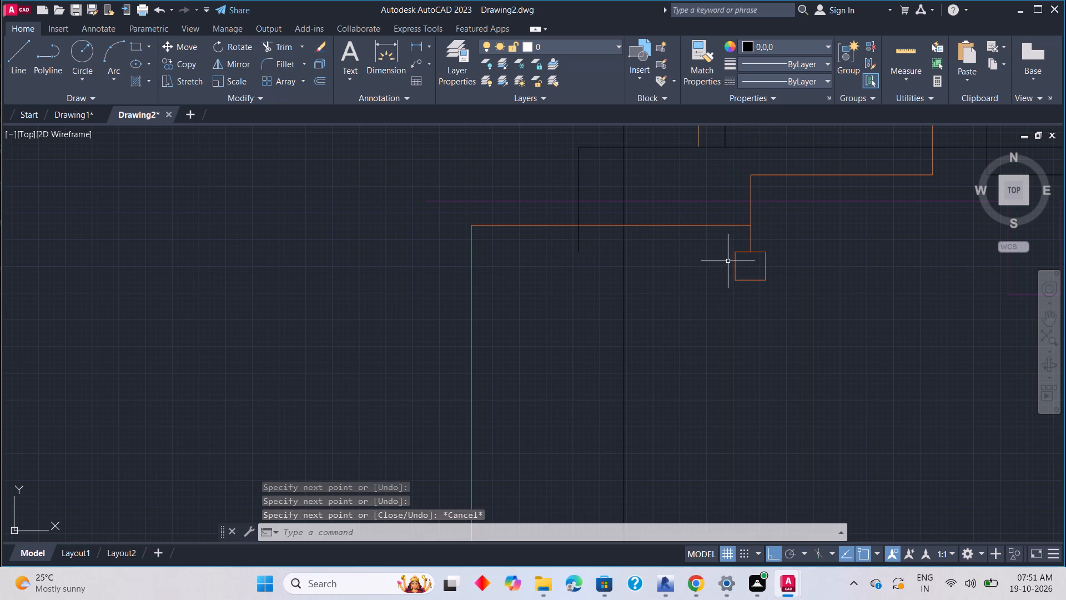
Copy the leftmost lower black terminal square, by its top edge midpoint, about 35.7 straight left onto the orange terminal's wire.
{"action": "middle_click_drag", "start_coordinate": [727, 261], "coordinate": [632, 407]}
{"action": "scroll", "coordinate": [573, 244], "scroll_direction": "down", "scroll_amount": 2}
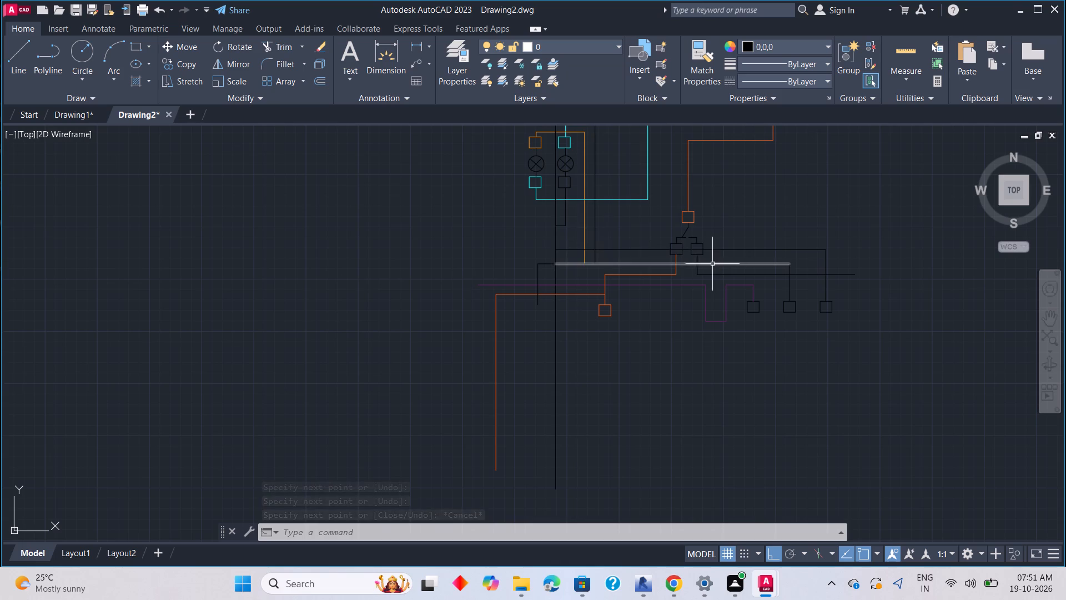
{"action": "left_click", "coordinate": [748, 310]}
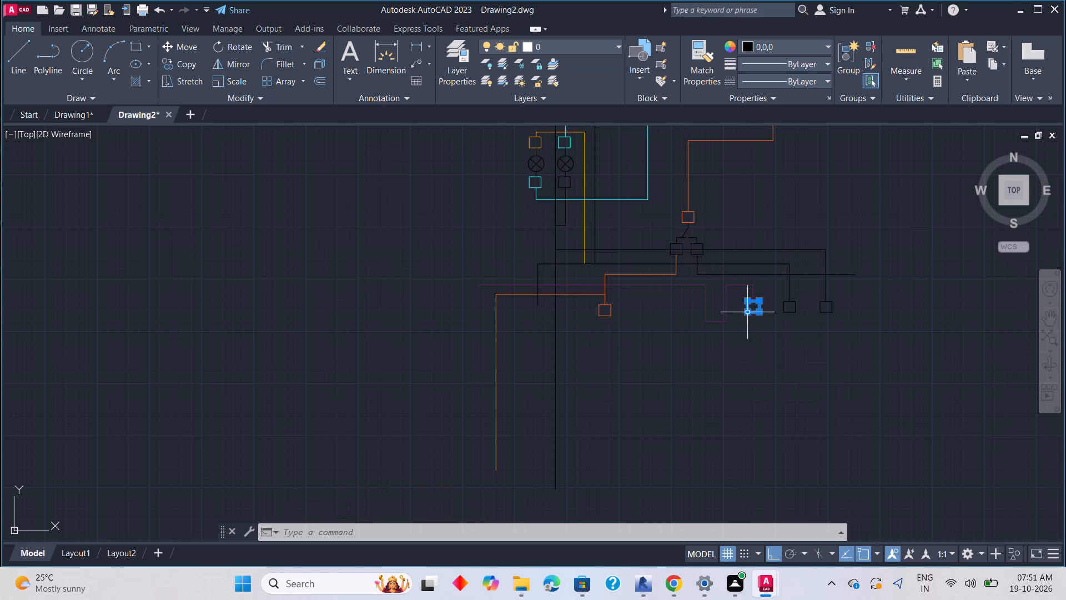
{"action": "scroll", "coordinate": [761, 317], "scroll_direction": "up", "scroll_amount": 4}
{"action": "right_click", "coordinate": [706, 224]}
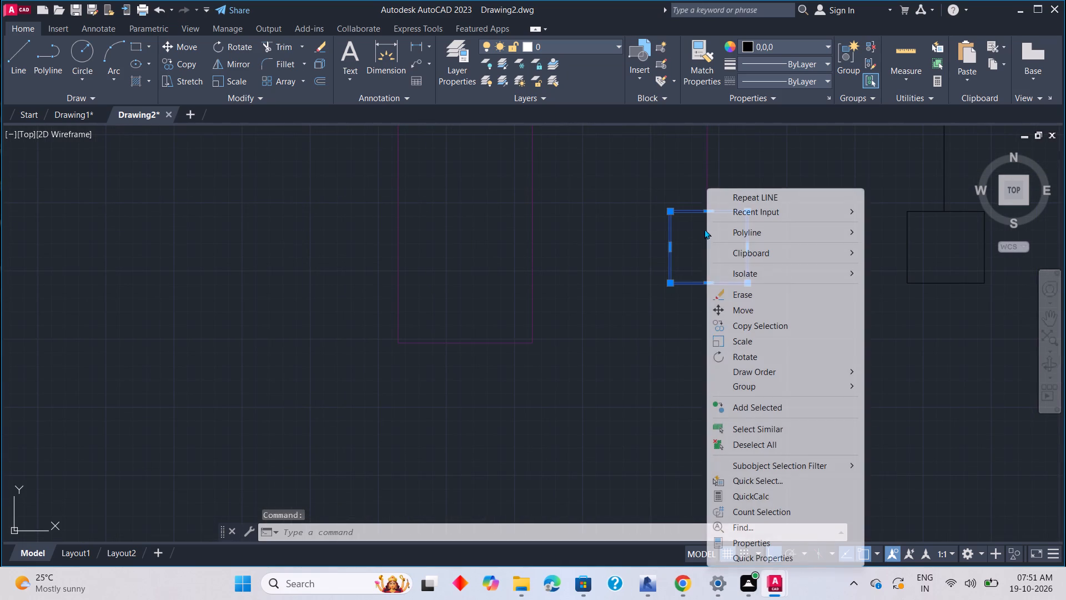
{"action": "left_click", "coordinate": [740, 327]}
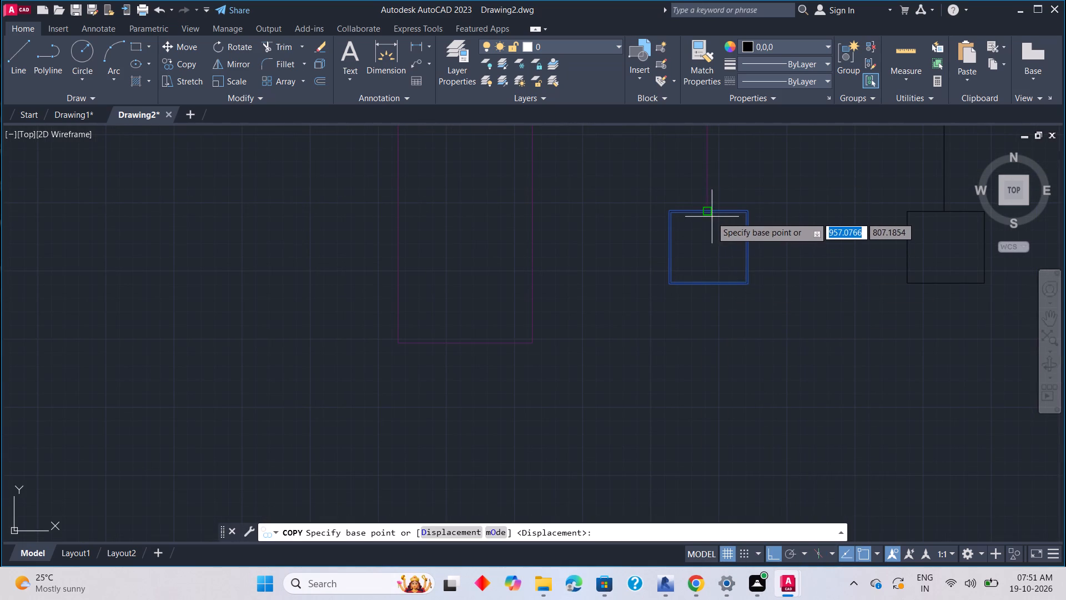
{"action": "left_click", "coordinate": [706, 212]}
{"action": "scroll", "coordinate": [195, 382], "scroll_direction": "down", "scroll_amount": 3}
{"action": "middle_click_drag", "start_coordinate": [205, 369], "coordinate": [772, 388]}
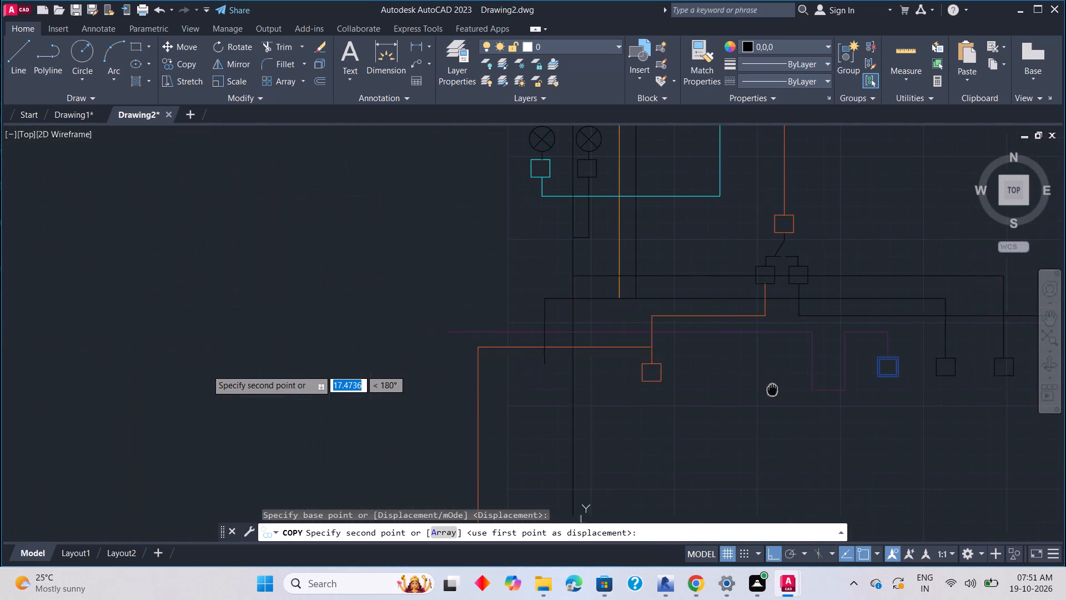
{"action": "middle_click_drag", "start_coordinate": [772, 388], "coordinate": [790, 388]}
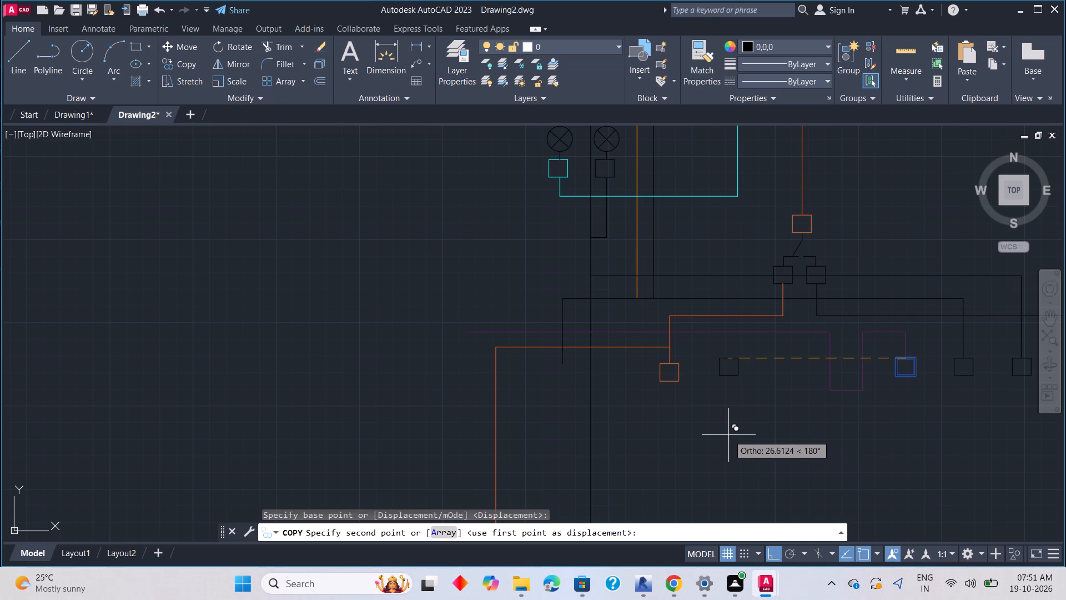
{"action": "left_click", "coordinate": [668, 455]}
{"action": "key", "text": "Escape"}
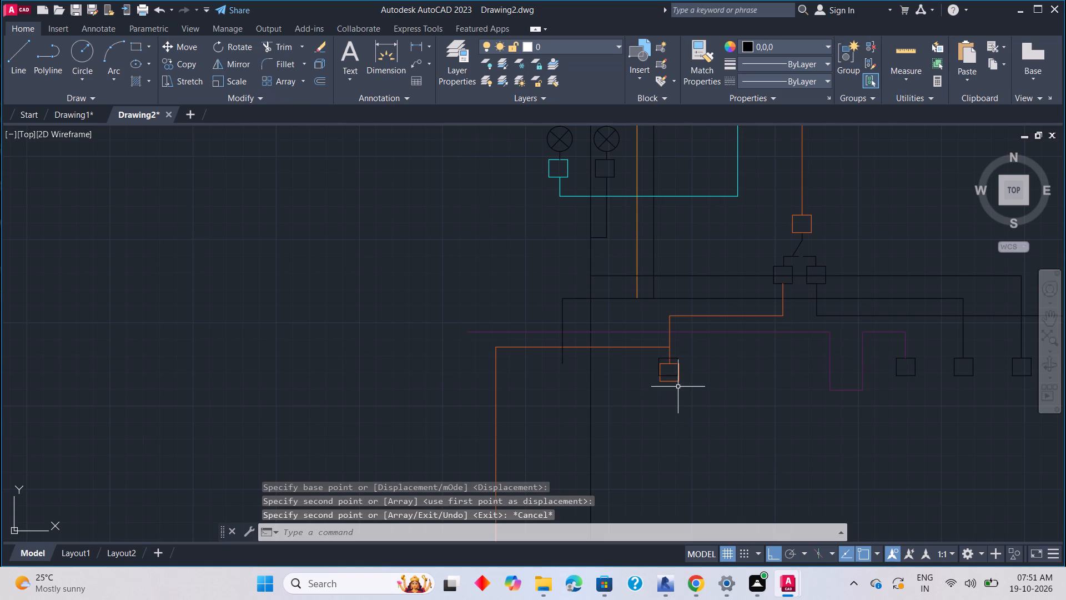
Delete the original orange terminal square beneath the copied black square.
{"action": "left_click", "coordinate": [678, 383]}
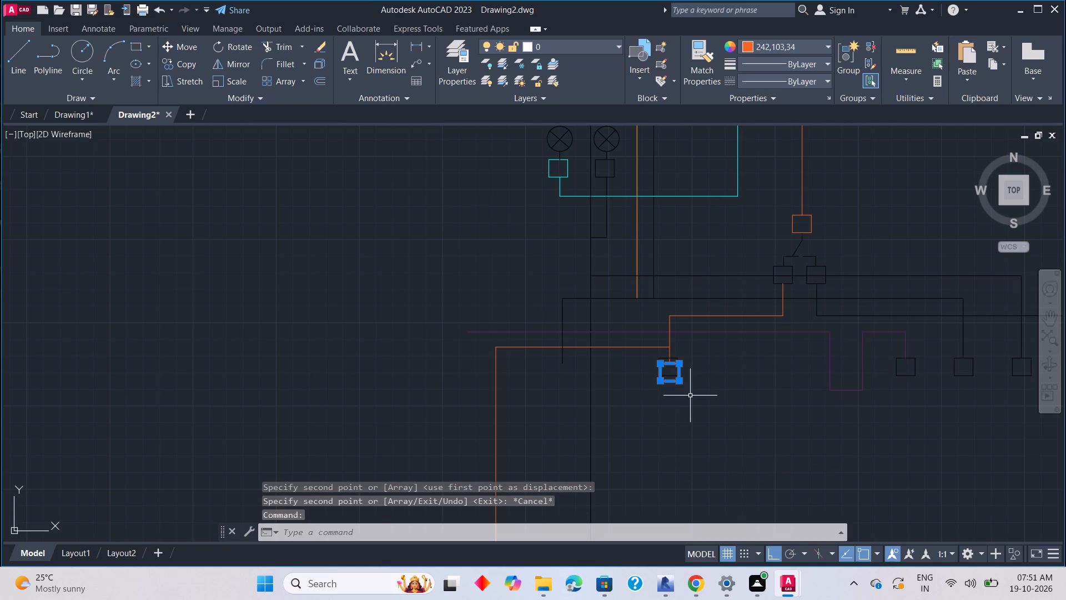
{"action": "key", "text": "Delete"}
Recolour the copied terminal square on the orange wire to orange 242,103,34.
{"action": "left_click", "coordinate": [678, 373]}
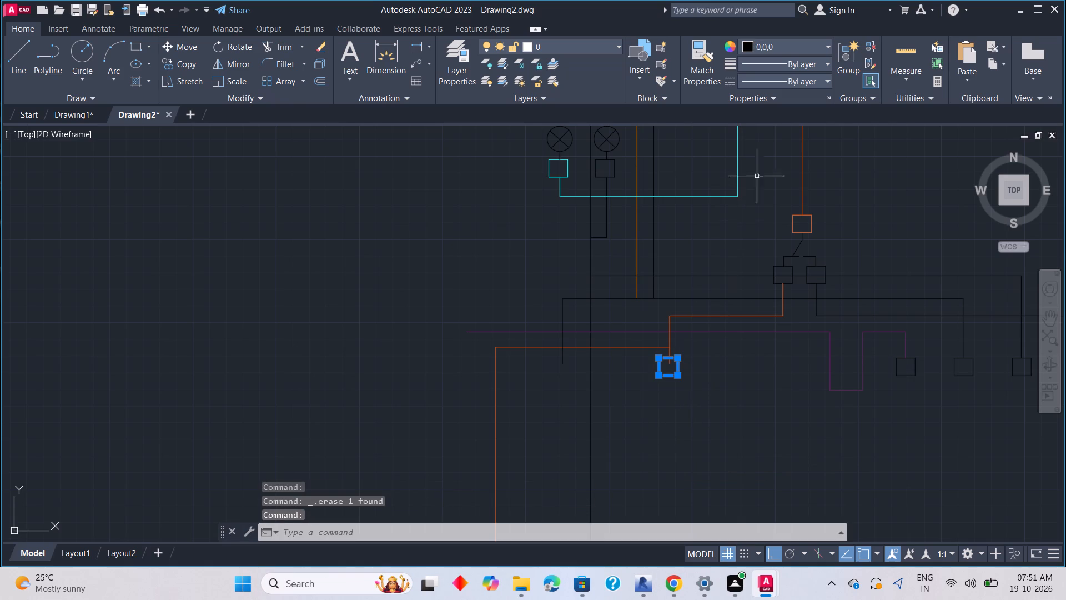
{"action": "left_click", "coordinate": [795, 47]}
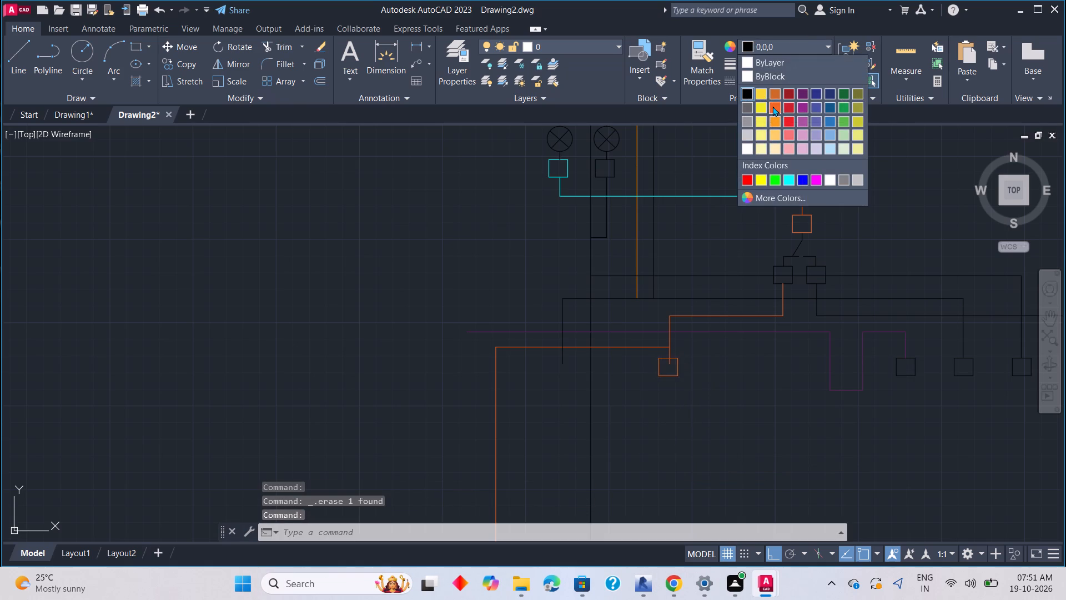
{"action": "left_click", "coordinate": [772, 106]}
{"action": "key", "text": "Escape"}
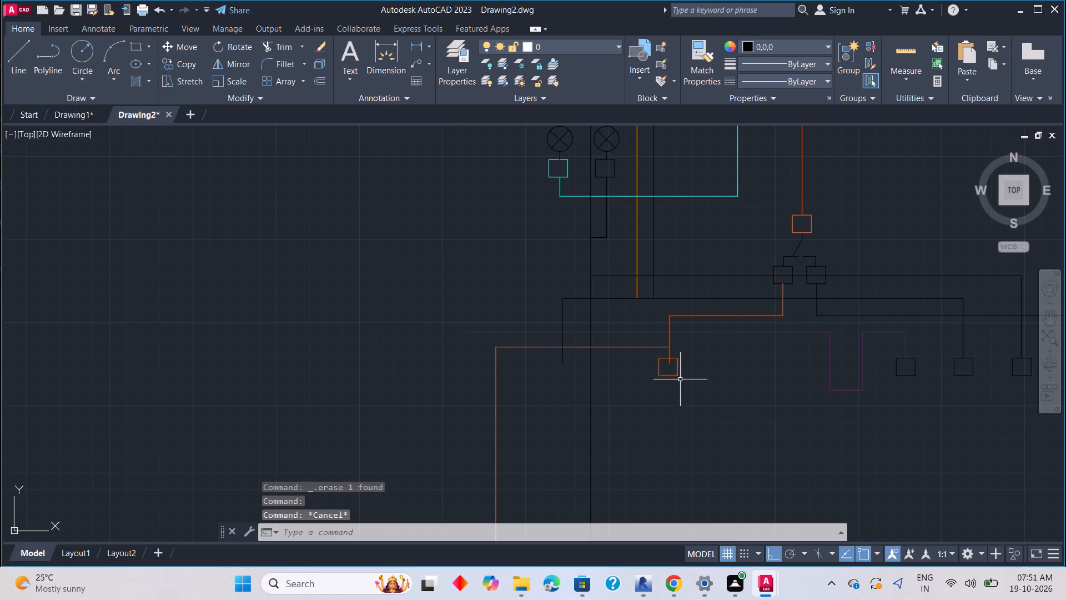
Start a copy of the leftmost black terminal square of the lower right-hand trio, based at its top edge midpoint.
{"action": "scroll", "coordinate": [681, 381], "scroll_direction": "up", "scroll_amount": 1}
{"action": "middle_click_drag", "start_coordinate": [667, 402], "coordinate": [725, 516]}
{"action": "scroll", "coordinate": [735, 478], "scroll_direction": "up", "scroll_amount": 1}
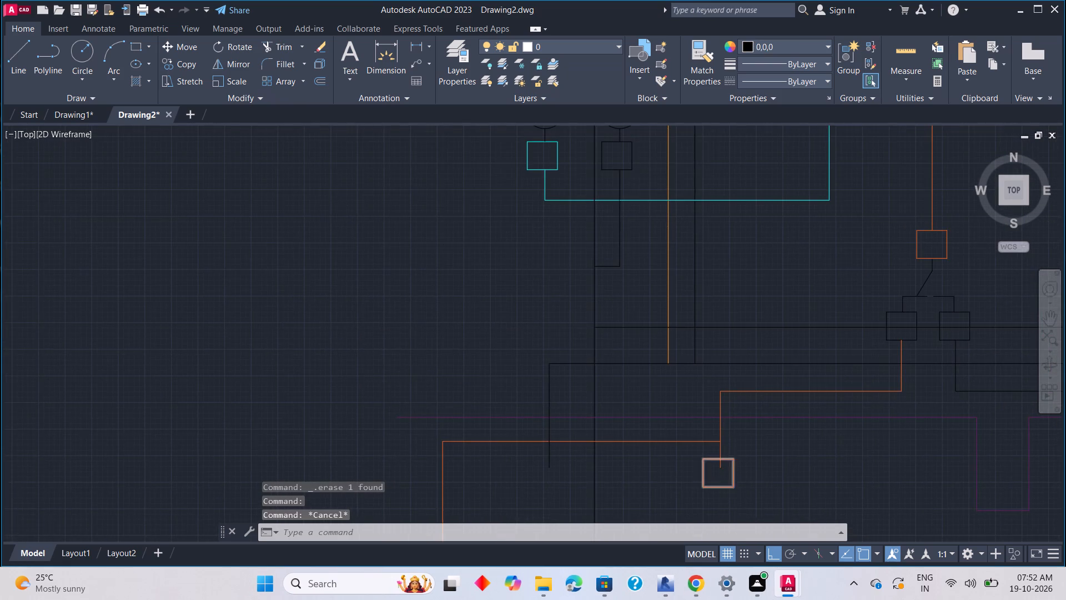
{"action": "middle_click_drag", "start_coordinate": [799, 477], "coordinate": [551, 422]}
{"action": "scroll", "coordinate": [527, 423], "scroll_direction": "down", "scroll_amount": 2}
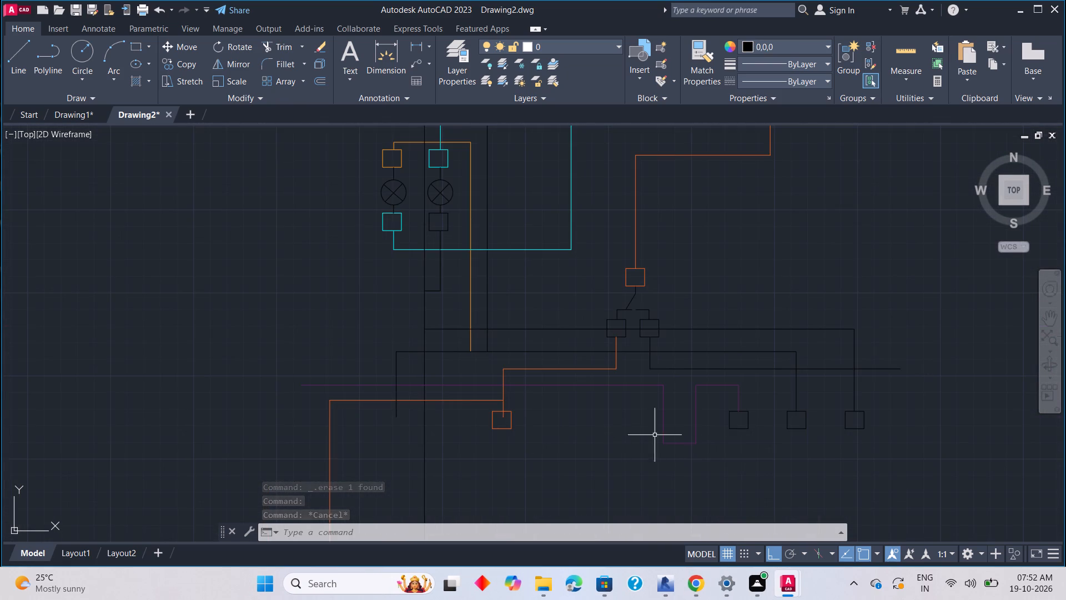
{"action": "left_click", "coordinate": [728, 426]}
{"action": "right_click", "coordinate": [733, 428]}
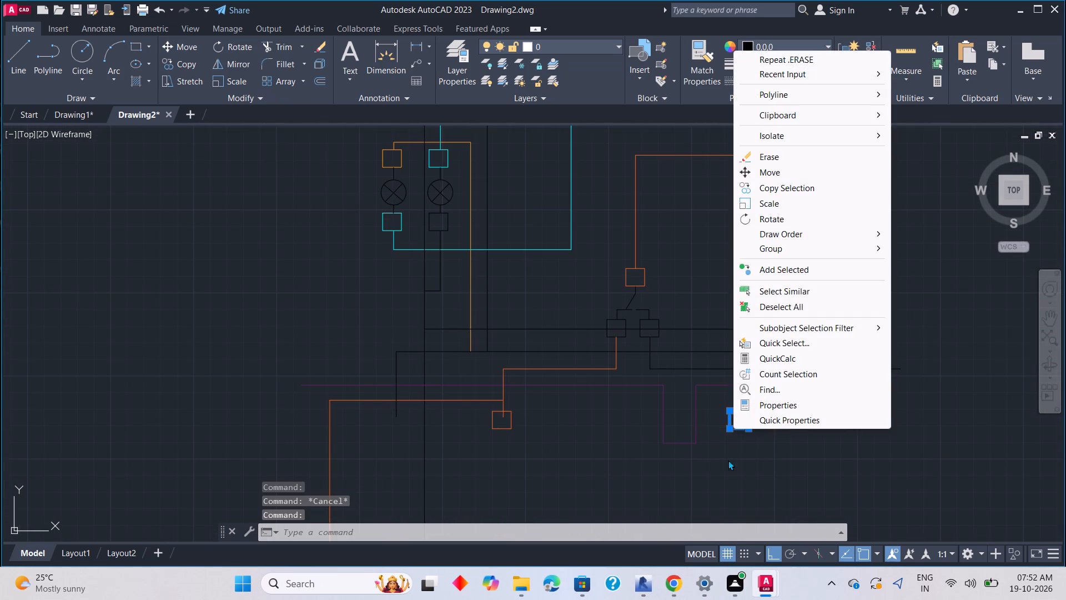
{"action": "left_click", "coordinate": [772, 185]}
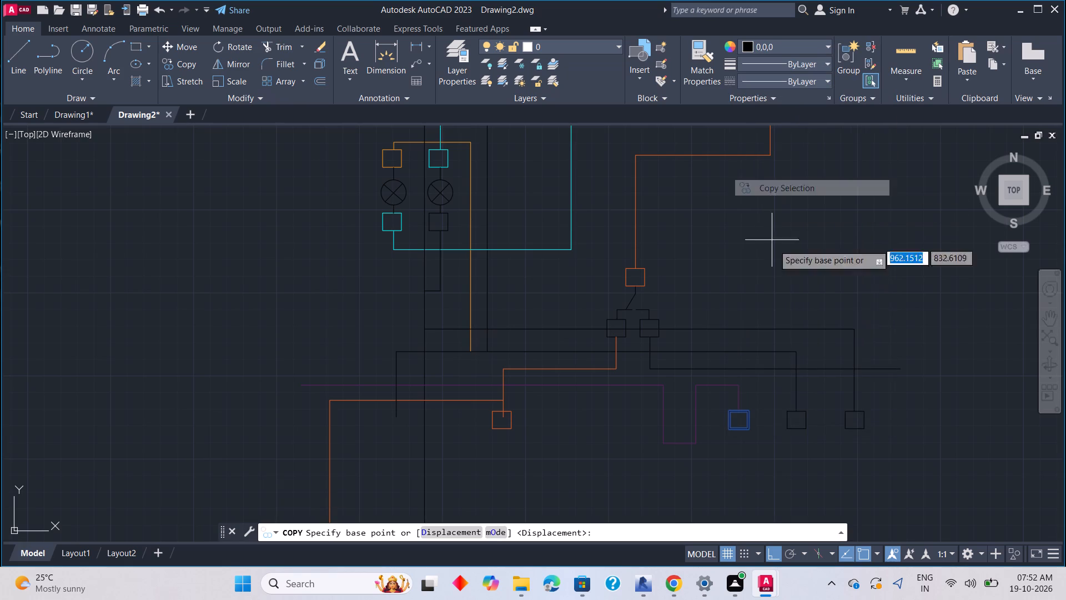
{"action": "left_click_drag", "start_coordinate": [736, 411], "coordinate": [730, 412]}
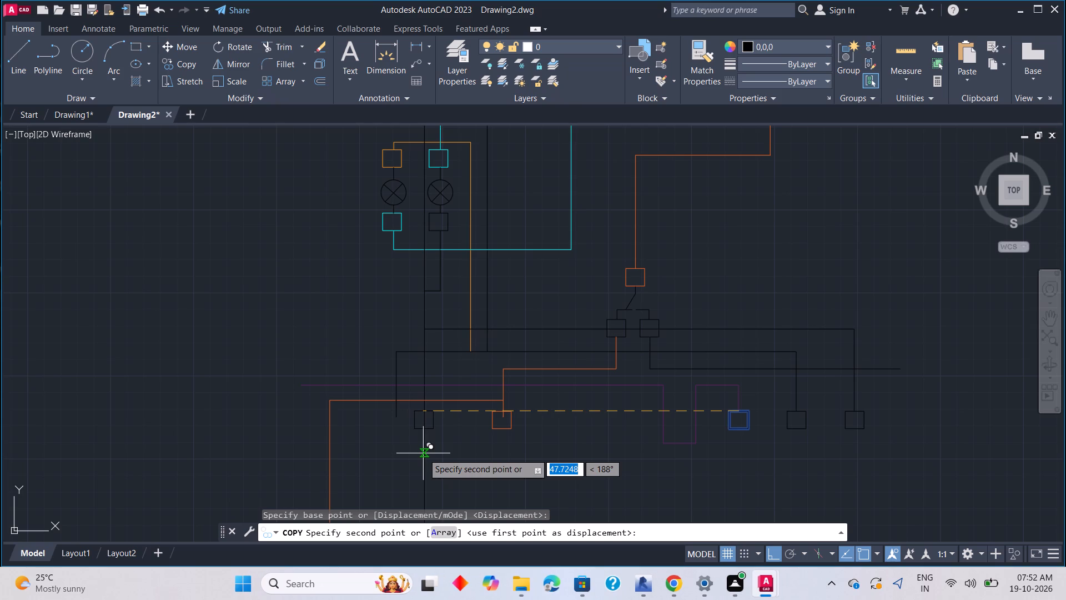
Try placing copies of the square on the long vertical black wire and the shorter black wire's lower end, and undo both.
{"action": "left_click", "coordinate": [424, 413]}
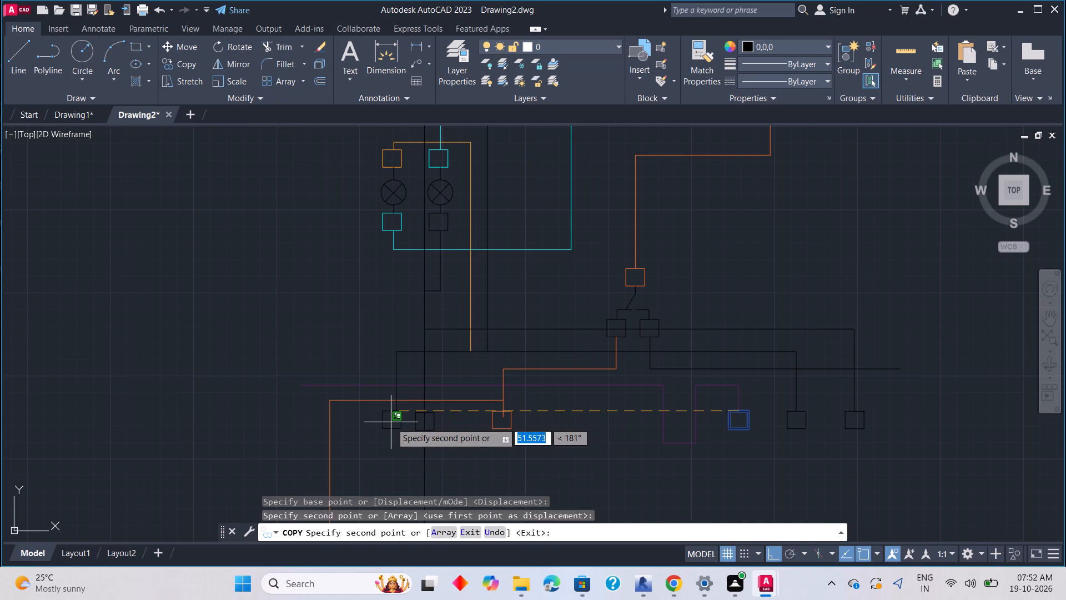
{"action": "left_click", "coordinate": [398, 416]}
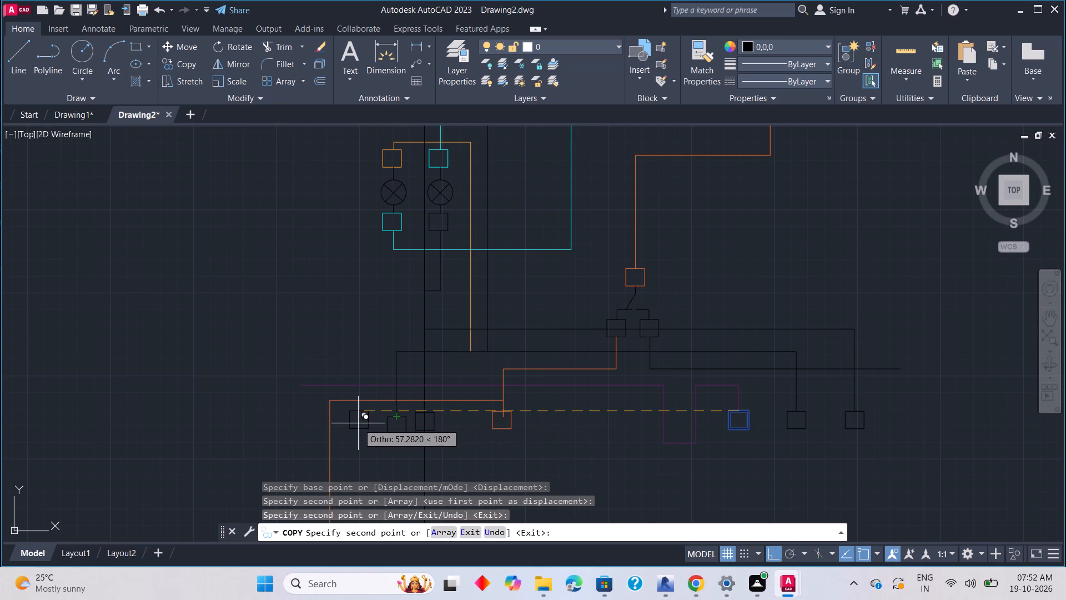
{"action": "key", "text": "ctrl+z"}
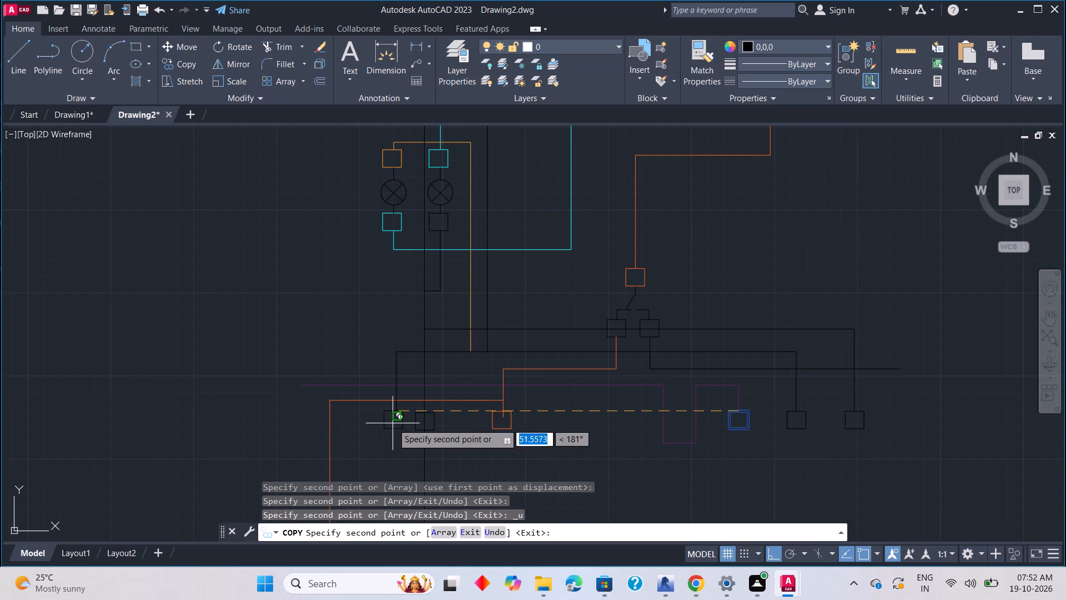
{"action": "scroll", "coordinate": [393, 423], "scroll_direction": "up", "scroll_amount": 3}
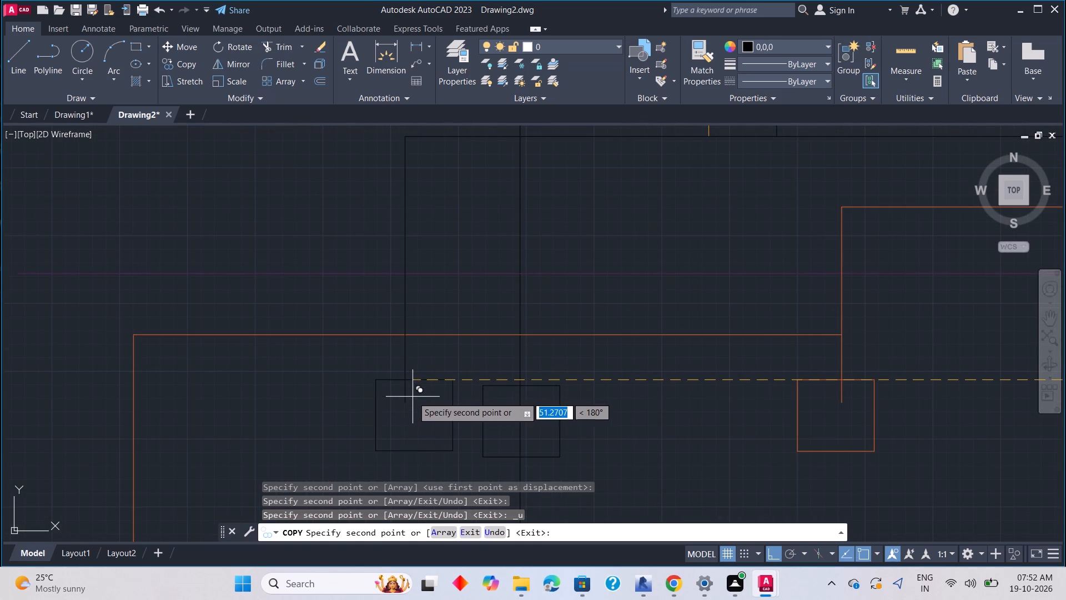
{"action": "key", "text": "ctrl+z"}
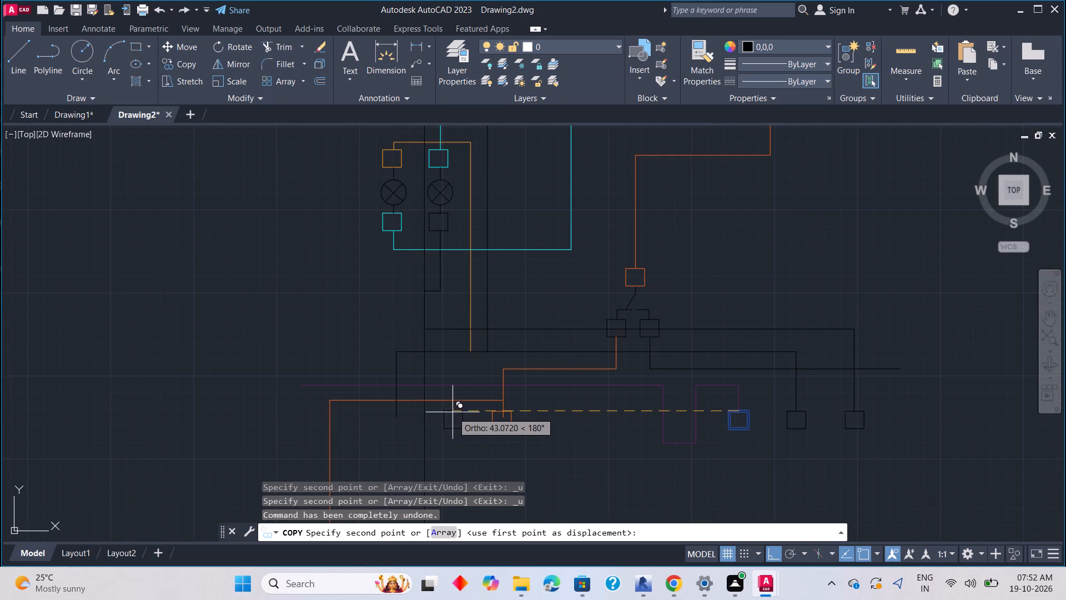
Place three copies of the black terminal square straight left of the original, at about 47.3, 51.6 and 56.0.
{"action": "scroll", "coordinate": [418, 413], "scroll_direction": "up", "scroll_amount": 4}
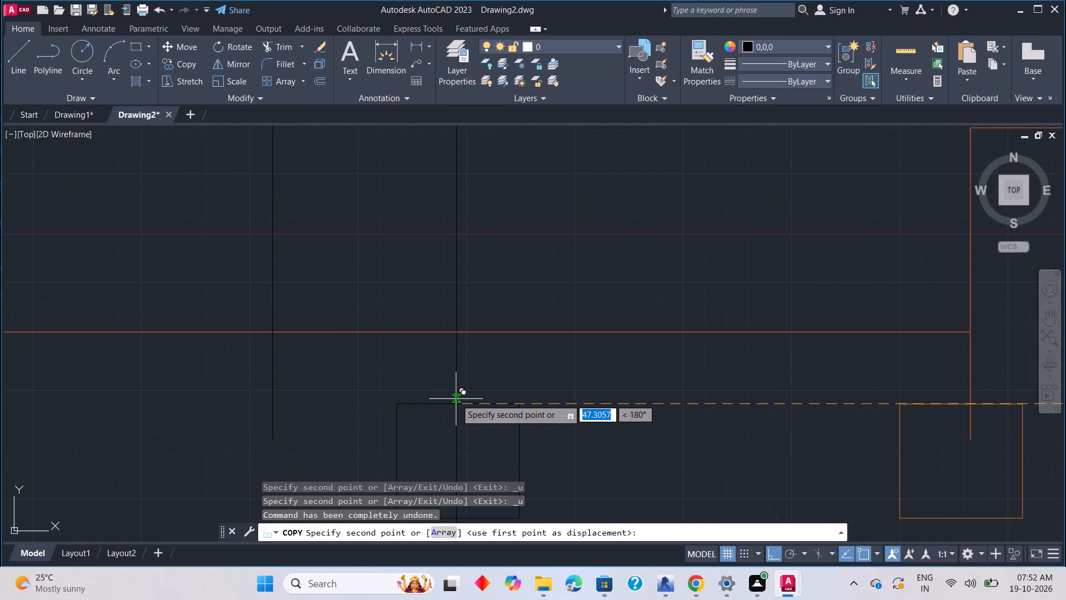
{"action": "left_click", "coordinate": [456, 403]}
{"action": "scroll", "coordinate": [351, 419], "scroll_direction": "down", "scroll_amount": 1}
{"action": "middle_click_drag", "start_coordinate": [351, 419], "coordinate": [368, 419]}
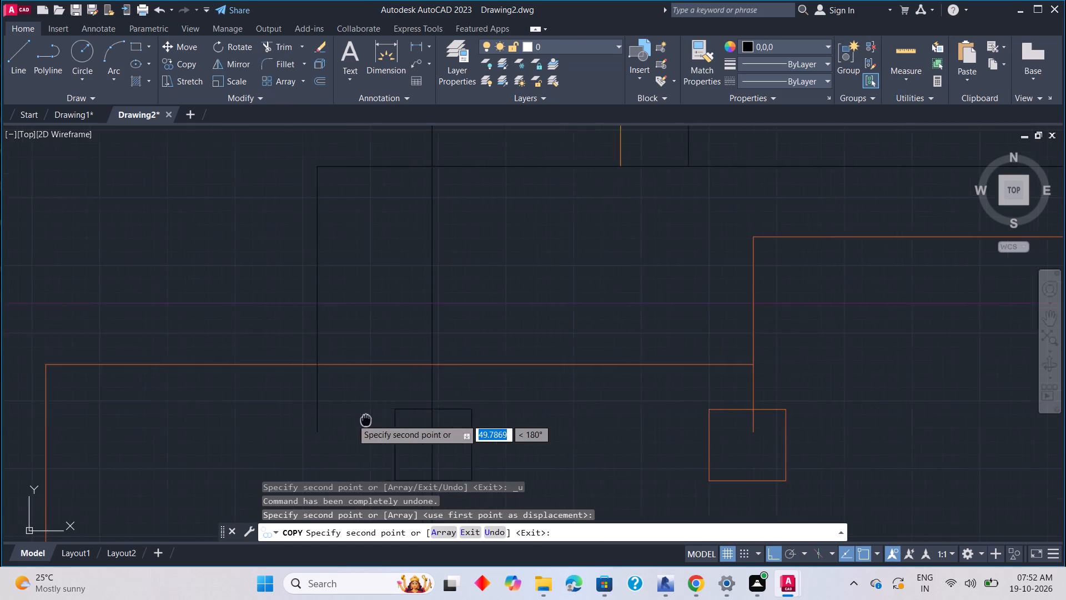
{"action": "middle_click_drag", "start_coordinate": [368, 419], "coordinate": [601, 422]}
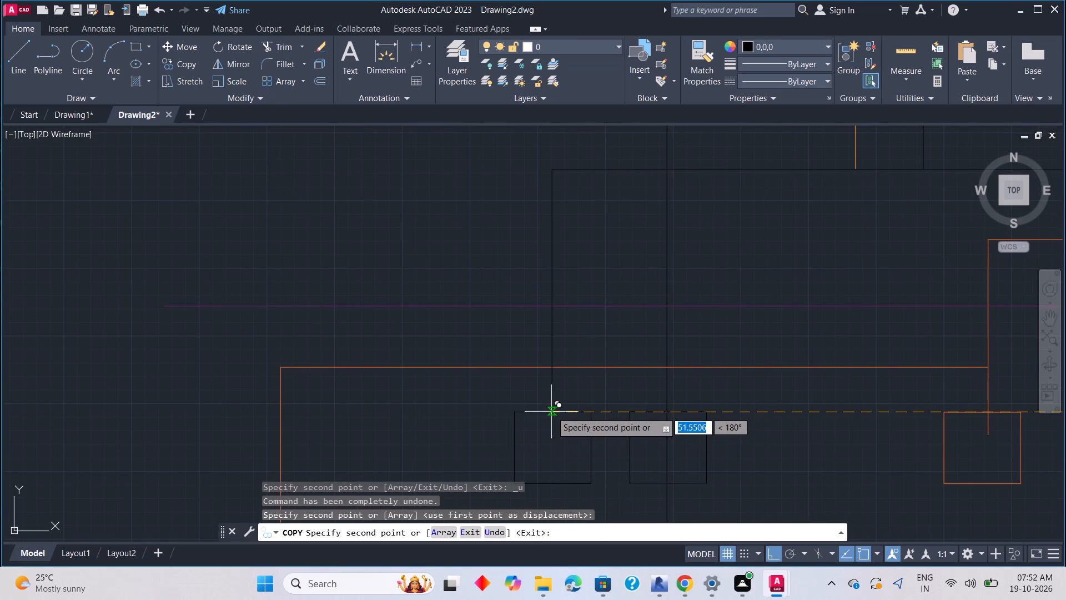
{"action": "left_click", "coordinate": [552, 413]}
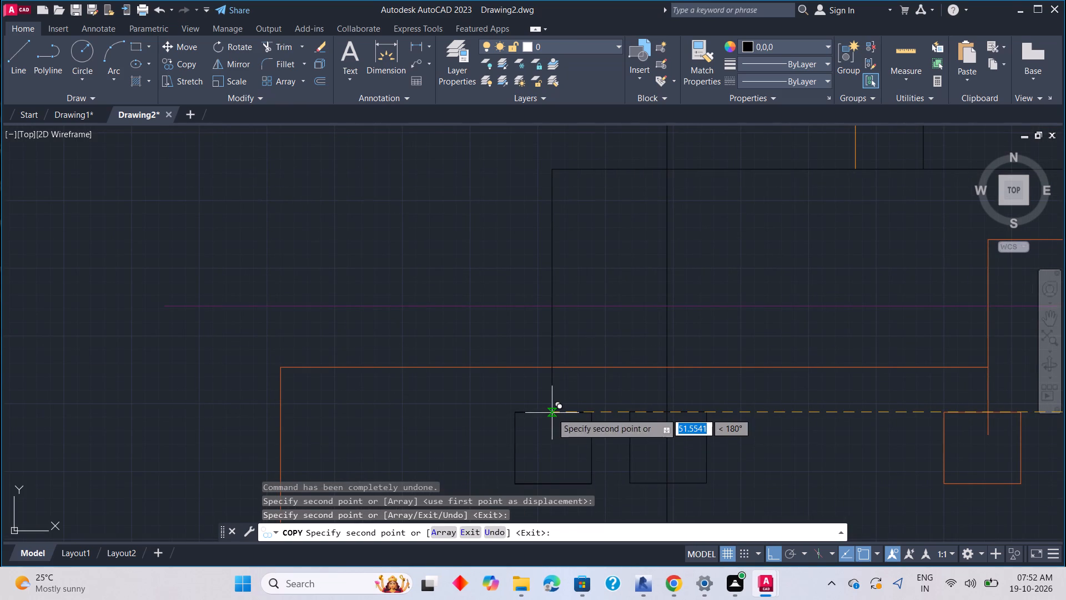
{"action": "middle_click_drag", "start_coordinate": [406, 424], "coordinate": [518, 409]}
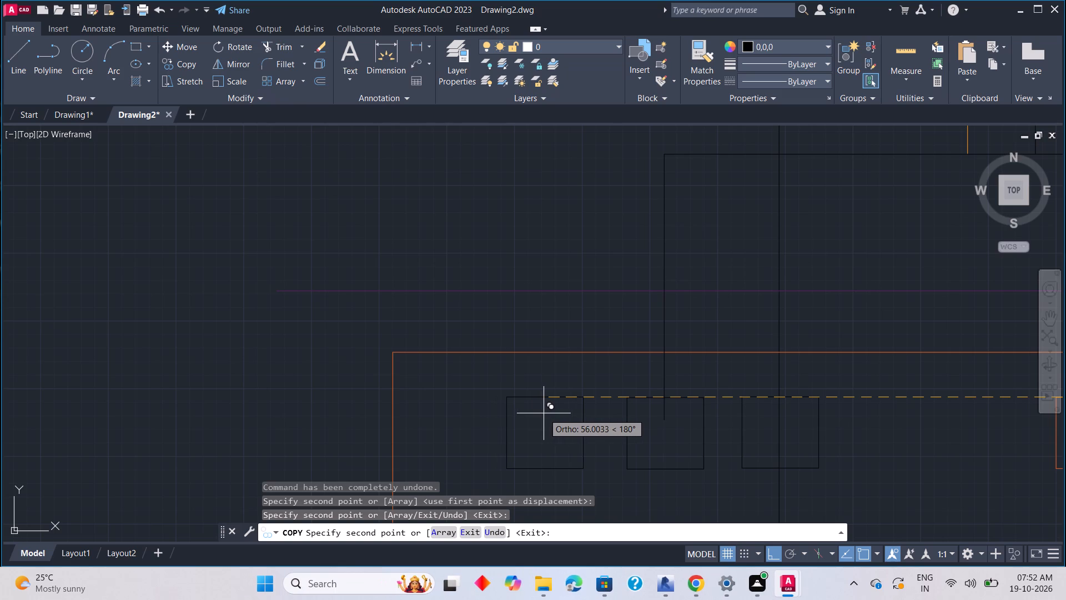
{"action": "left_click", "coordinate": [544, 413]}
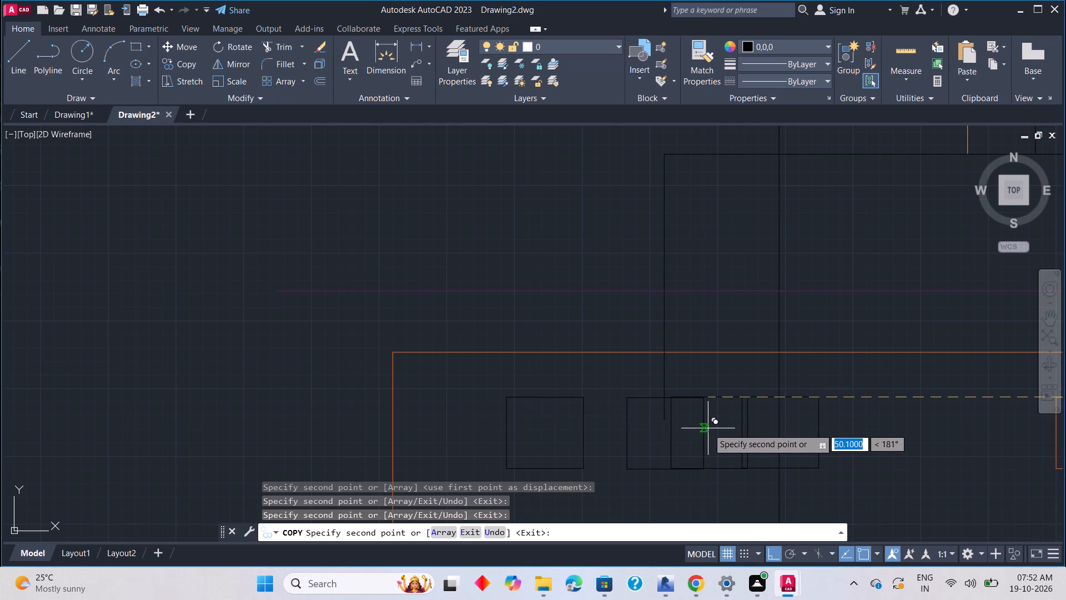
{"action": "key", "text": "Escape"}
{"action": "scroll", "coordinate": [702, 444], "scroll_direction": "down", "scroll_amount": 3}
{"action": "middle_click_drag", "start_coordinate": [702, 467], "coordinate": [550, 449]}
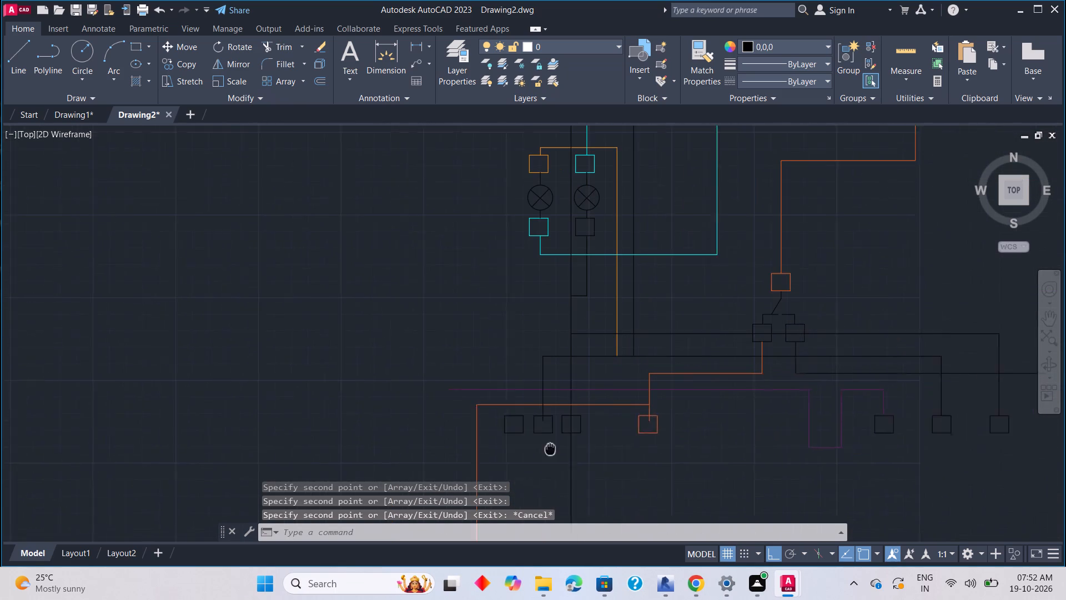
{"action": "middle_click_drag", "start_coordinate": [550, 449], "coordinate": [534, 448]}
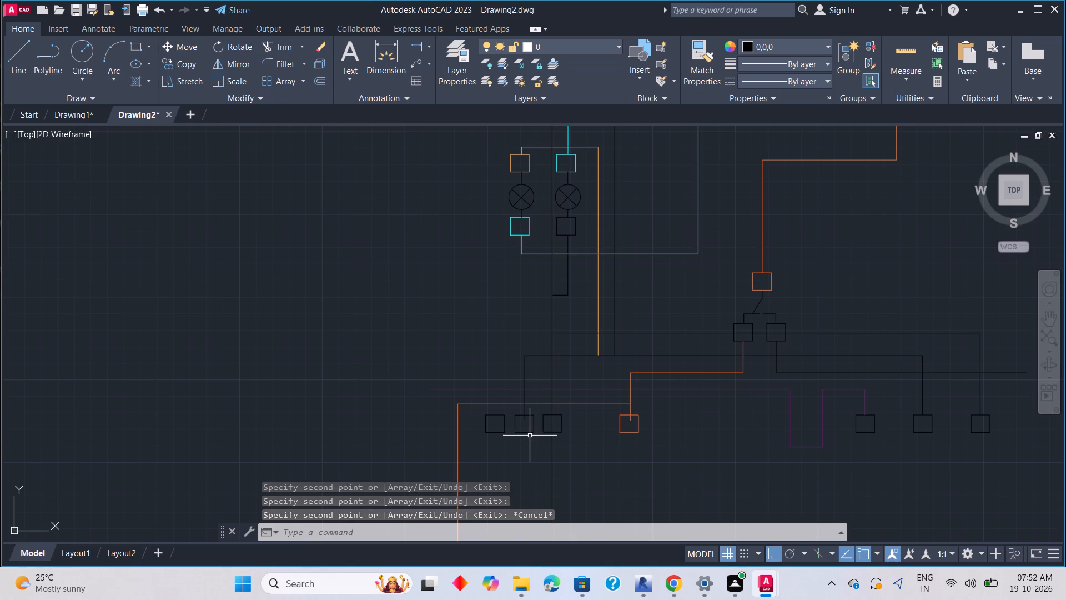
Shift the long vertical orange wire horizontally left, farther away from the three copied black terminal squares.
{"action": "left_click", "coordinate": [457, 433]}
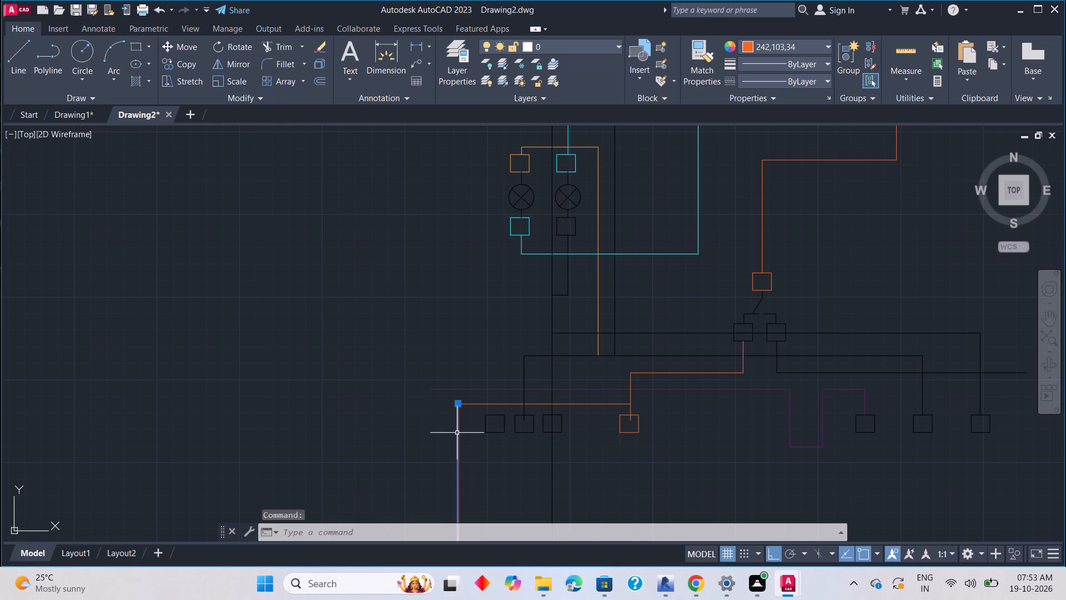
{"action": "scroll", "coordinate": [474, 476], "scroll_direction": "down", "scroll_amount": 3}
{"action": "middle_click_drag", "start_coordinate": [484, 480], "coordinate": [527, 416]}
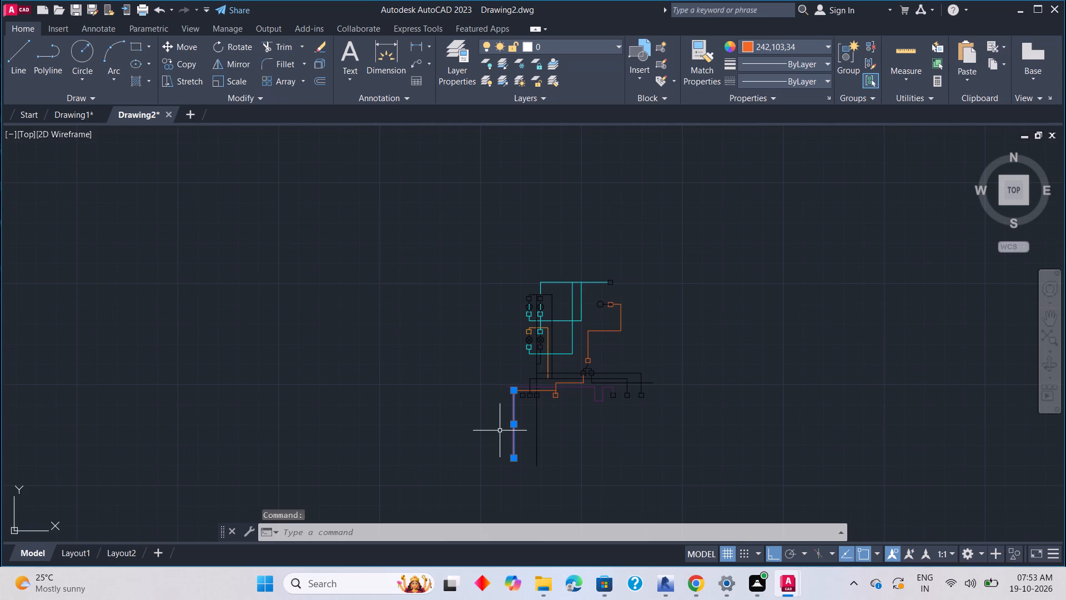
{"action": "left_click", "coordinate": [512, 425]}
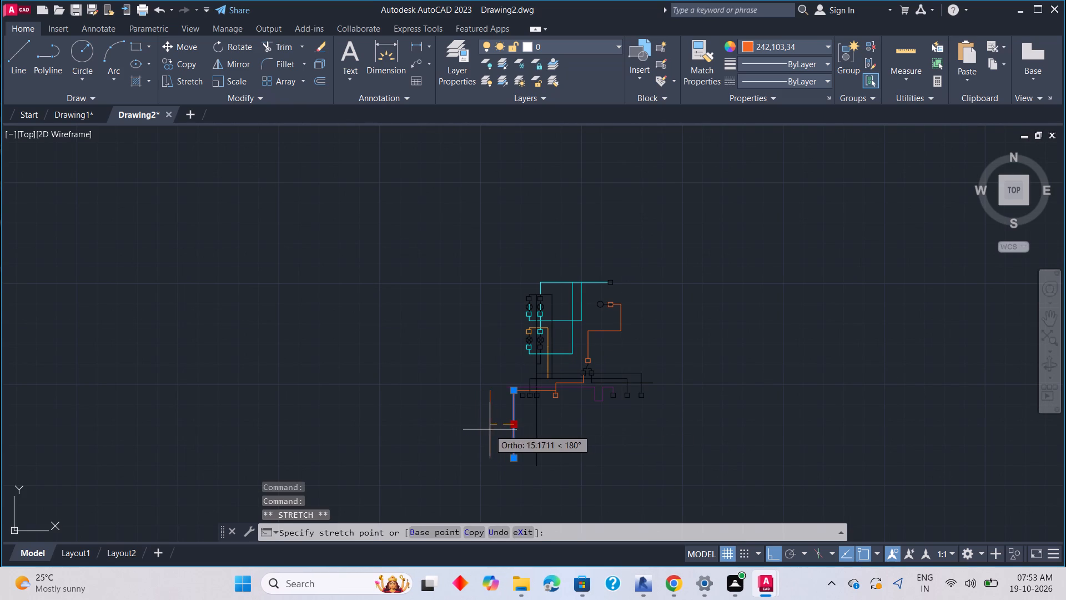
{"action": "left_click", "coordinate": [501, 432]}
{"action": "key", "text": "Escape"}
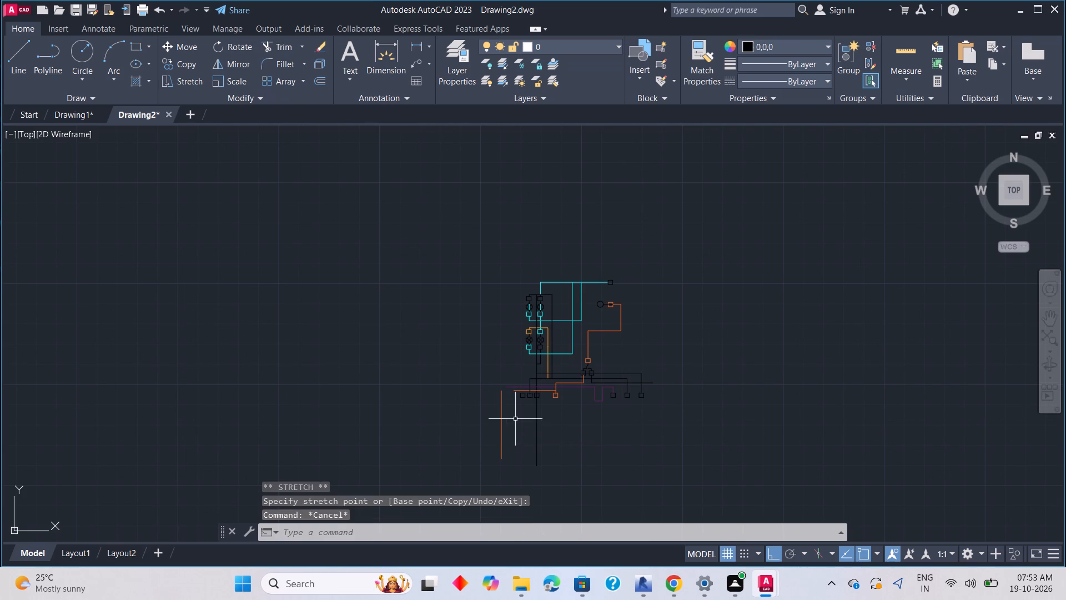
Extend the horizontal orange wire's left end to the shifted vertical orange wire.
{"action": "scroll", "coordinate": [529, 391], "scroll_direction": "up", "scroll_amount": 2}
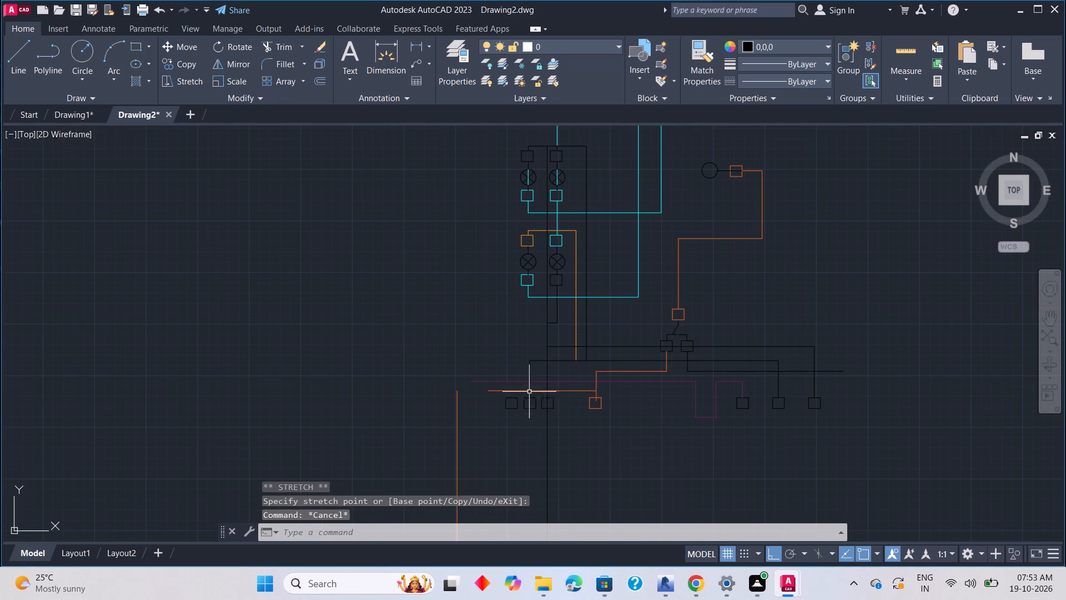
{"action": "key", "text": "e"}
{"action": "key", "text": "x"}
{"action": "key", "text": "space"}
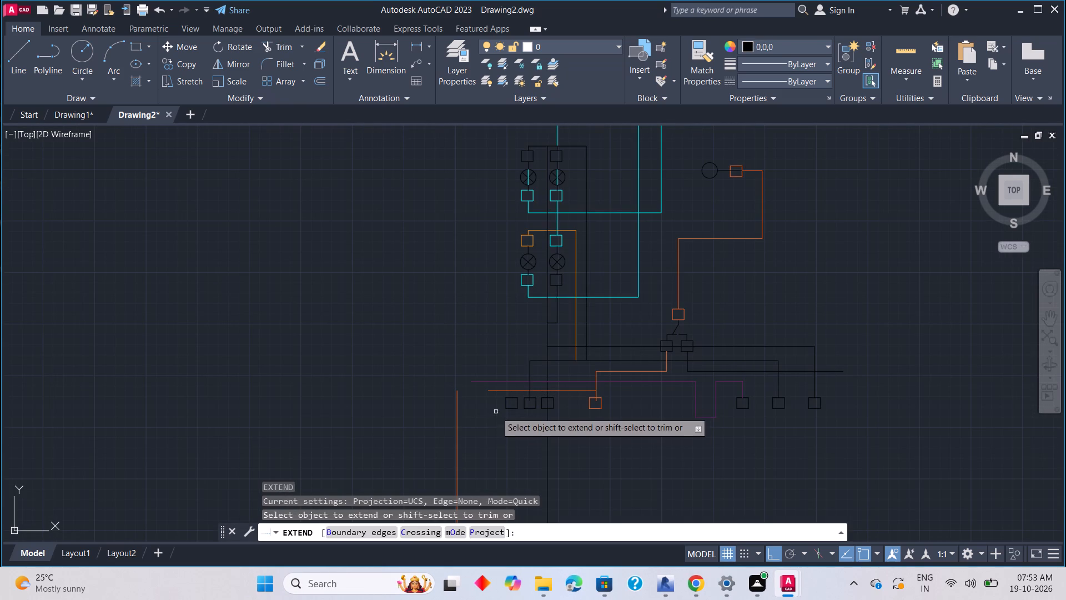
{"action": "left_click", "coordinate": [486, 391]}
{"action": "scroll", "coordinate": [481, 444], "scroll_direction": "down", "scroll_amount": 3}
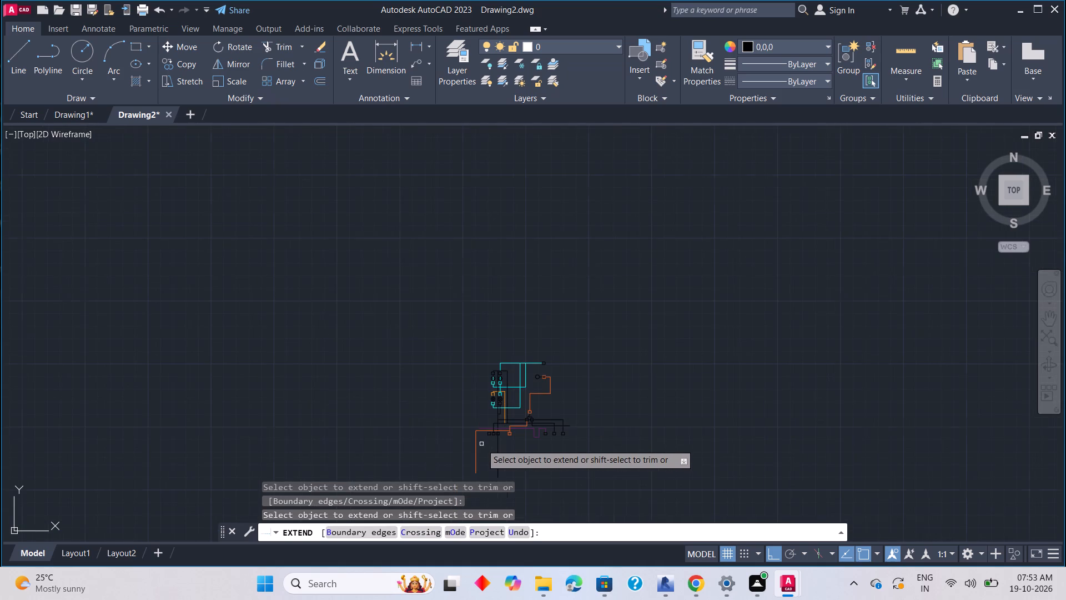
{"action": "middle_click_drag", "start_coordinate": [494, 461], "coordinate": [499, 446]}
{"action": "key", "text": "Escape"}
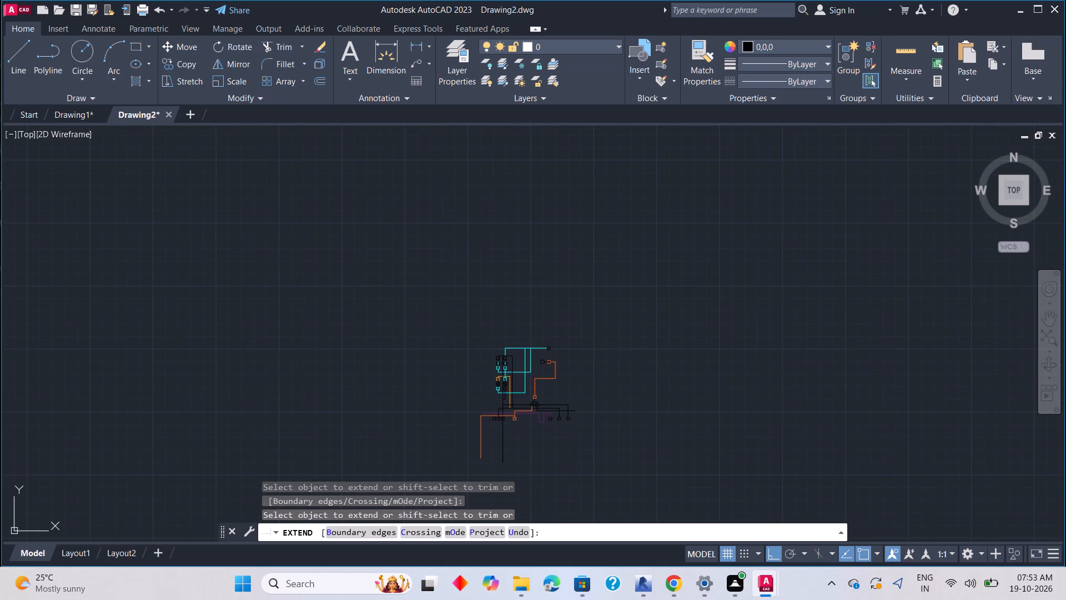
Examine the lower terminal row and the overall wiring layout.
{"action": "scroll", "coordinate": [498, 443], "scroll_direction": "up", "scroll_amount": 2}
{"action": "middle_click_drag", "start_coordinate": [479, 408], "coordinate": [505, 471]}
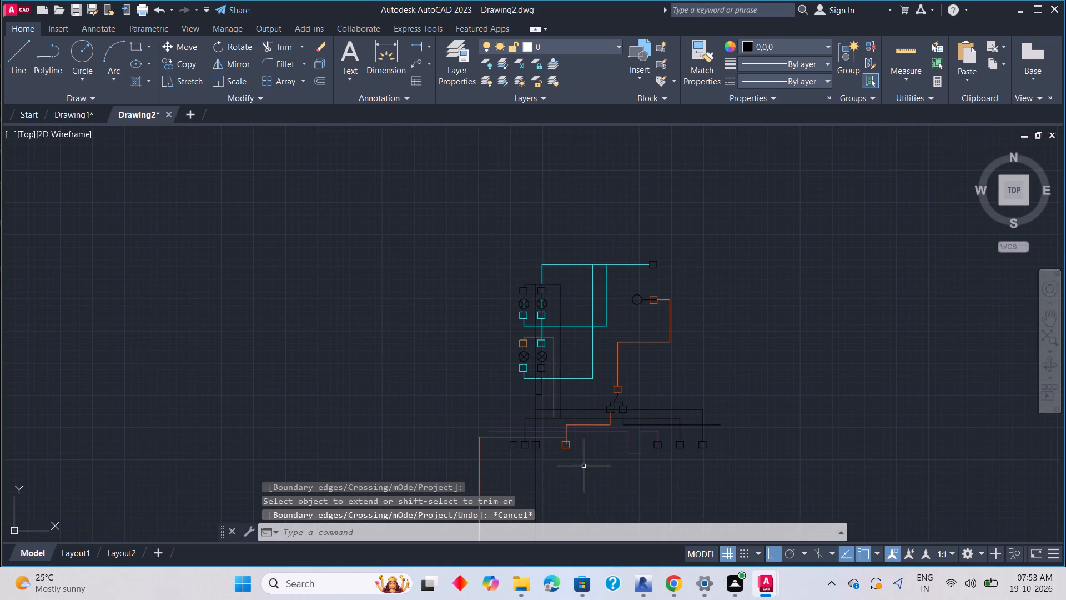
{"action": "middle_click_drag", "start_coordinate": [586, 467], "coordinate": [565, 448]}
{"action": "scroll", "coordinate": [590, 443], "scroll_direction": "up", "scroll_amount": 1}
{"action": "scroll", "coordinate": [637, 437], "scroll_direction": "up", "scroll_amount": 1}
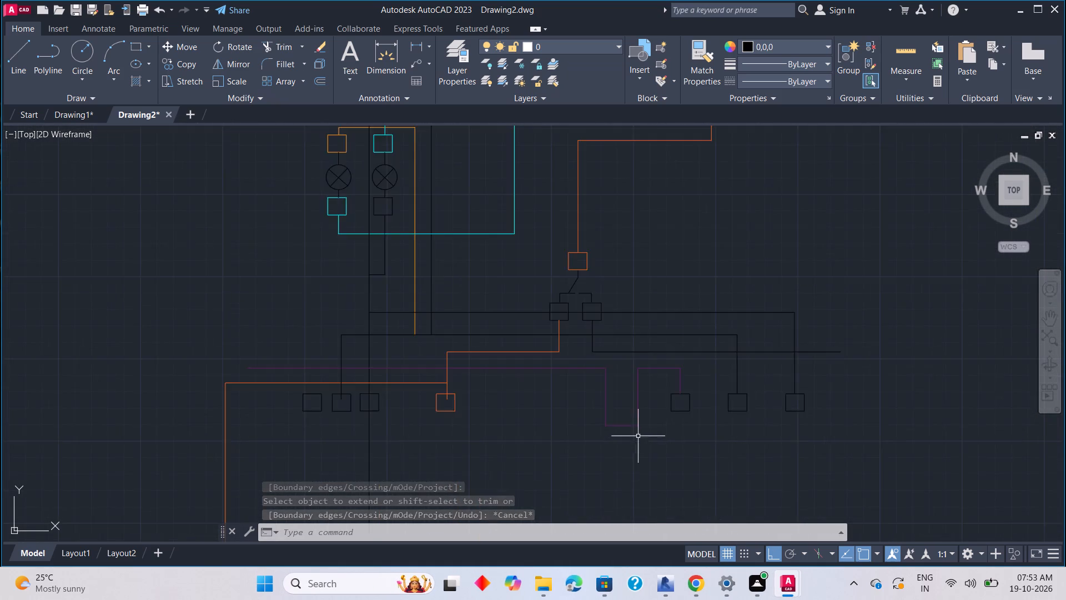
{"action": "scroll", "coordinate": [638, 436], "scroll_direction": "up", "scroll_amount": 1}
{"action": "middle_click_drag", "start_coordinate": [649, 429], "coordinate": [608, 446]}
{"action": "scroll", "coordinate": [608, 446], "scroll_direction": "down", "scroll_amount": 3}
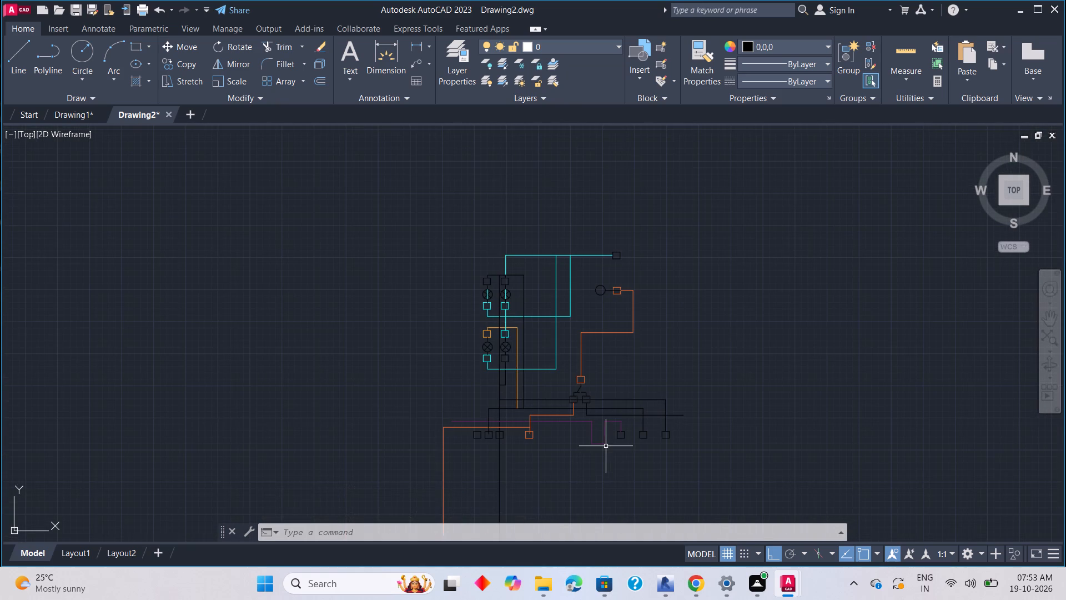
{"action": "middle_click_drag", "start_coordinate": [598, 464], "coordinate": [582, 434]}
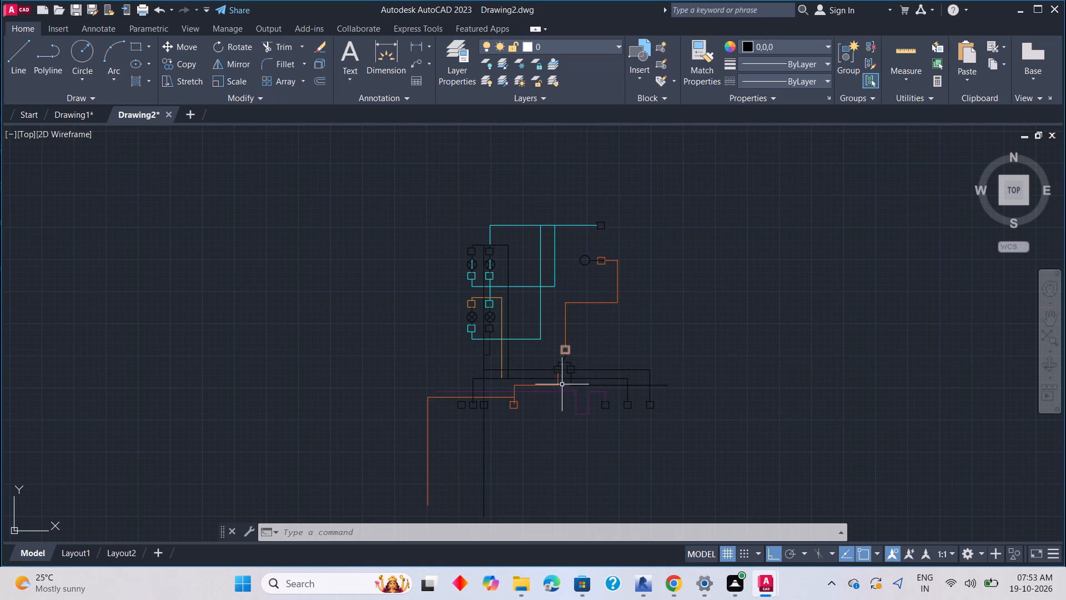
{"action": "middle_click_drag", "start_coordinate": [558, 424], "coordinate": [575, 381]}
{"action": "middle_click_drag", "start_coordinate": [572, 381], "coordinate": [571, 377]}
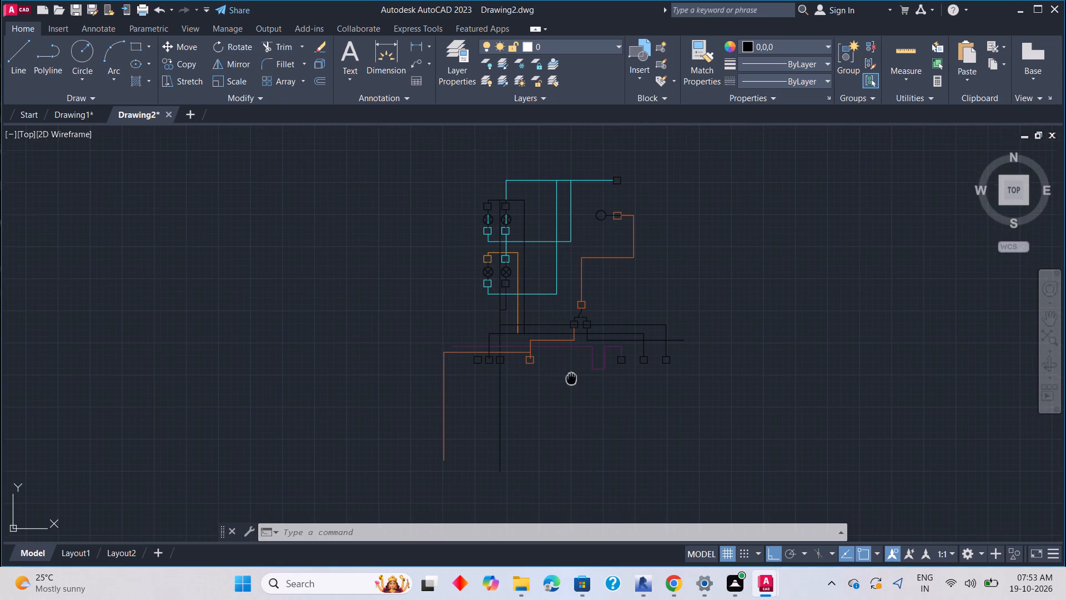
{"action": "middle_click_drag", "start_coordinate": [571, 377], "coordinate": [574, 332]}
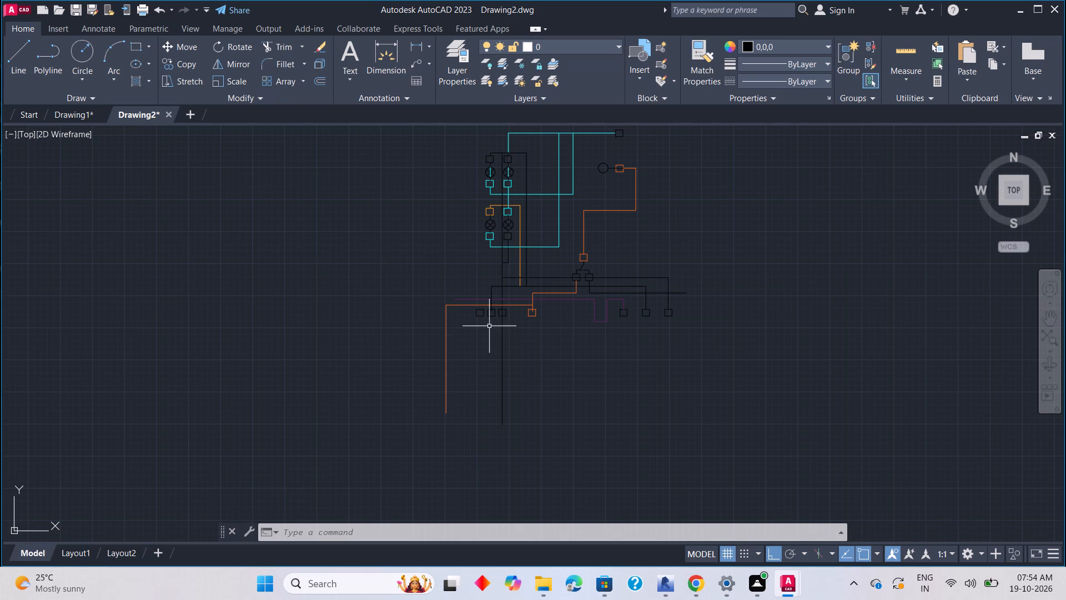
Set the current drawing colour to purple 100,33,101 for the wire at the leftmost black terminal square.
{"action": "scroll", "coordinate": [489, 326], "scroll_direction": "up", "scroll_amount": 2}
{"action": "middle_click_drag", "start_coordinate": [478, 323], "coordinate": [495, 360]}
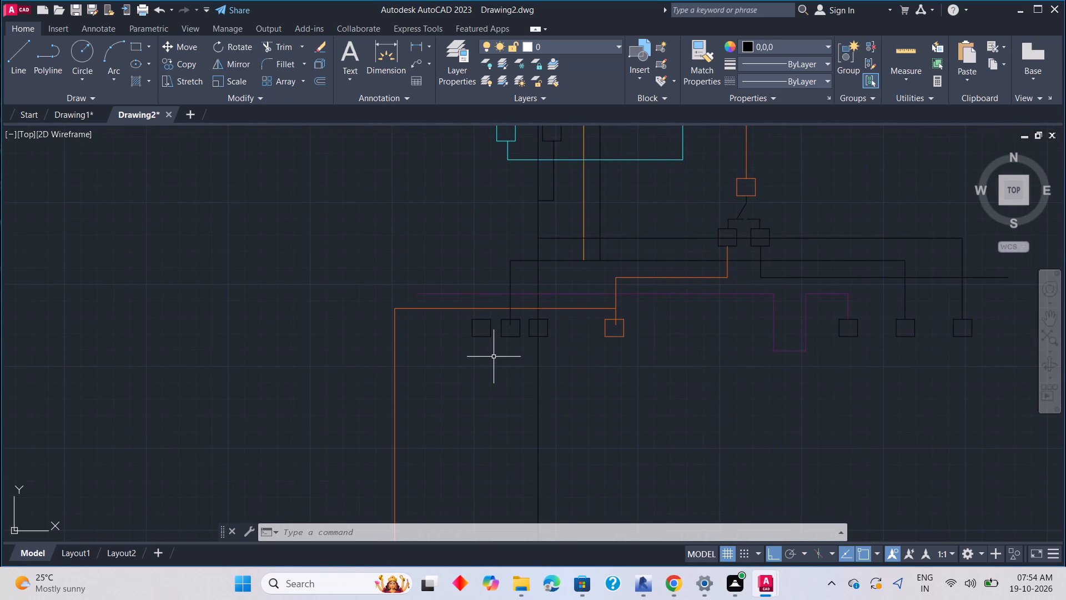
{"action": "key", "text": "l"}
{"action": "key", "text": "space"}
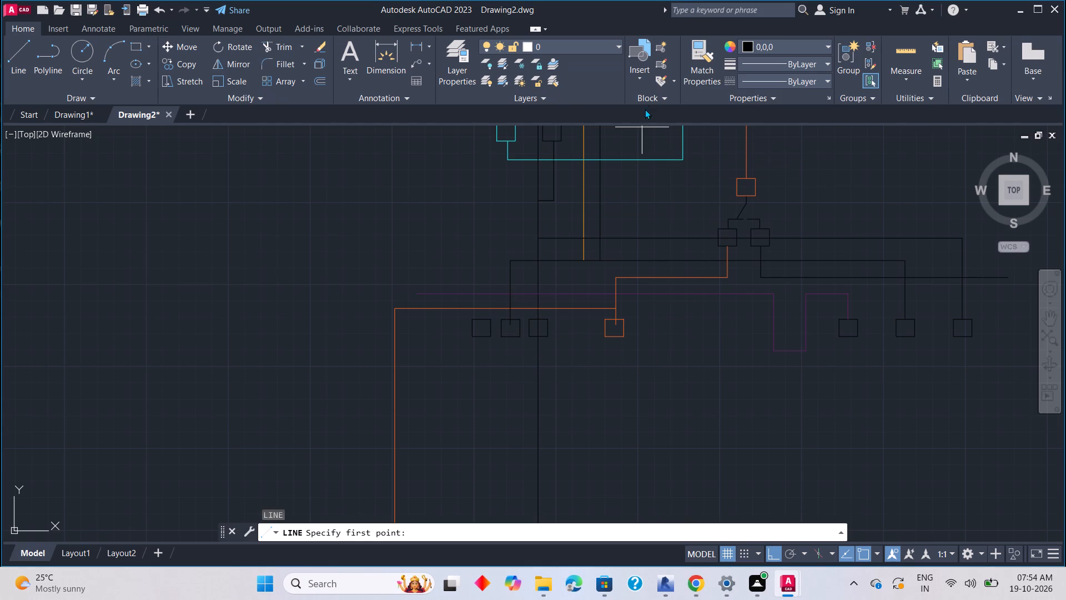
{"action": "left_click", "coordinate": [751, 47]}
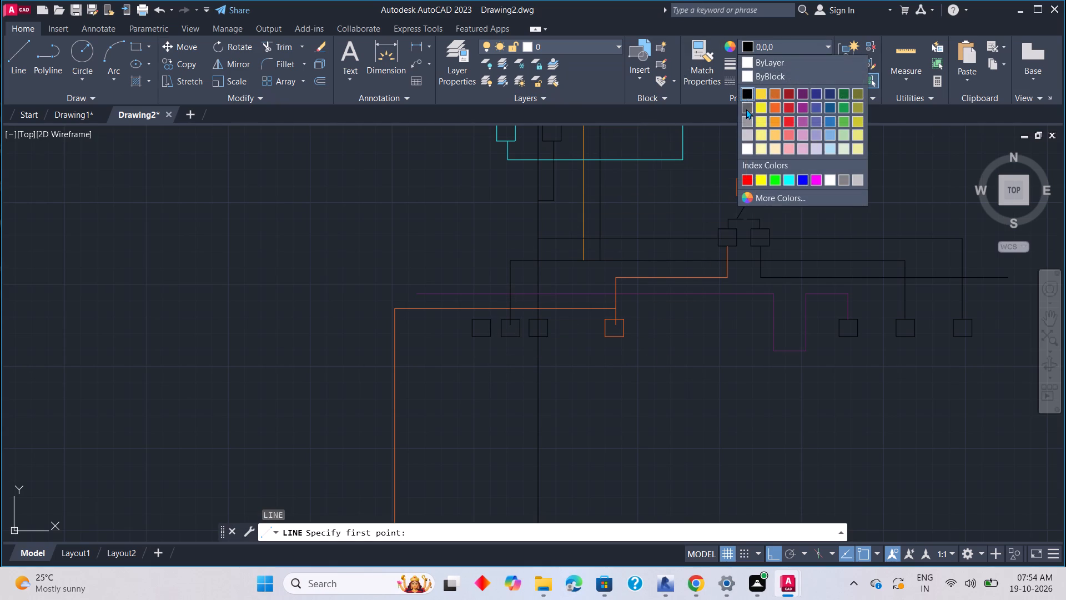
{"action": "left_click", "coordinate": [800, 92]}
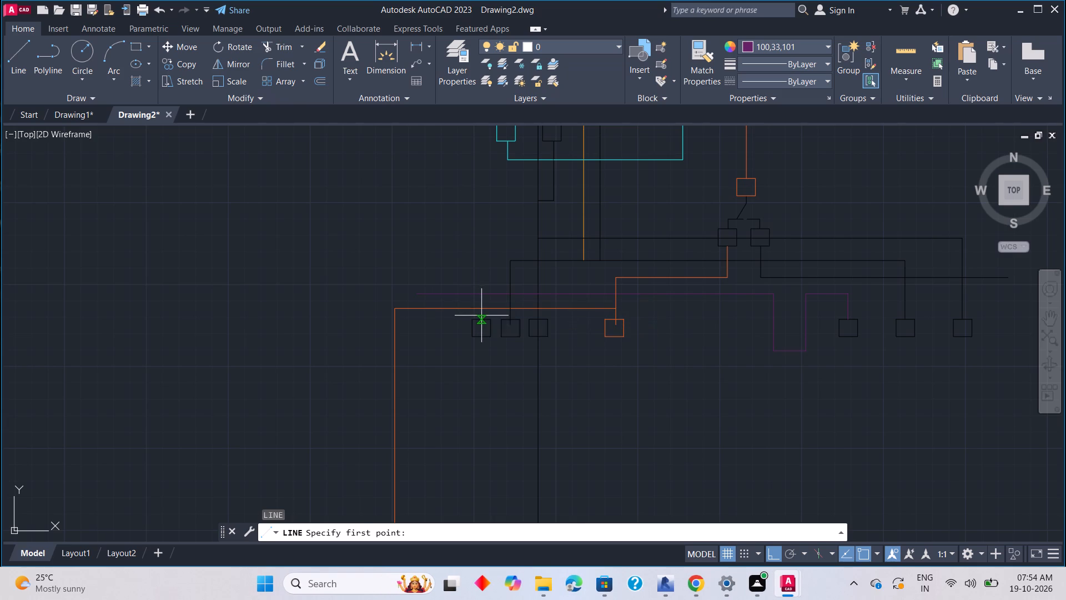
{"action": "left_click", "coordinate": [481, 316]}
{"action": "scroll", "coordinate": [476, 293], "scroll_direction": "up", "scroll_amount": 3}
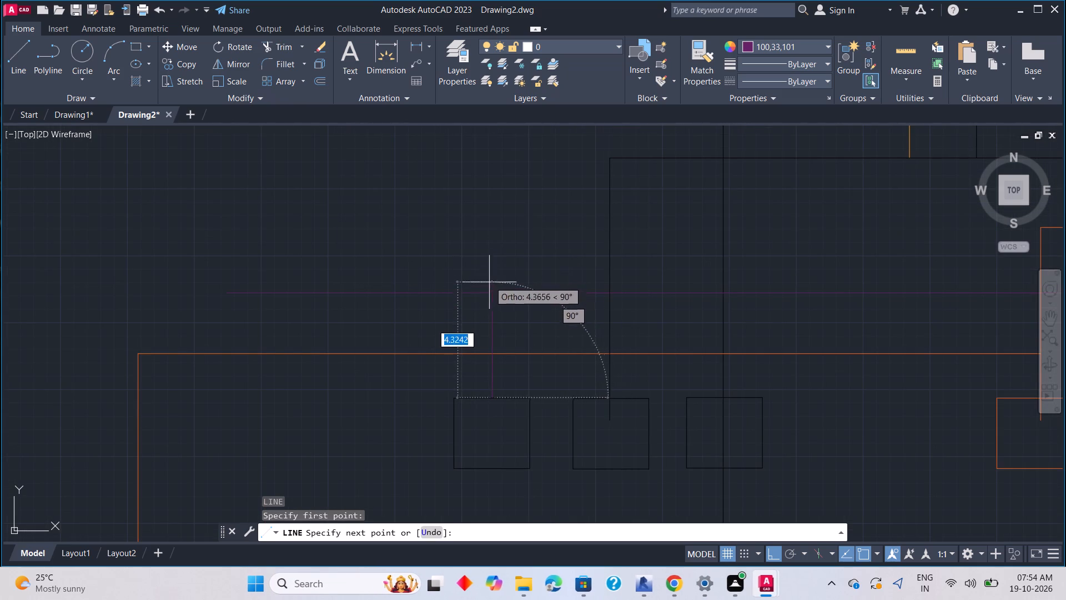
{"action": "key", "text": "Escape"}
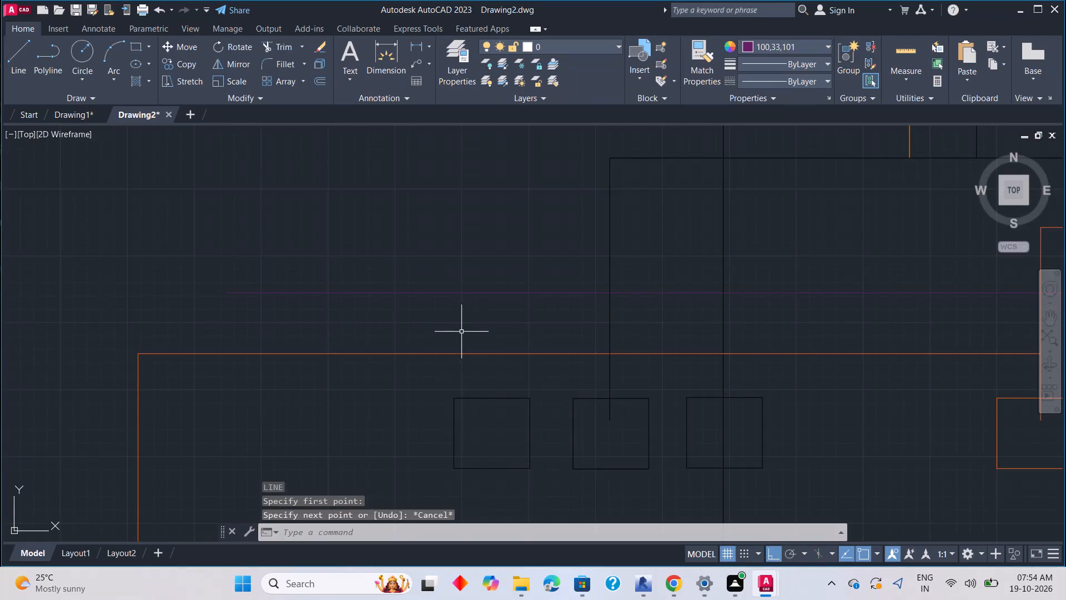
Draw a vertical purple line from the horizontal purple wire down through the leftmost black square, nearly to the long orange wire's lower end.
{"action": "key", "text": "l"}
{"action": "key", "text": "space"}
{"action": "left_click", "coordinate": [491, 291]}
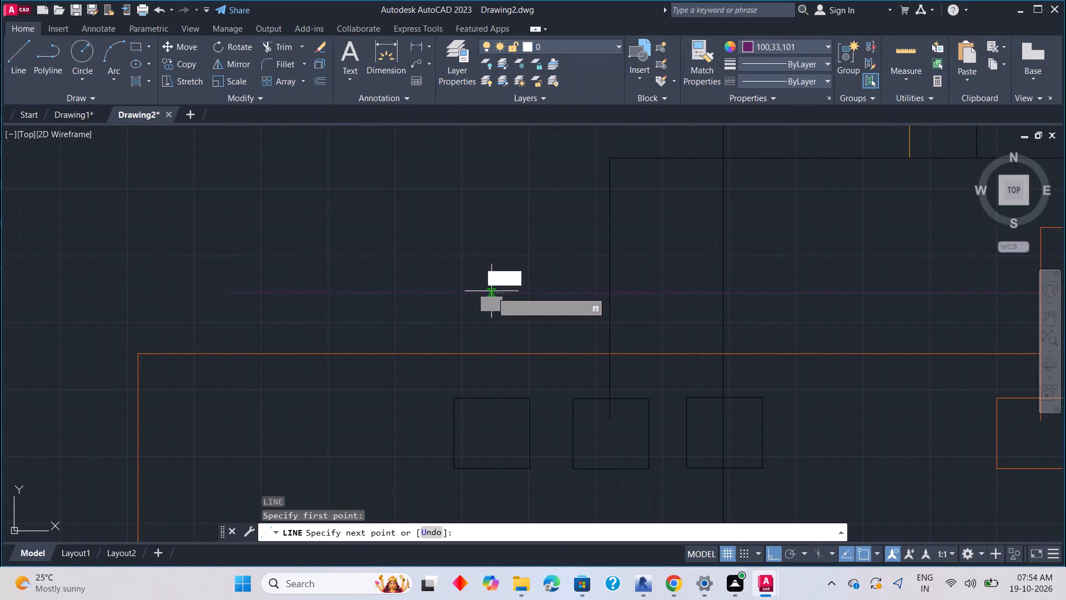
{"action": "middle_click_drag", "start_coordinate": [487, 488], "coordinate": [497, 304]}
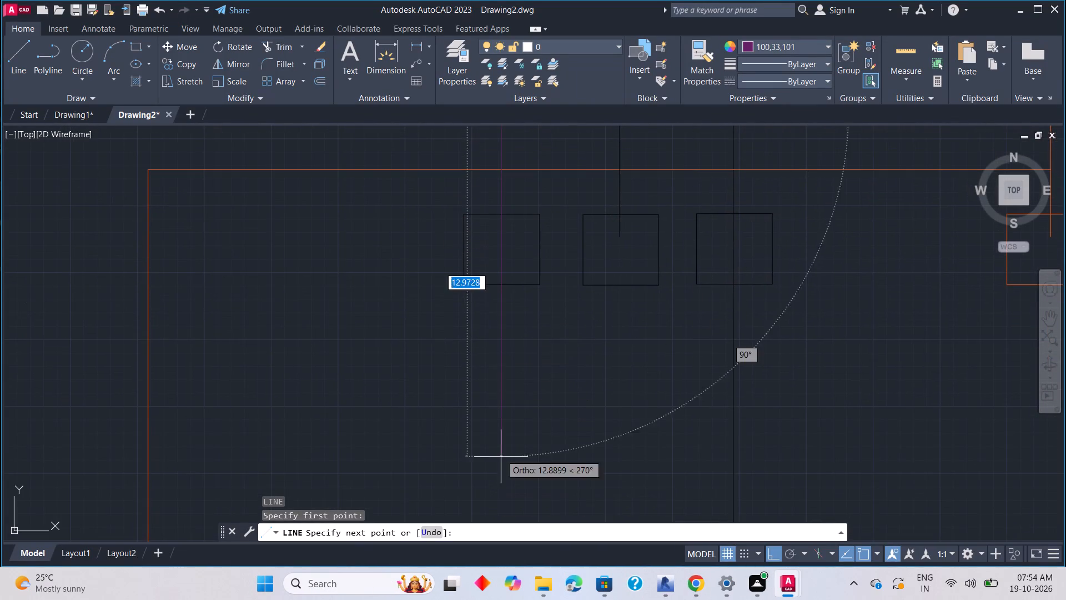
{"action": "middle_click_drag", "start_coordinate": [503, 472], "coordinate": [516, 343]}
{"action": "scroll", "coordinate": [513, 348], "scroll_direction": "down", "scroll_amount": 5}
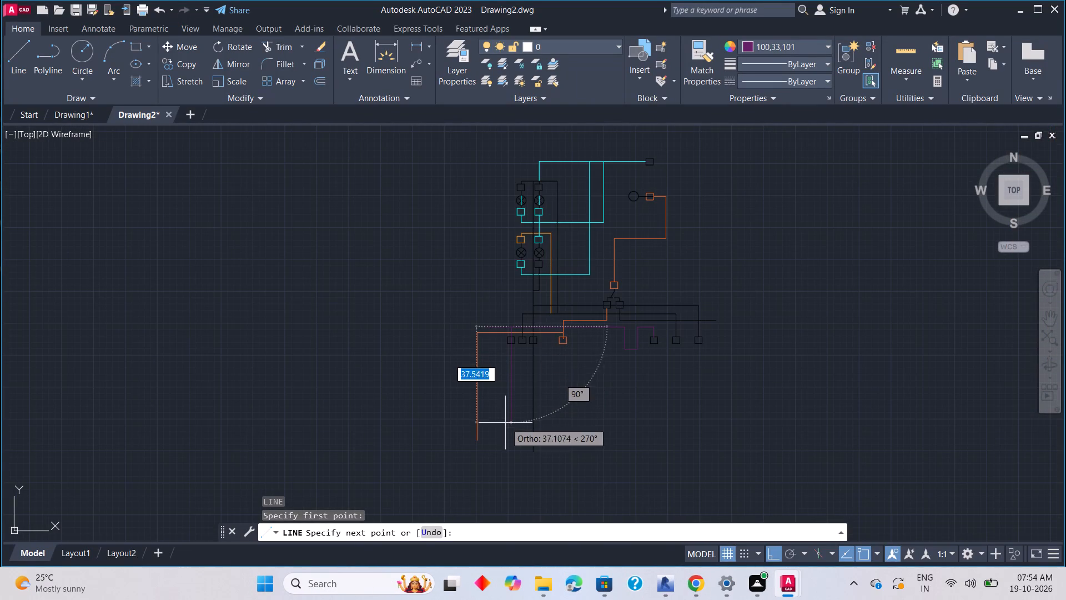
{"action": "left_click", "coordinate": [501, 436]}
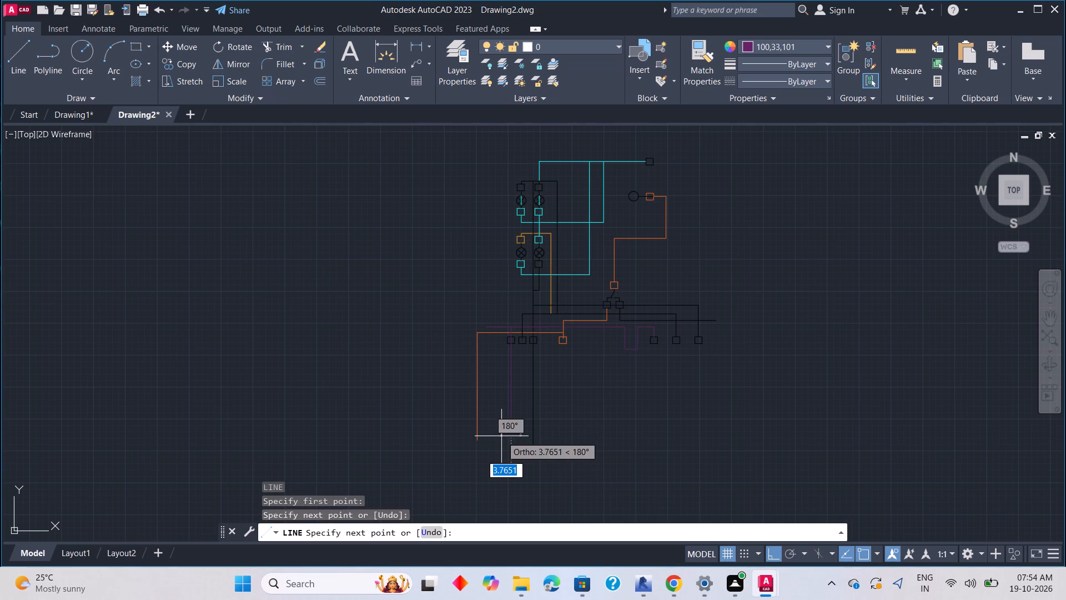
{"action": "key", "text": "Escape"}
Trim away the wire segments inside the three neighbouring black terminal squares, starting with the purple one in the leftmost square.
{"action": "scroll", "coordinate": [512, 342], "scroll_direction": "up", "scroll_amount": 5}
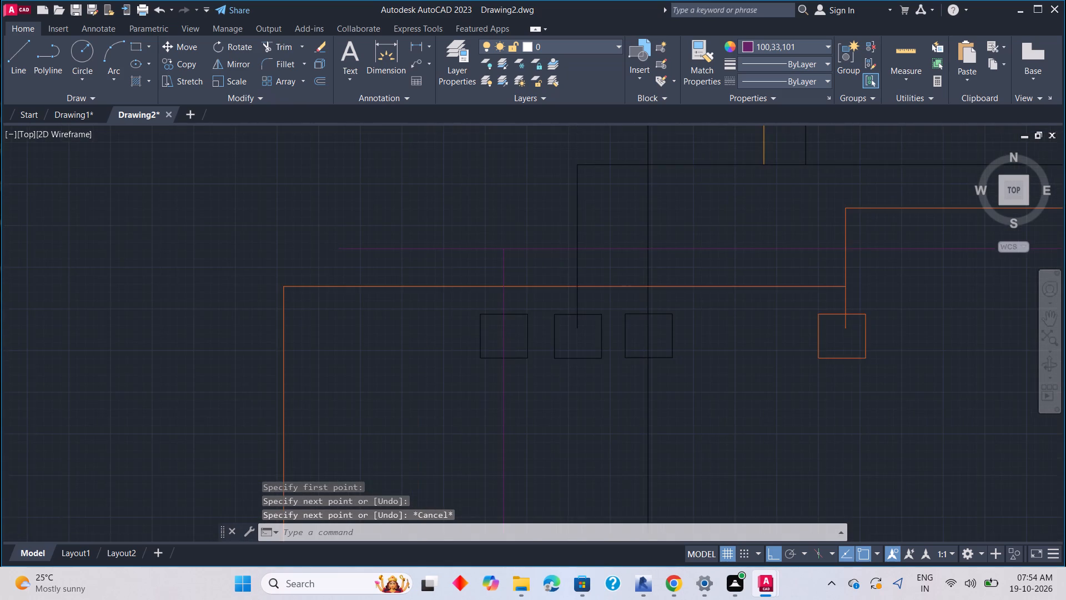
{"action": "type", "text": "tr"}
{"action": "key", "text": "space"}
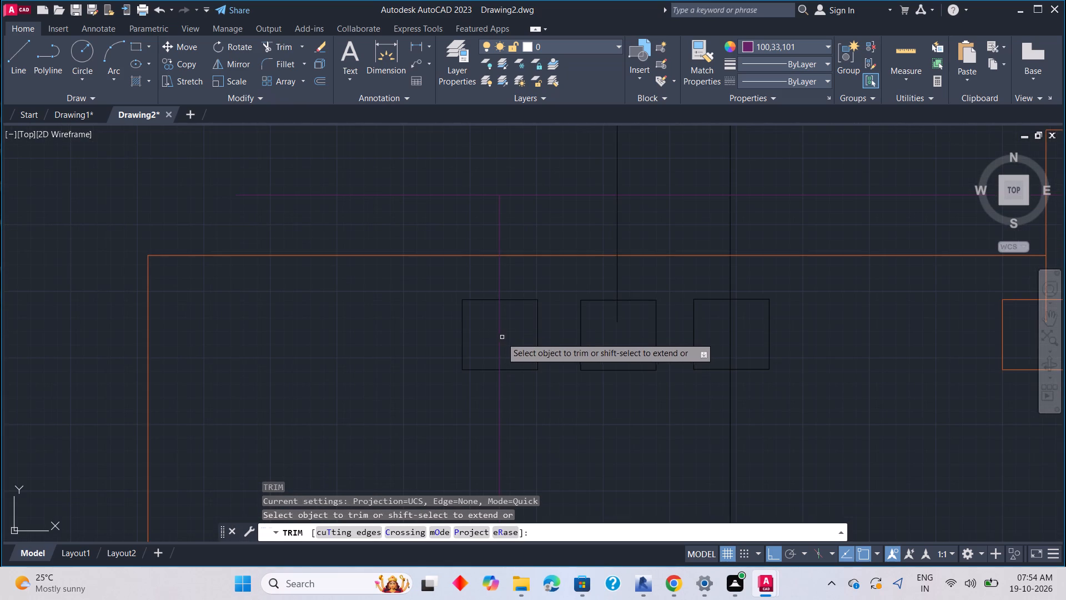
{"action": "left_click", "coordinate": [499, 340]}
{"action": "key", "text": "Escape"}
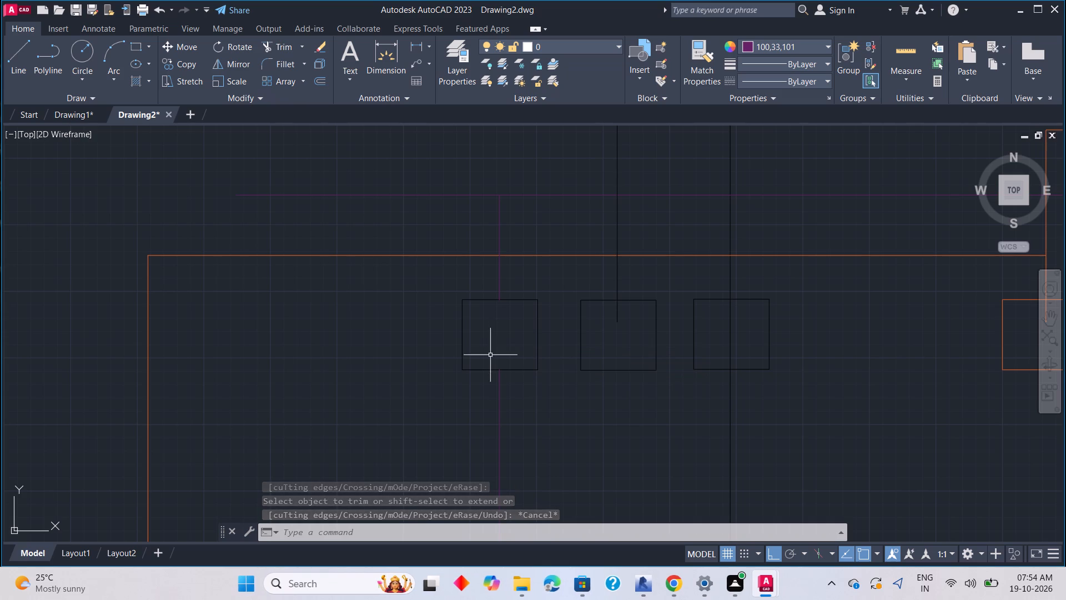
{"action": "middle_click_drag", "start_coordinate": [495, 408], "coordinate": [516, 285]}
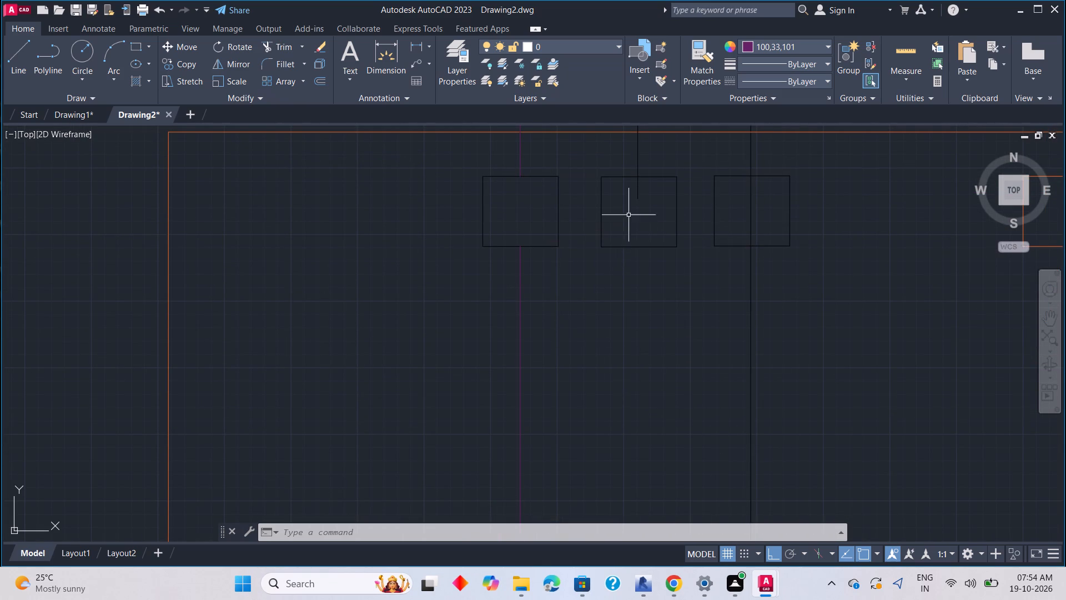
{"action": "key", "text": "space"}
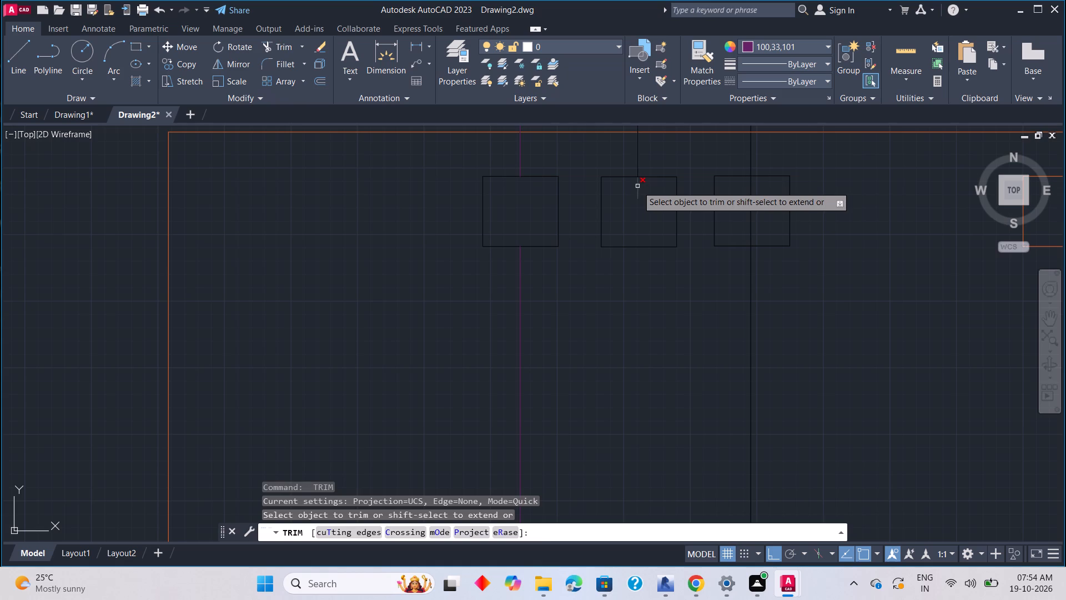
{"action": "left_click", "coordinate": [637, 186]}
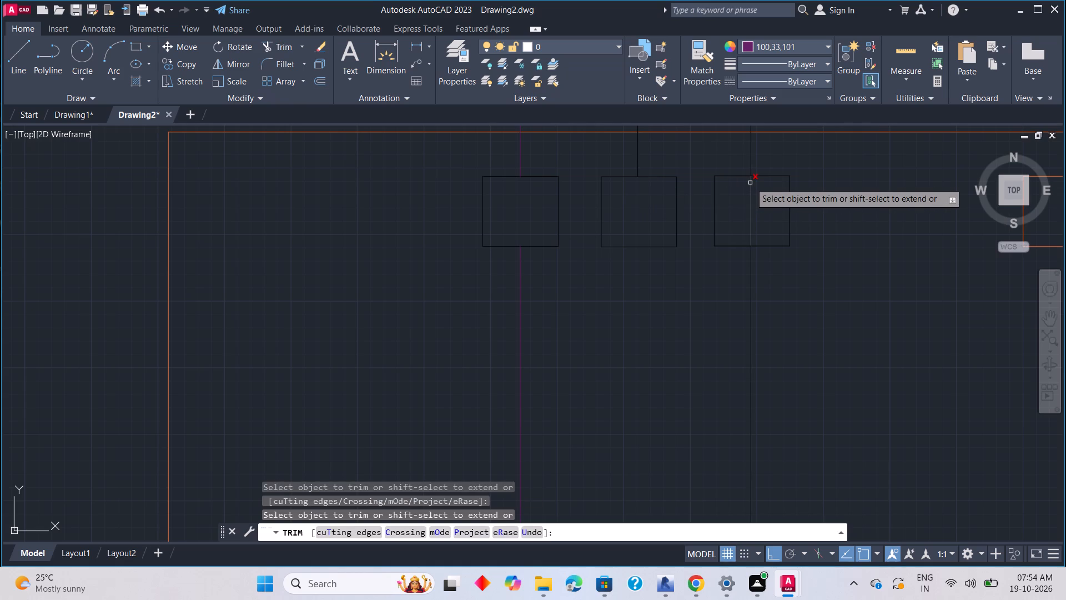
{"action": "left_click", "coordinate": [750, 183]}
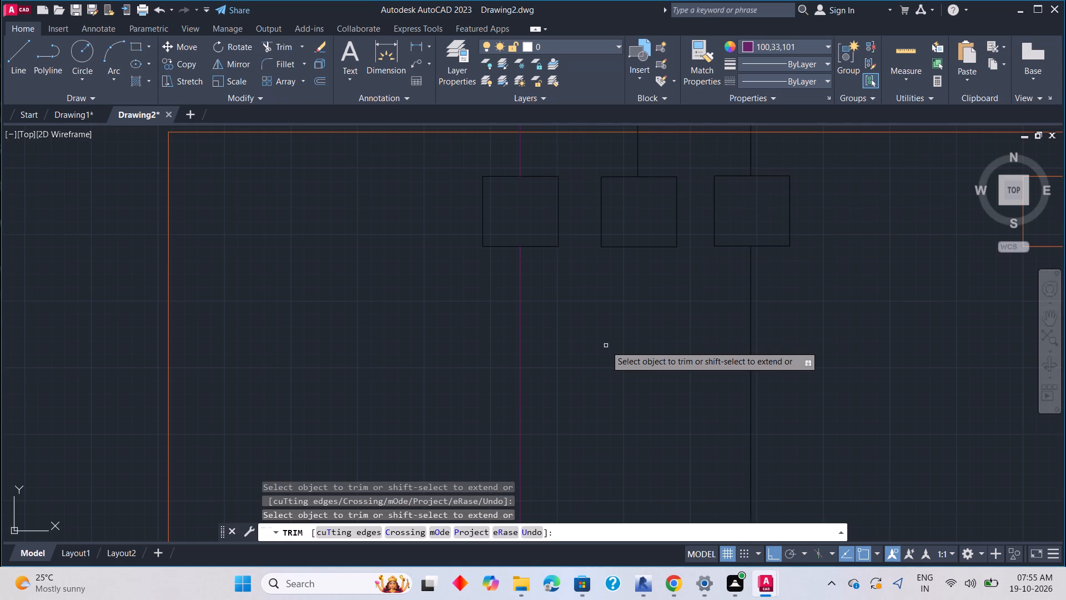
{"action": "key", "text": "Escape"}
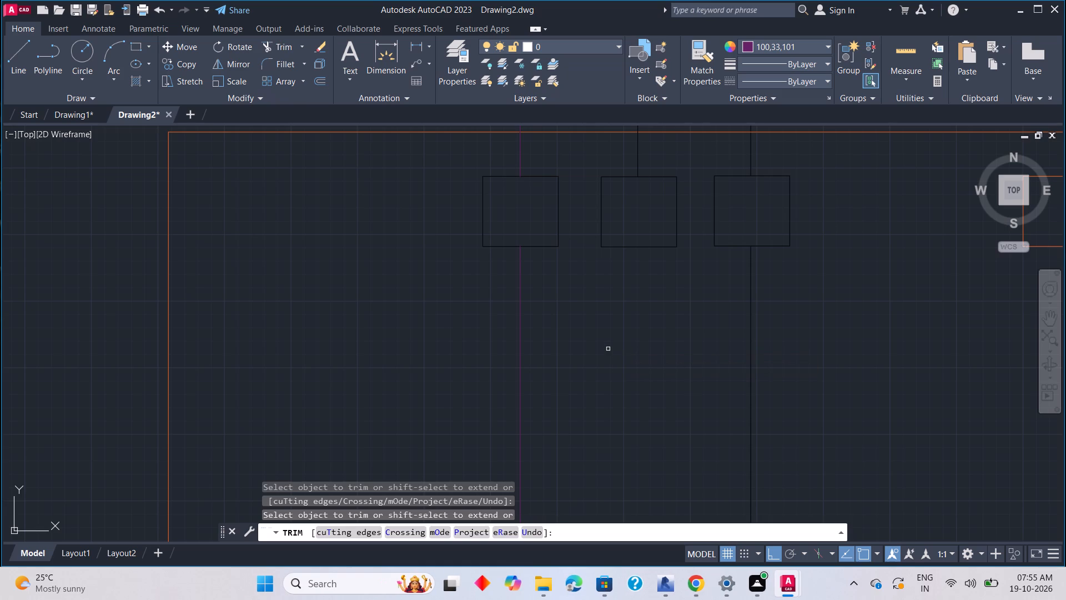
Copy the leftmost black terminal square straight down along the purple wire by about 7.04.
{"action": "left_click", "coordinate": [559, 213]}
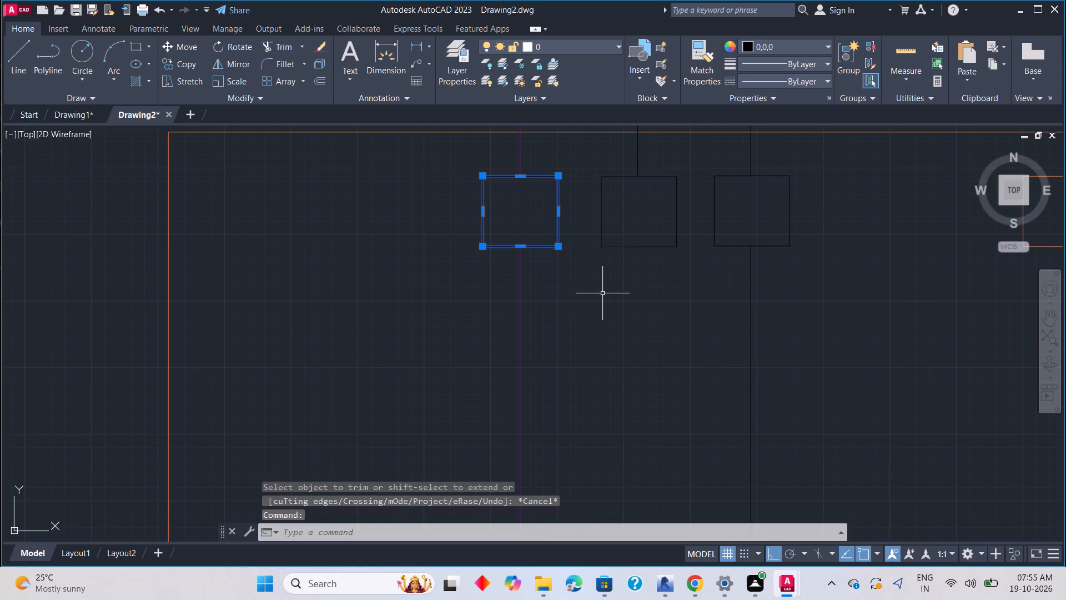
{"action": "right_click", "coordinate": [602, 293]}
{"action": "left_click", "coordinate": [638, 324]}
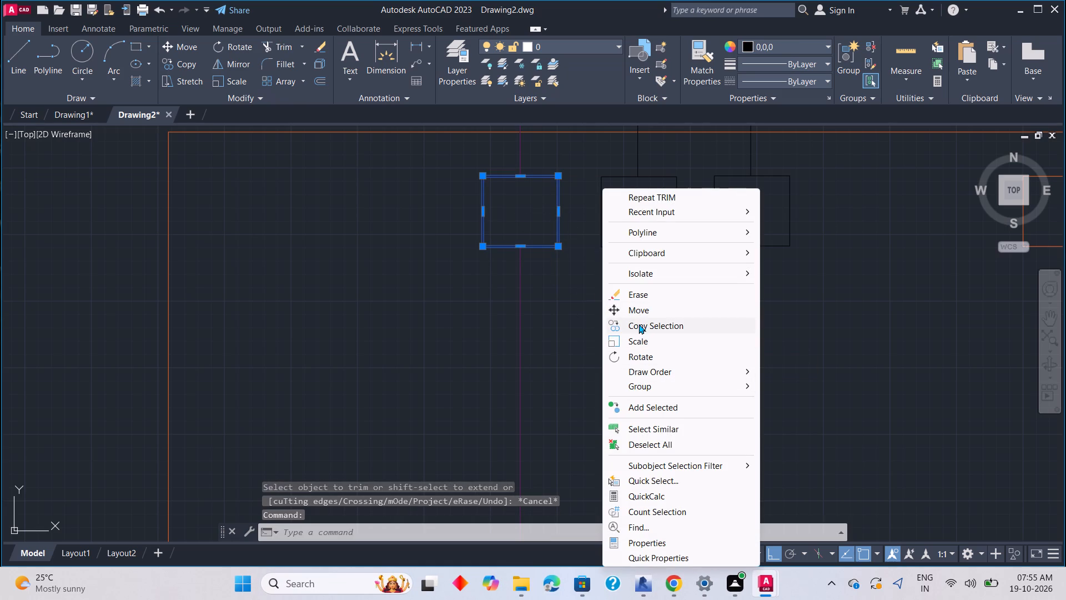
{"action": "left_click", "coordinate": [521, 177]}
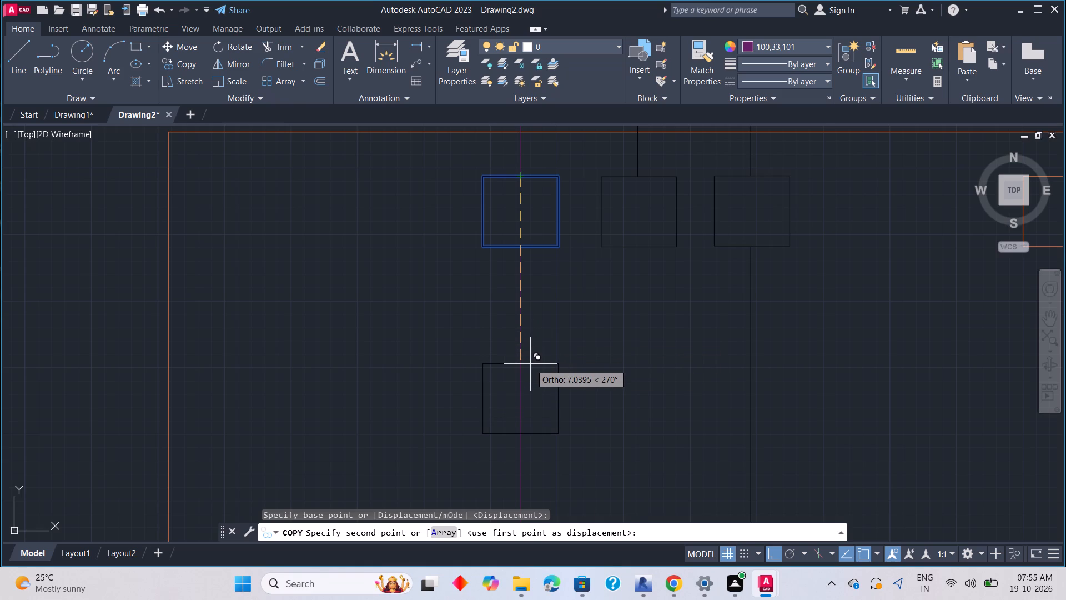
{"action": "left_click", "coordinate": [530, 364]}
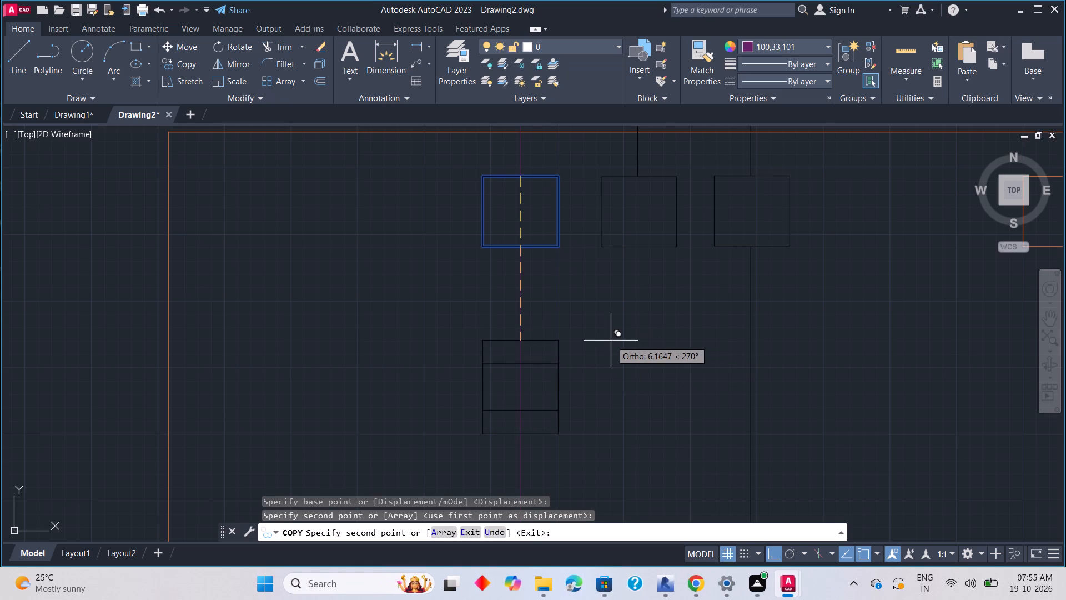
{"action": "key", "text": "Escape"}
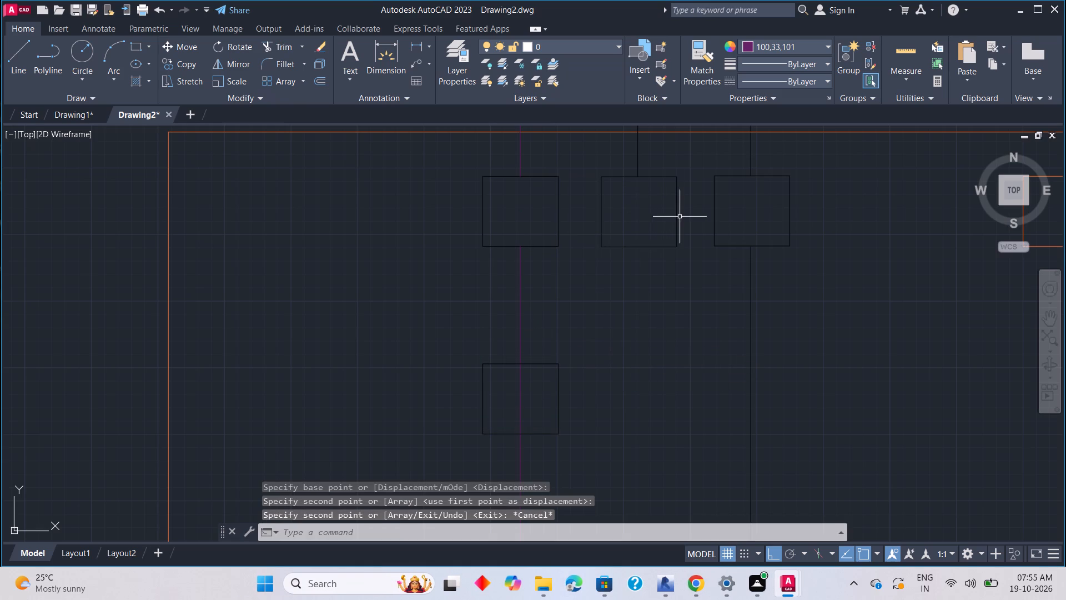
Copy the middle and right black terminal squares straight down, aligning their top edges with the first lower copy.
{"action": "left_click", "coordinate": [678, 218]}
{"action": "right_click", "coordinate": [709, 253]}
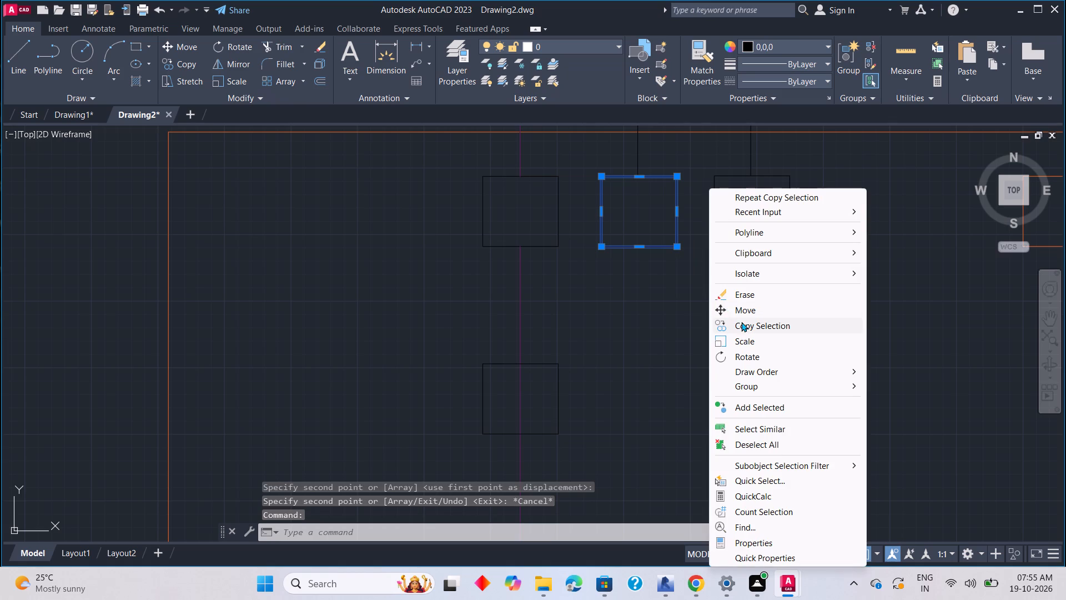
{"action": "left_click", "coordinate": [741, 322]}
{"action": "left_click", "coordinate": [636, 174]}
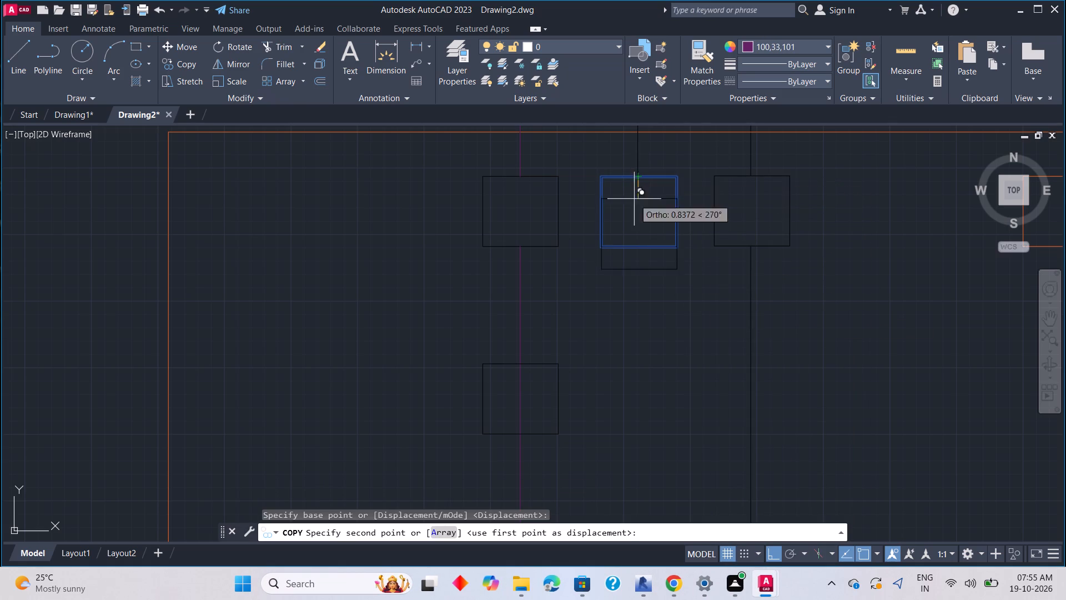
{"action": "left_click", "coordinate": [584, 367]}
{"action": "key", "text": "Escape"}
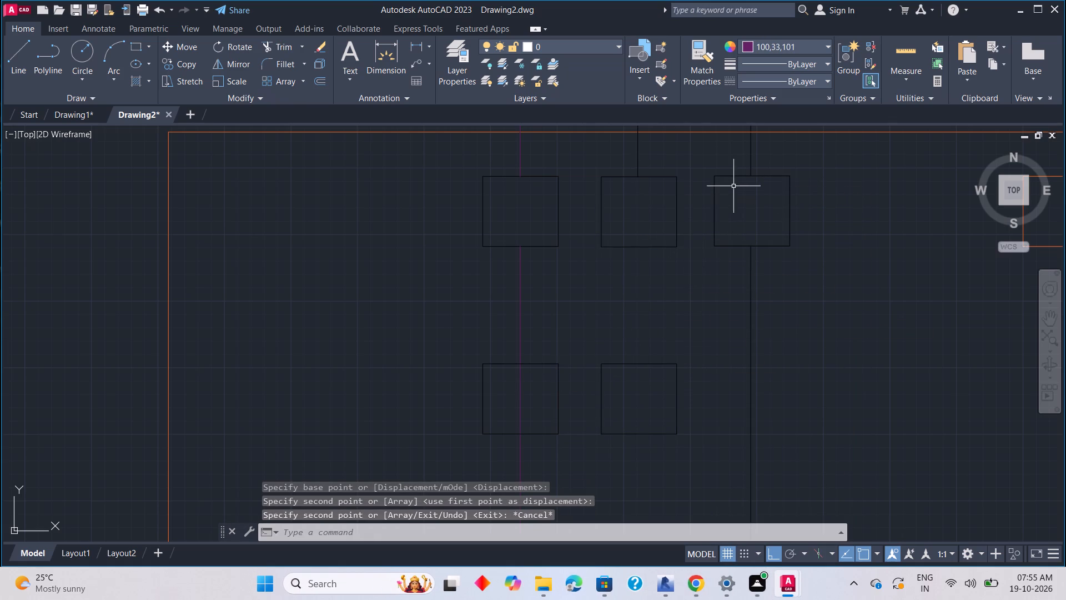
{"action": "left_click", "coordinate": [717, 177]}
{"action": "right_click", "coordinate": [795, 221]}
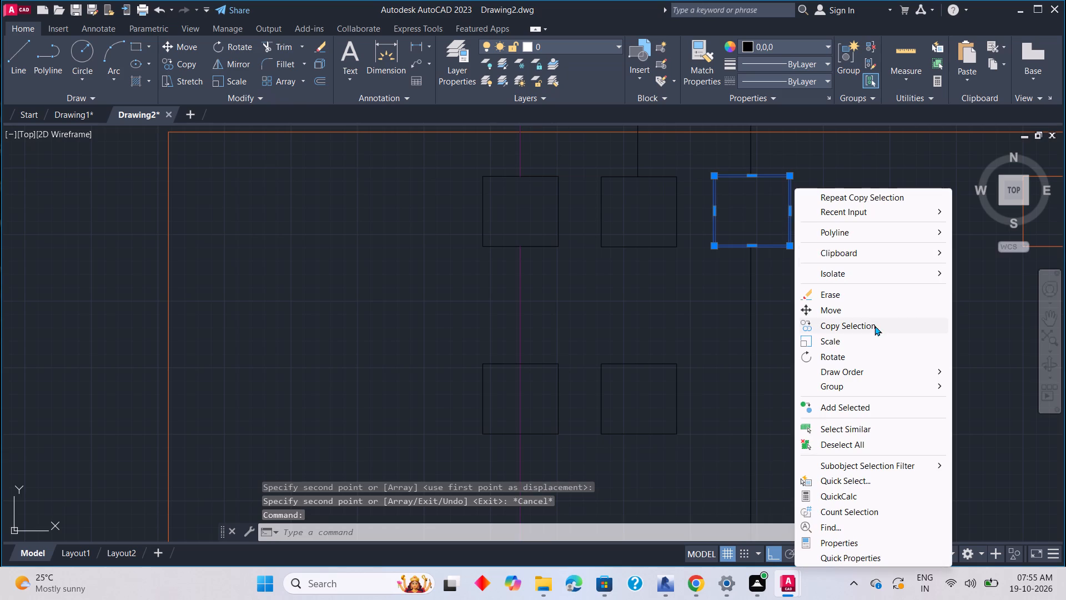
{"action": "left_click", "coordinate": [859, 326]}
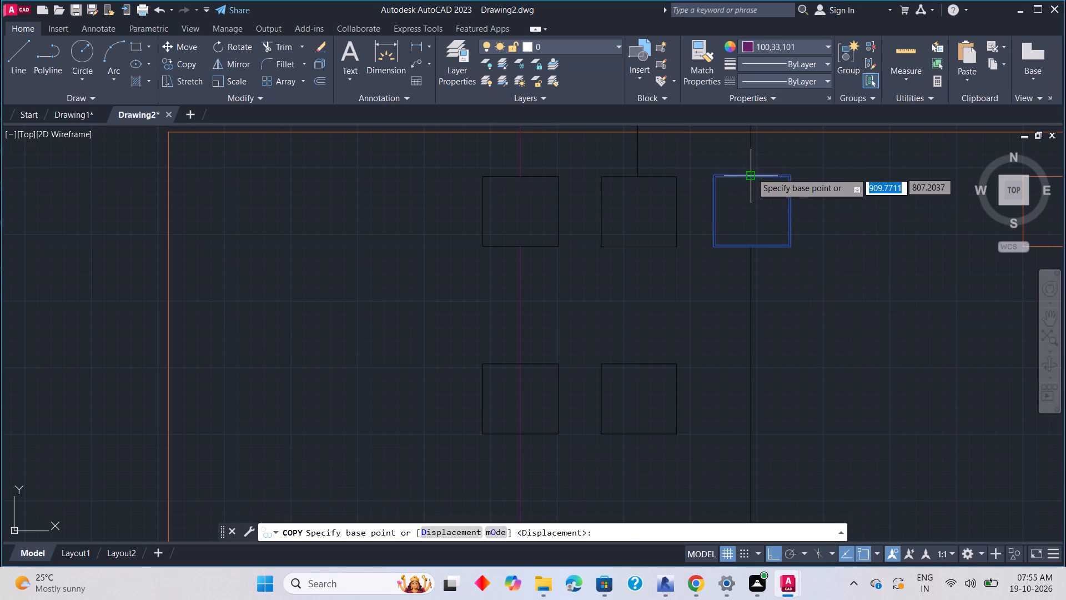
{"action": "left_click", "coordinate": [751, 172]}
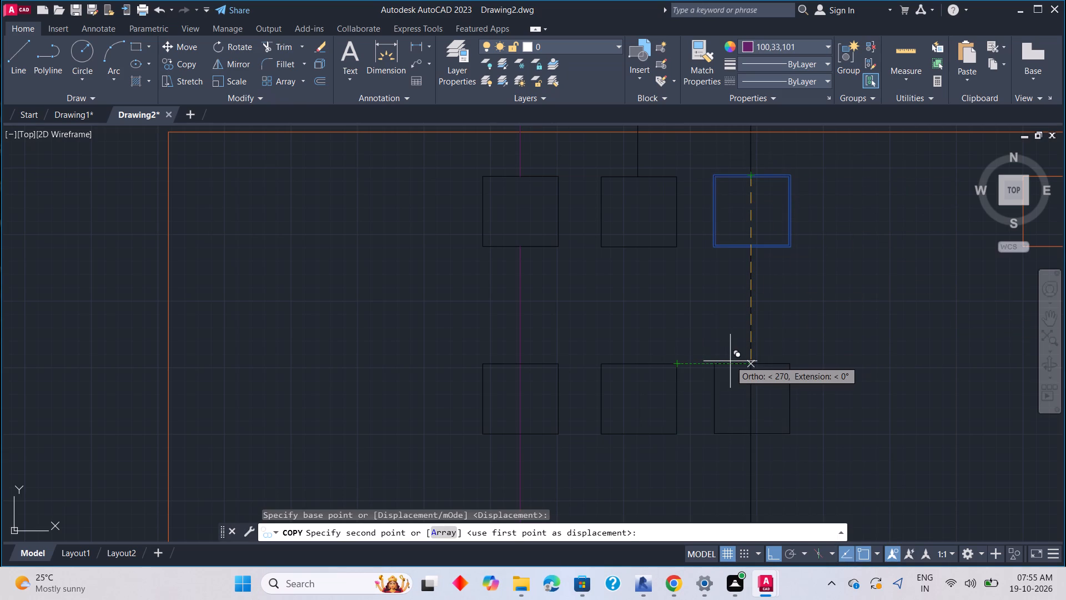
{"action": "left_click", "coordinate": [730, 361]}
{"action": "key", "text": "Escape"}
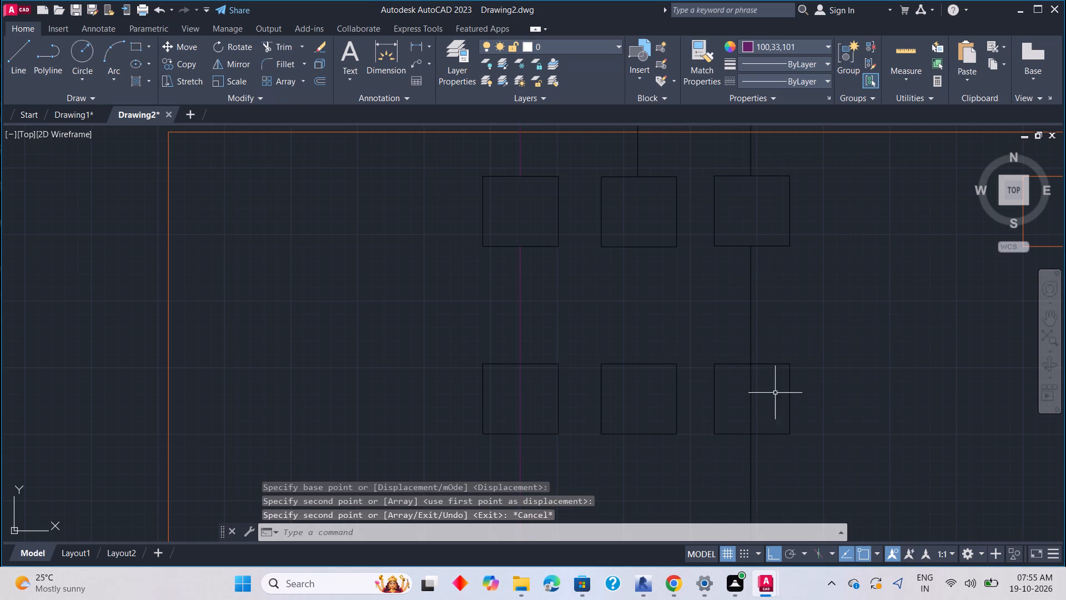
Trim away the black wire inside the lower row's rightmost terminal square and the purple wire inside its leftmost square.
{"action": "middle_click_drag", "start_coordinate": [725, 403], "coordinate": [733, 319]}
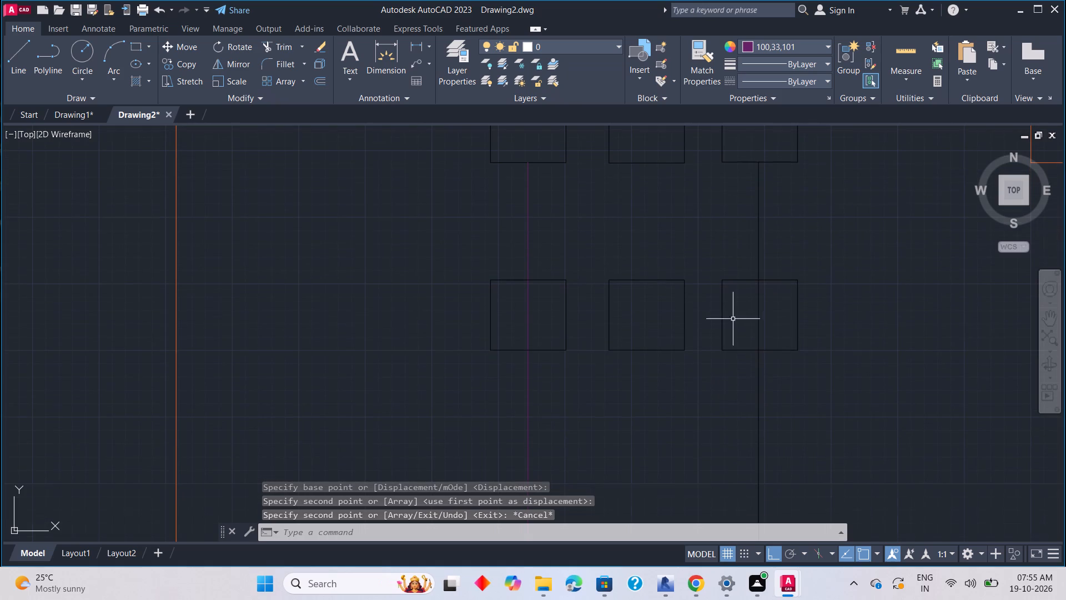
{"action": "key", "text": "r"}
{"action": "key", "text": "Escape"}
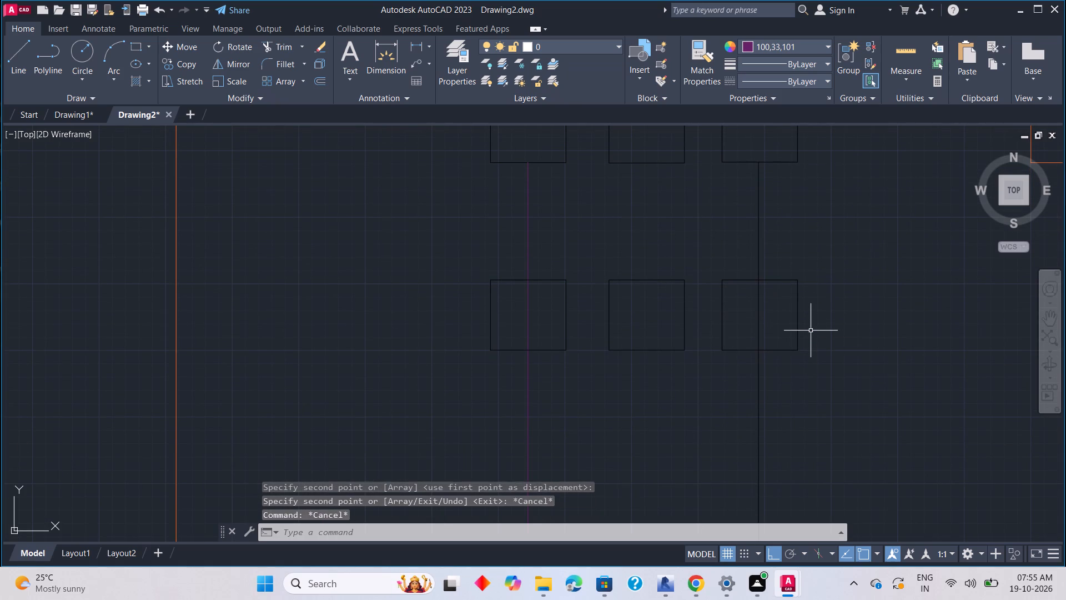
{"action": "type", "text": "tr"}
{"action": "key", "text": "space"}
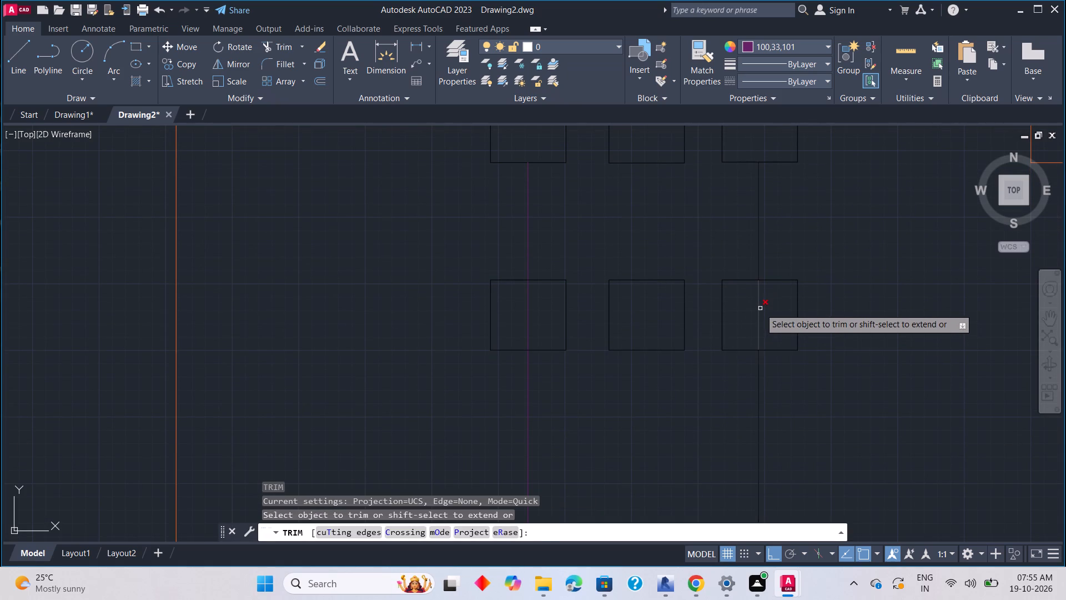
{"action": "left_click", "coordinate": [761, 307]}
{"action": "key", "text": "Escape"}
{"action": "scroll", "coordinate": [761, 307], "scroll_direction": "down", "scroll_amount": 3}
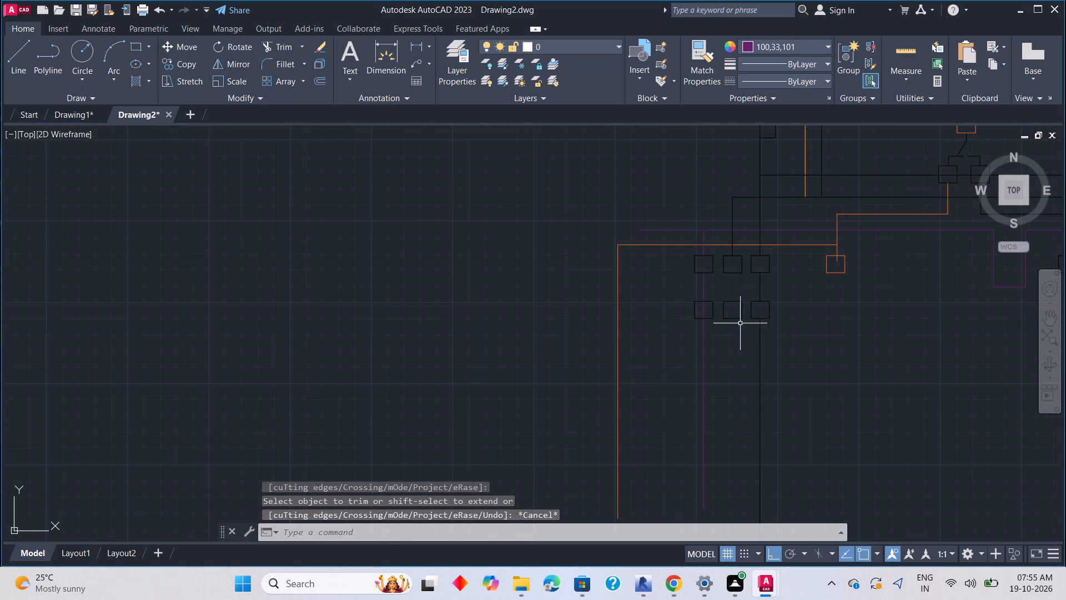
{"action": "middle_click_drag", "start_coordinate": [740, 323], "coordinate": [731, 387]}
{"action": "scroll", "coordinate": [697, 390], "scroll_direction": "up", "scroll_amount": 2}
{"action": "key", "text": "space"}
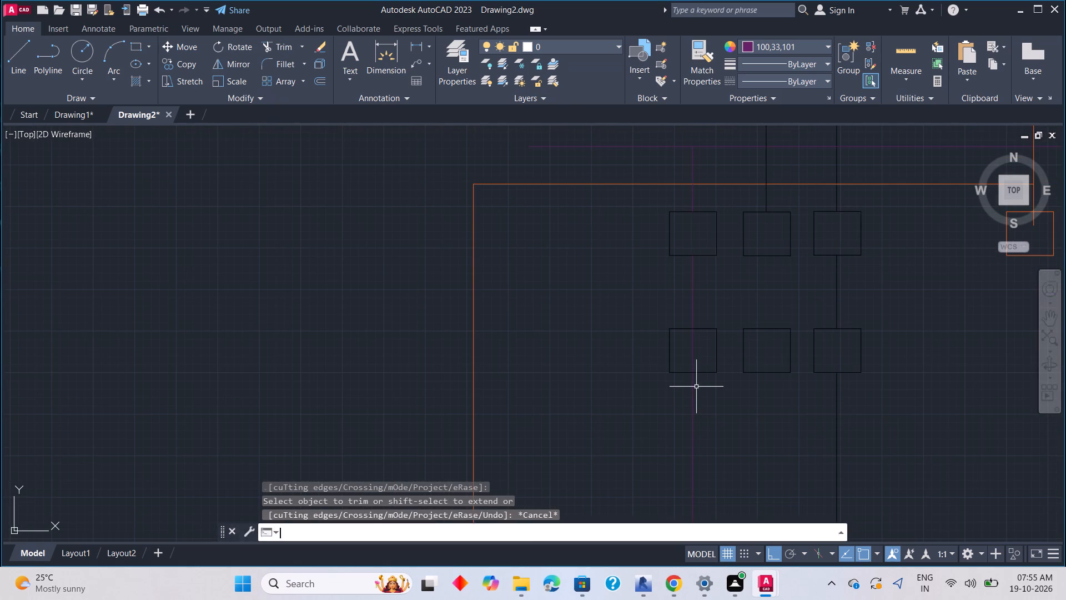
{"action": "scroll", "coordinate": [685, 359], "scroll_direction": "up", "scroll_amount": 2}
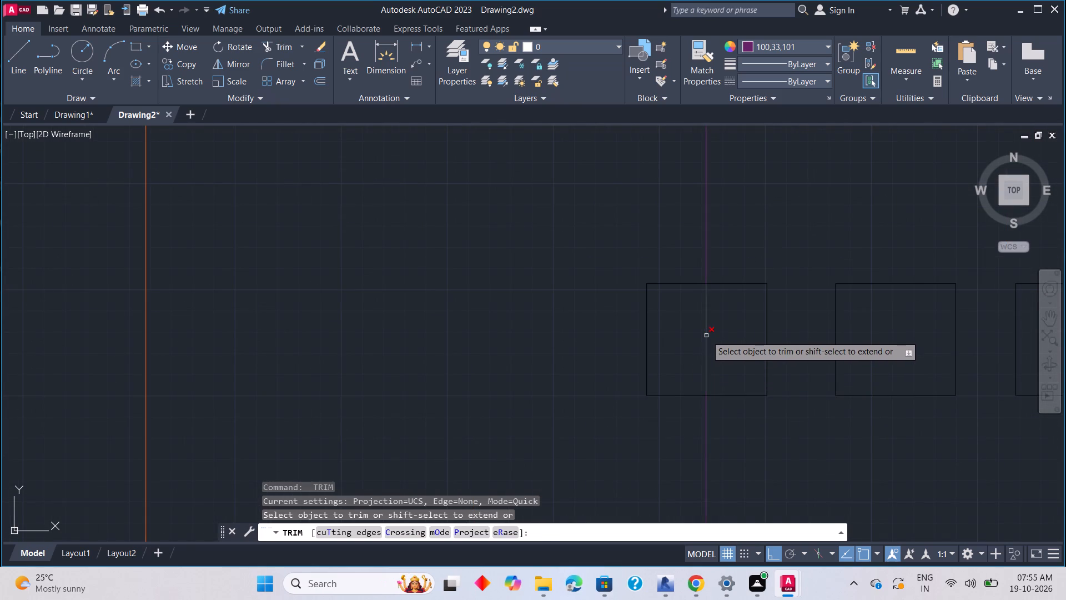
{"action": "left_click", "coordinate": [706, 336]}
{"action": "key", "text": "Escape"}
{"action": "scroll", "coordinate": [708, 336], "scroll_direction": "down", "scroll_amount": 3}
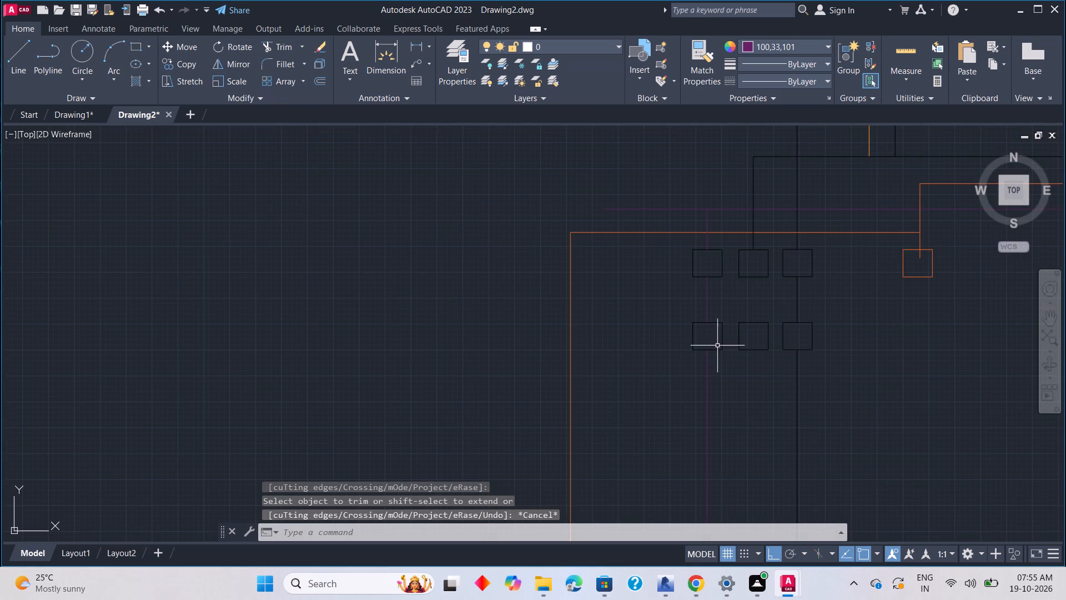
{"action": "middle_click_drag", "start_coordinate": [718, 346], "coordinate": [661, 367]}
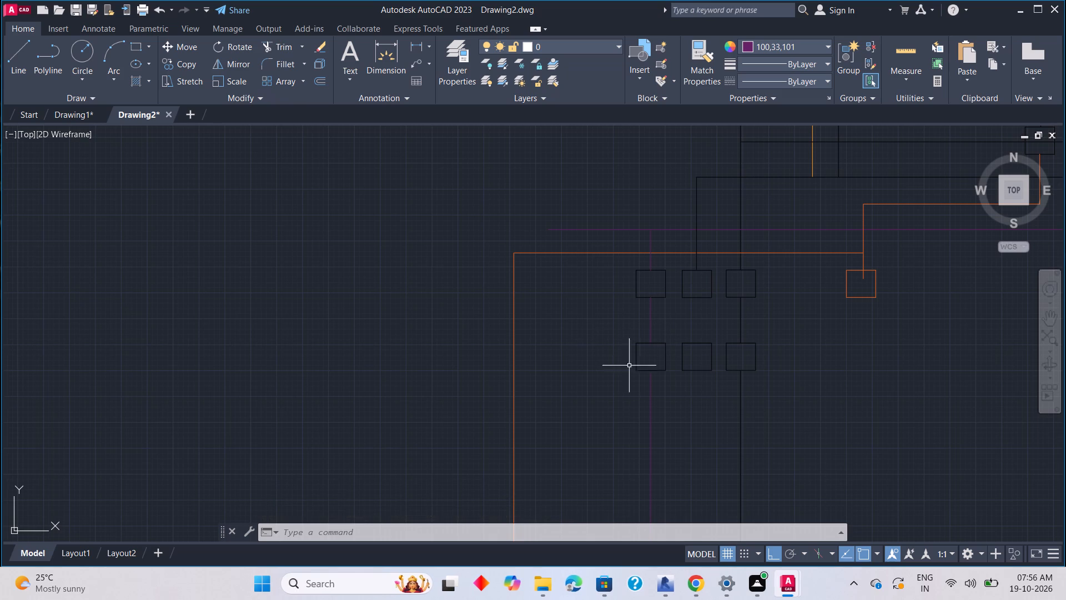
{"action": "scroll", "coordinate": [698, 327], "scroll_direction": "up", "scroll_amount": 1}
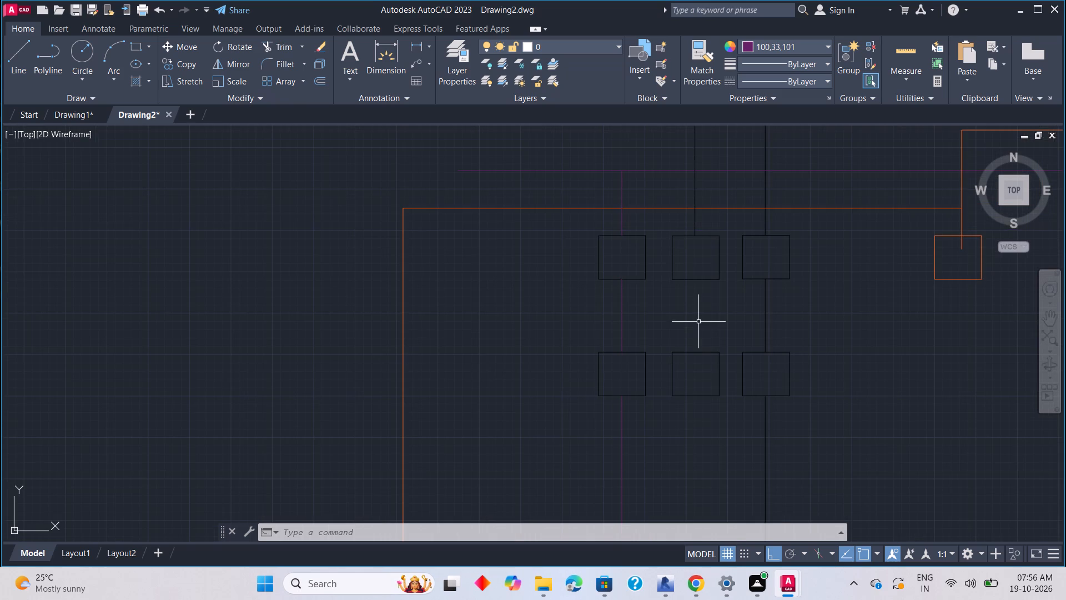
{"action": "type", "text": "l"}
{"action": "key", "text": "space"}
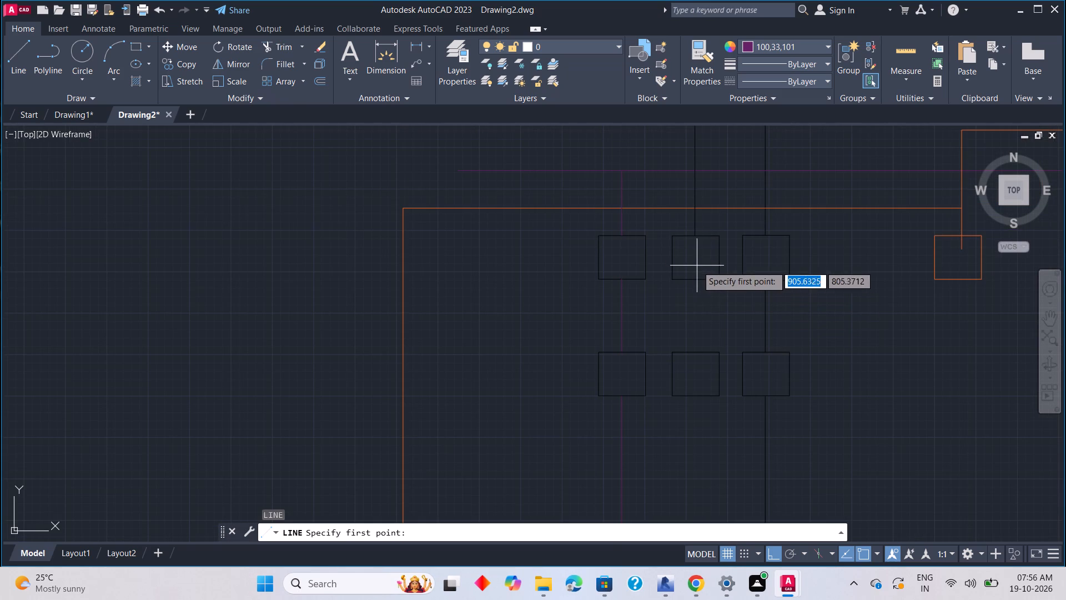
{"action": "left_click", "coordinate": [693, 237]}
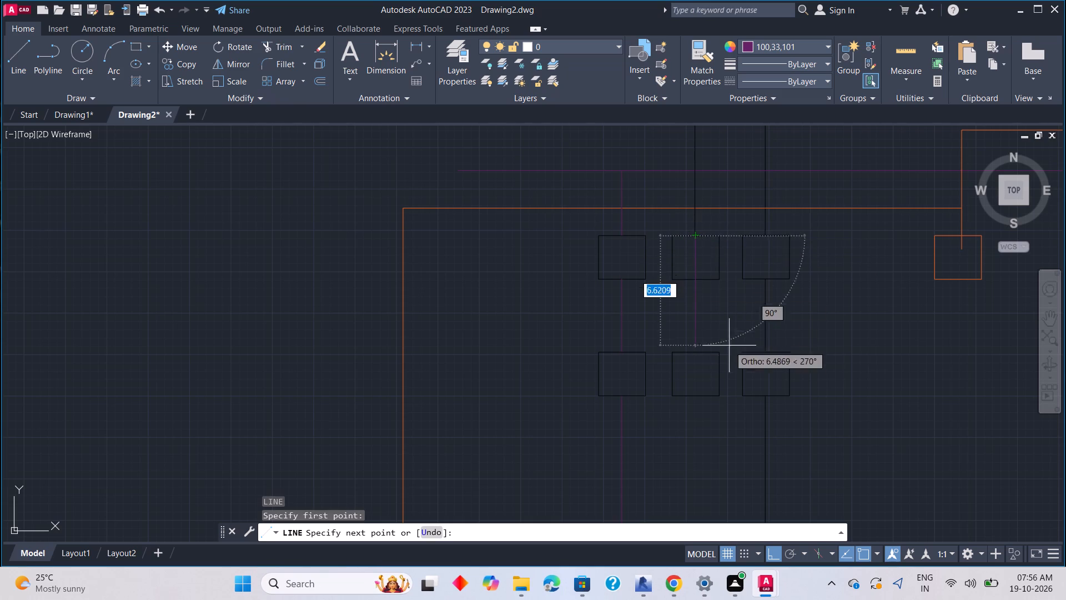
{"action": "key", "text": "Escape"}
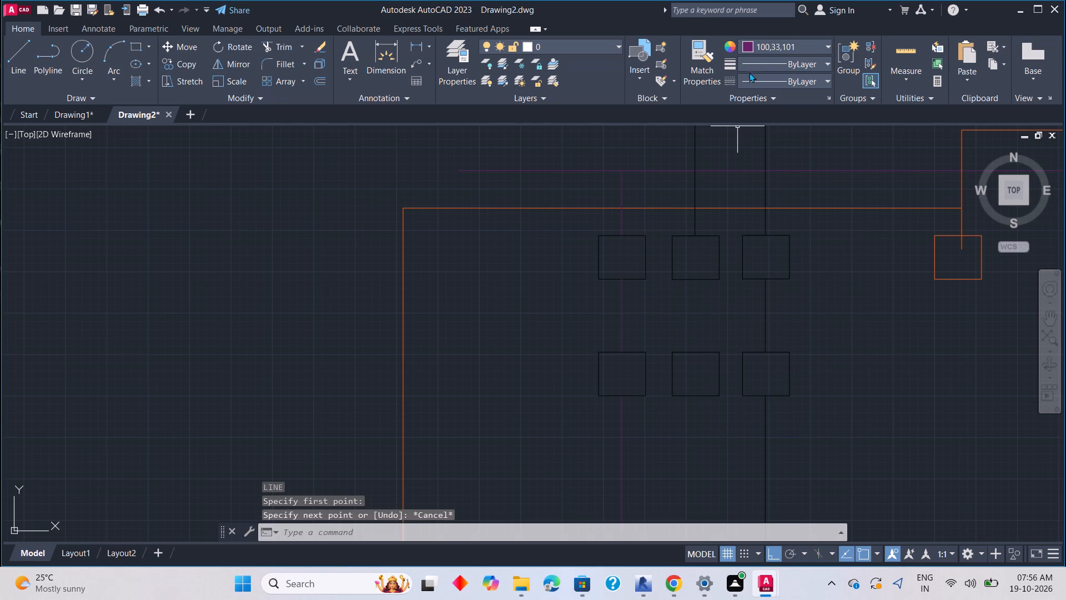
Draw a vertical black (0,0,0) line from the upper middle square's top edge down through both middle squares, nearly level with the purple wire's lower end.
{"action": "left_click", "coordinate": [770, 44]}
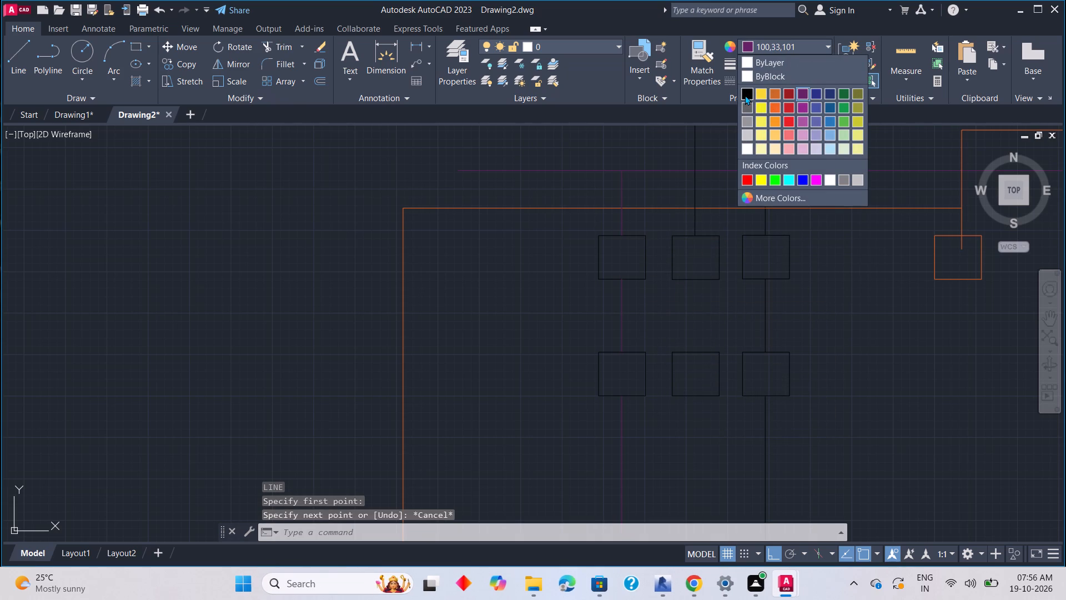
{"action": "left_click", "coordinate": [745, 95]}
{"action": "type", "text": "l"}
{"action": "key", "text": "space"}
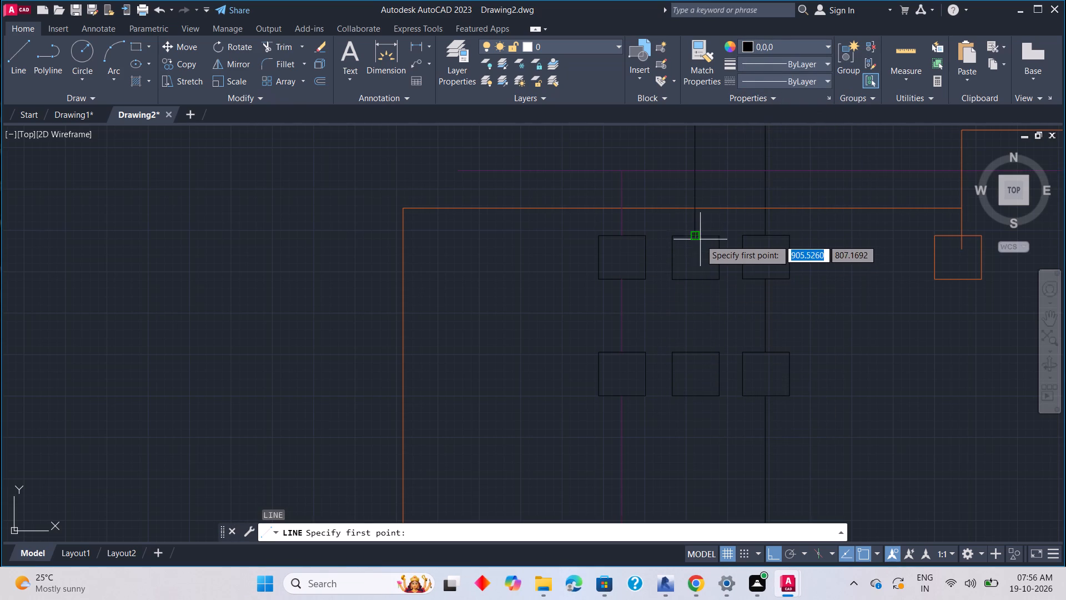
{"action": "left_click", "coordinate": [698, 238]}
{"action": "middle_click_drag", "start_coordinate": [714, 431], "coordinate": [727, 374]}
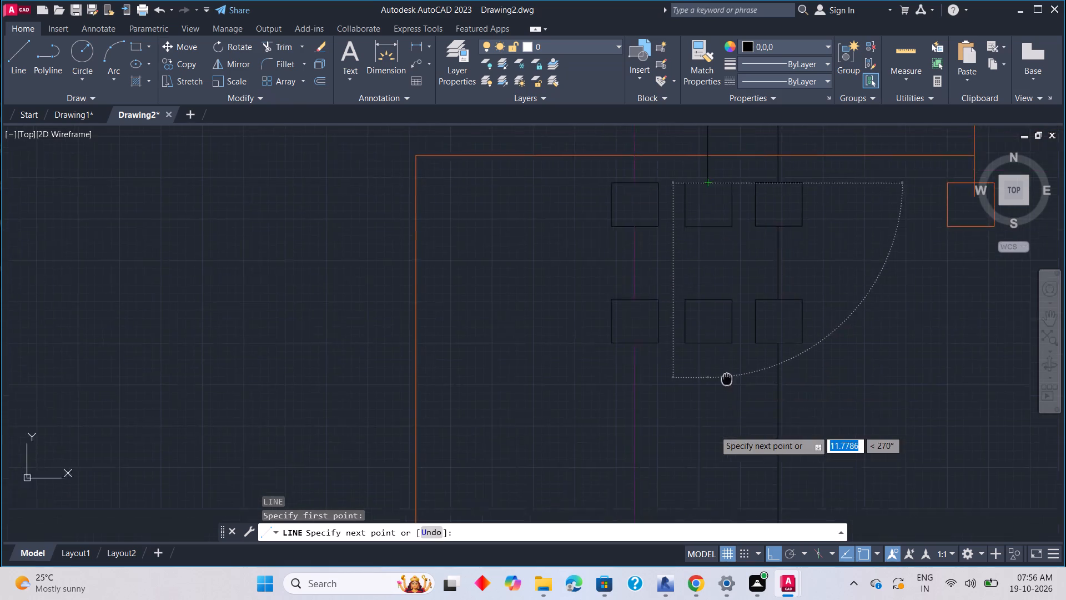
{"action": "middle_click_drag", "start_coordinate": [727, 374], "coordinate": [733, 313]}
{"action": "scroll", "coordinate": [726, 478], "scroll_direction": "down", "scroll_amount": 3}
{"action": "middle_click_drag", "start_coordinate": [725, 467], "coordinate": [745, 311]}
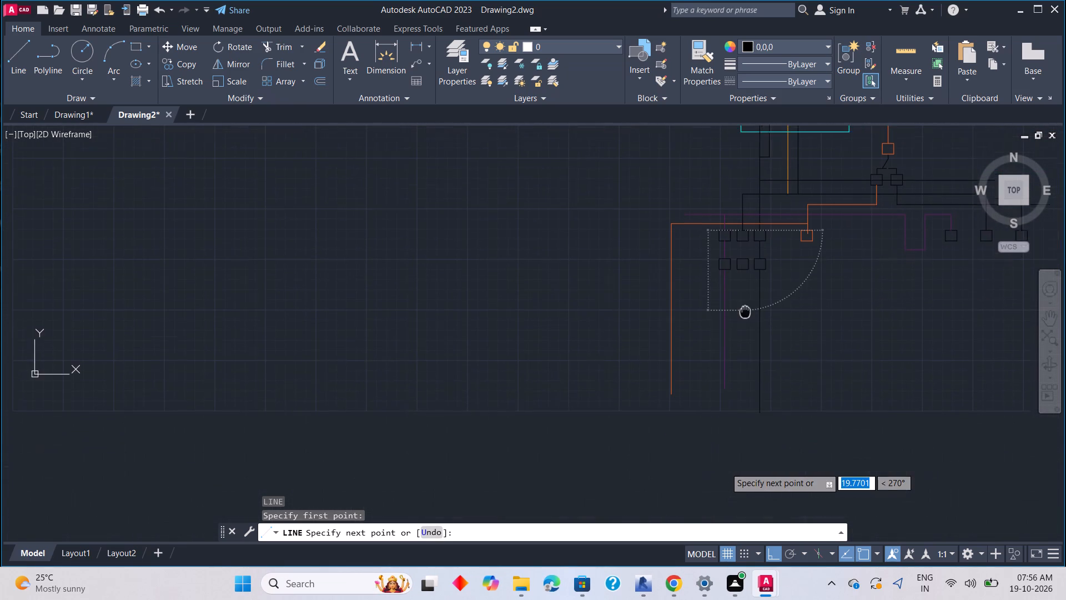
{"action": "middle_click_drag", "start_coordinate": [745, 311], "coordinate": [745, 303]}
{"action": "left_click", "coordinate": [741, 379]}
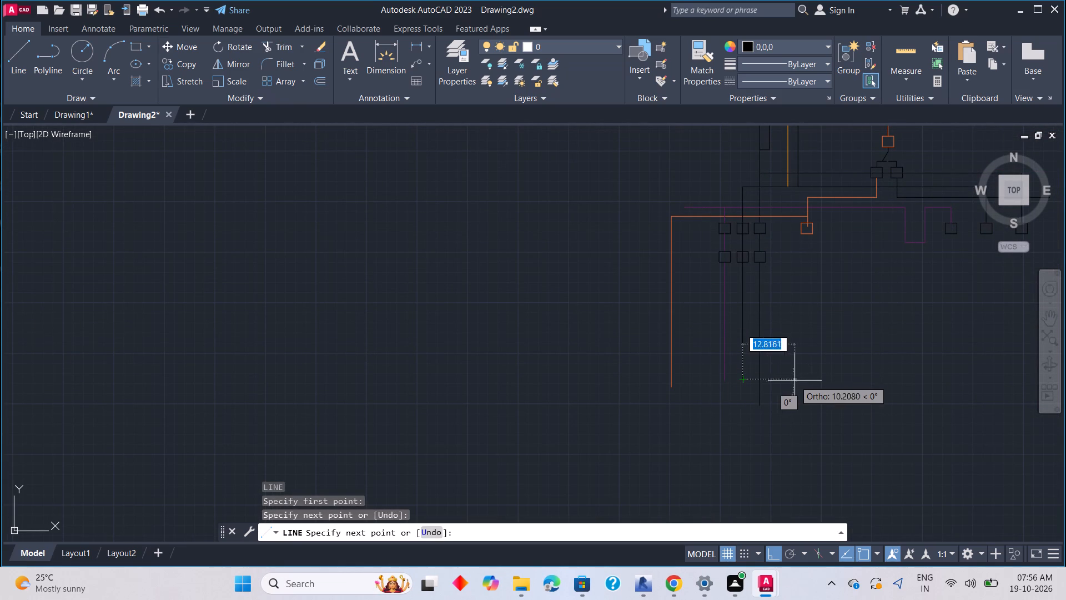
{"action": "key", "text": "Escape"}
{"action": "key", "text": "grave"}
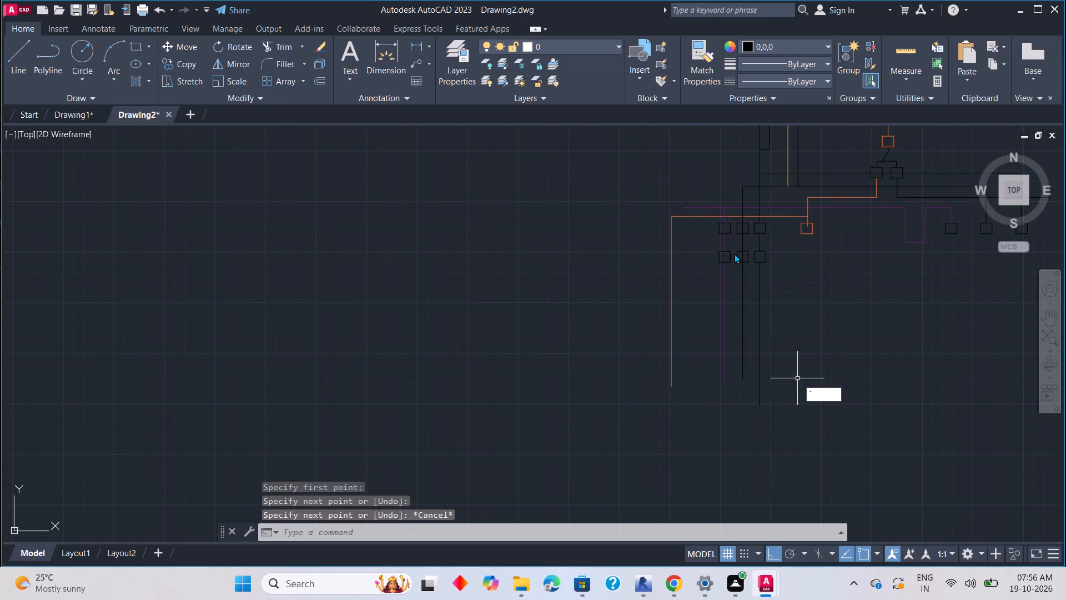
Trim away the black wire segments inside the lower and upper middle terminal squares.
{"action": "scroll", "coordinate": [734, 253], "scroll_direction": "up", "scroll_amount": 1}
{"action": "middle_click_drag", "start_coordinate": [737, 314], "coordinate": [756, 404]}
{"action": "scroll", "coordinate": [765, 371], "scroll_direction": "up", "scroll_amount": 3}
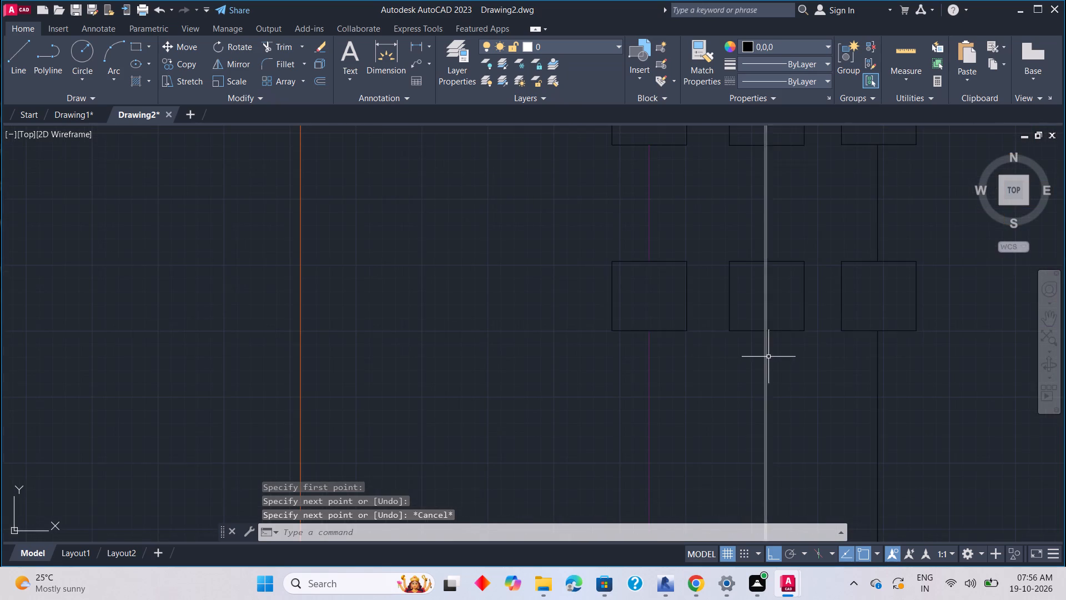
{"action": "middle_click_drag", "start_coordinate": [768, 354], "coordinate": [770, 388]}
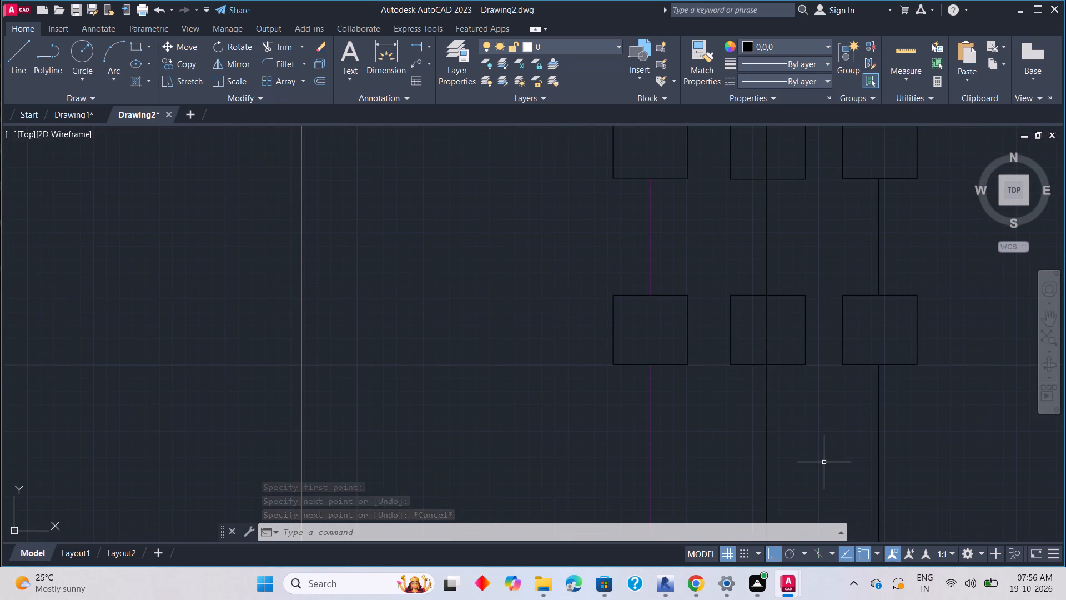
{"action": "scroll", "coordinate": [824, 462], "scroll_direction": "down", "scroll_amount": 3}
{"action": "middle_click_drag", "start_coordinate": [824, 456], "coordinate": [727, 449]}
{"action": "scroll", "coordinate": [730, 443], "scroll_direction": "up", "scroll_amount": 2}
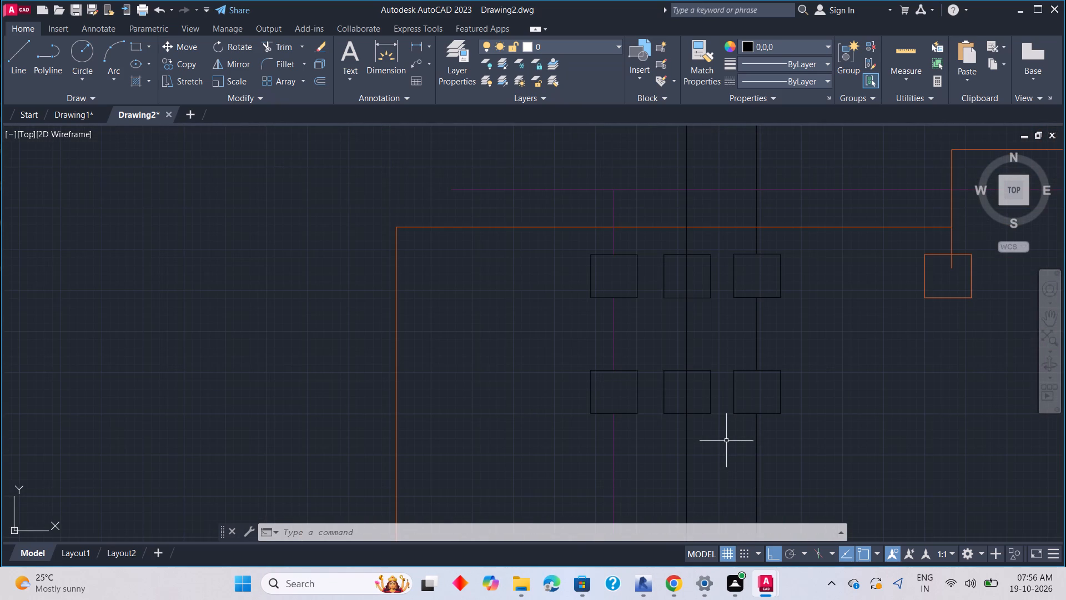
{"action": "type", "text": "tr"}
{"action": "key", "text": "space"}
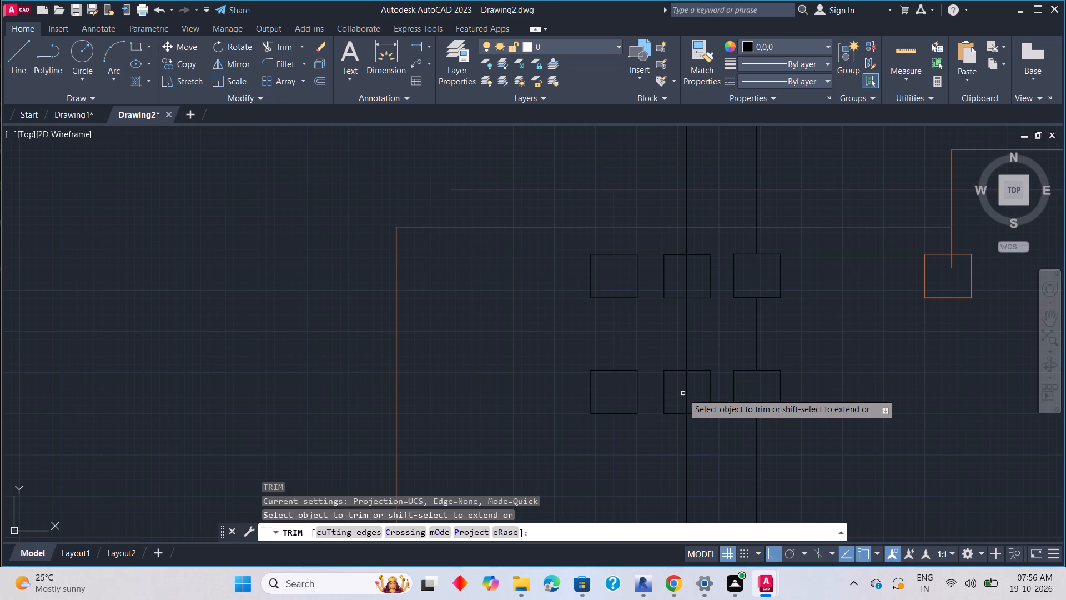
{"action": "left_click", "coordinate": [687, 391]}
{"action": "left_click", "coordinate": [687, 273]}
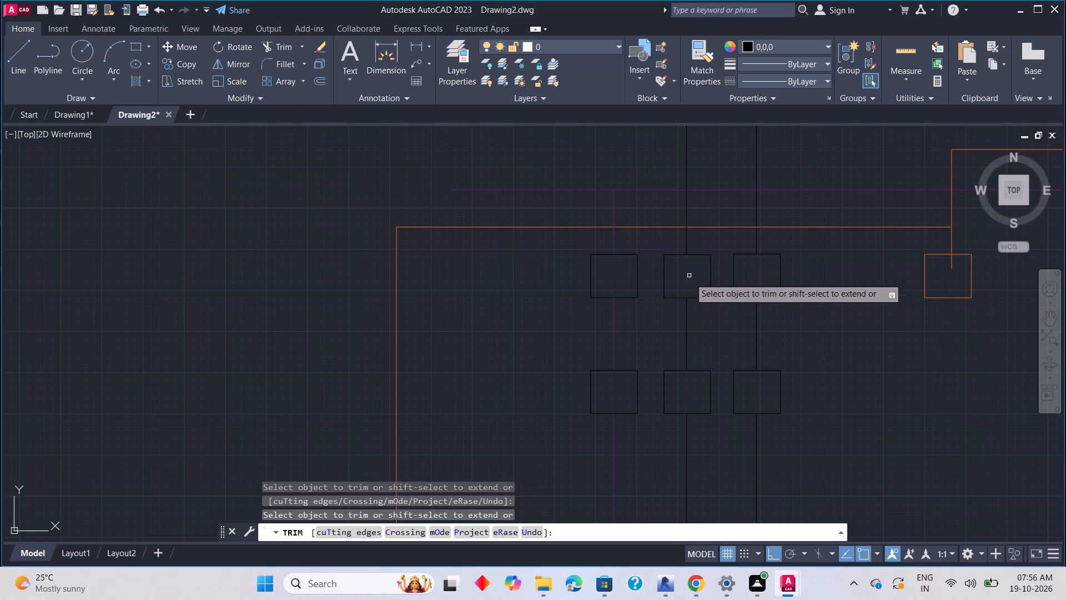
{"action": "key", "text": "Escape"}
Examine the whole wiring diagram and the wires around the two rows of black terminal squares.
{"action": "scroll", "coordinate": [648, 332], "scroll_direction": "down", "scroll_amount": 2}
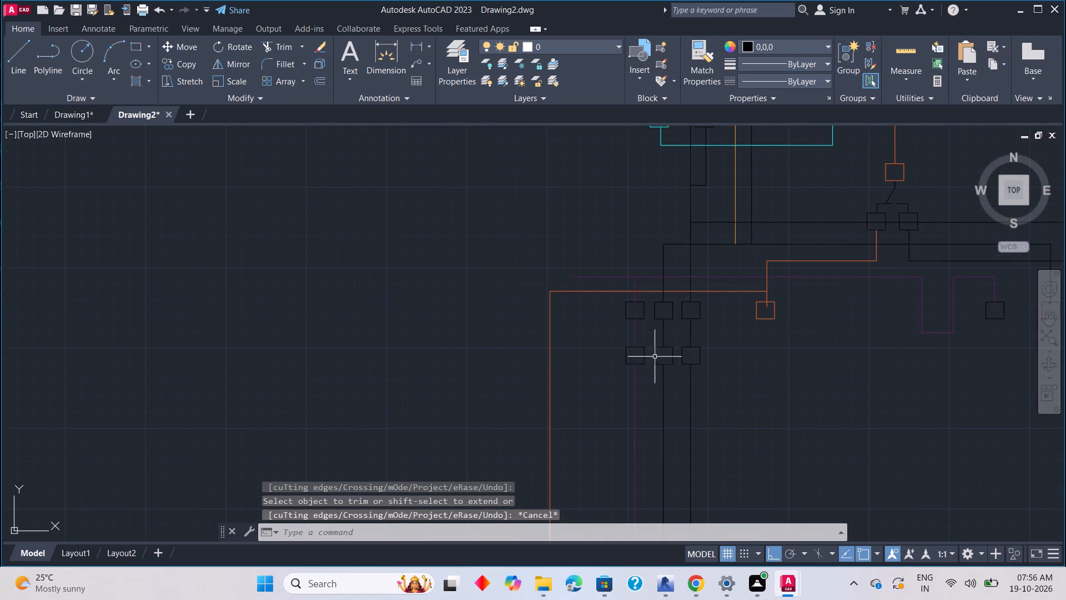
{"action": "middle_click_drag", "start_coordinate": [708, 432], "coordinate": [748, 320]}
{"action": "scroll", "coordinate": [746, 334], "scroll_direction": "down", "scroll_amount": 1}
{"action": "middle_click_drag", "start_coordinate": [752, 331], "coordinate": [718, 347]}
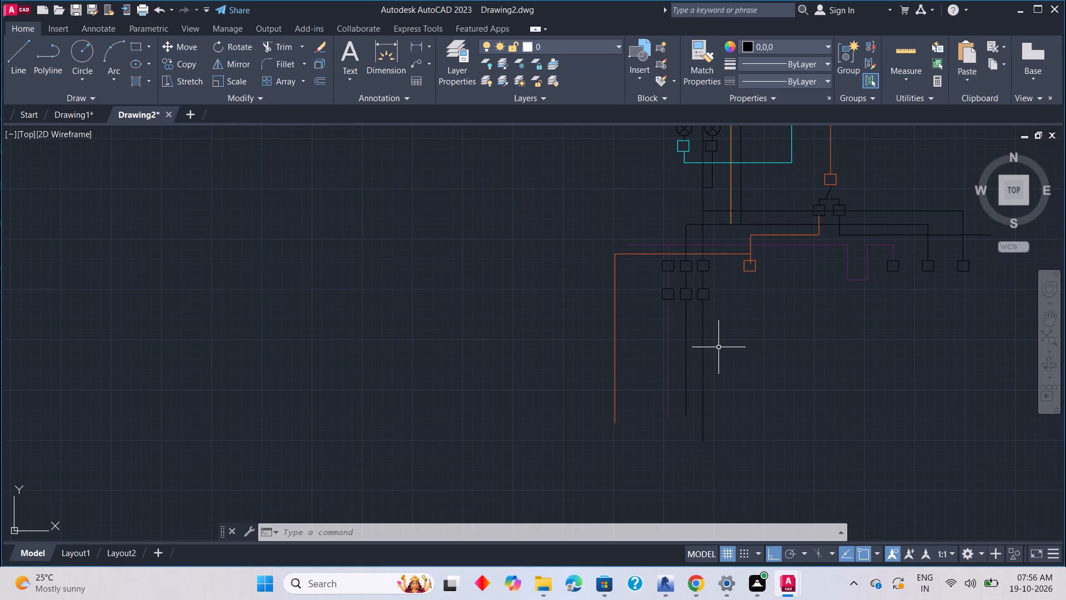
{"action": "scroll", "coordinate": [727, 331], "scroll_direction": "down", "scroll_amount": 2}
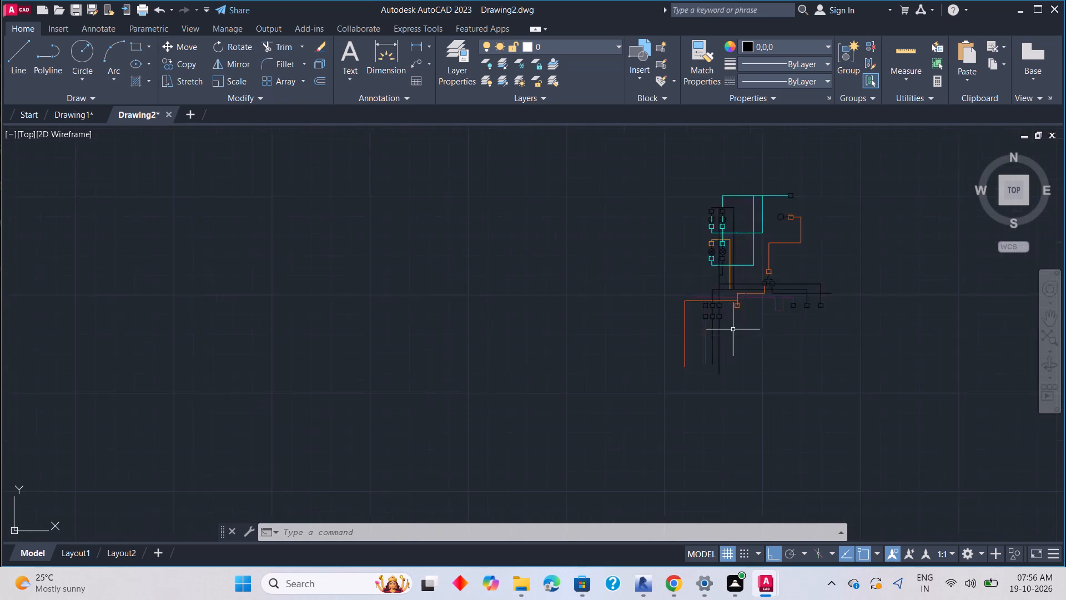
{"action": "scroll", "coordinate": [734, 329], "scroll_direction": "down", "scroll_amount": 1}
{"action": "scroll", "coordinate": [745, 327], "scroll_direction": "up", "scroll_amount": 2}
{"action": "middle_click_drag", "start_coordinate": [753, 304], "coordinate": [756, 338]}
{"action": "scroll", "coordinate": [756, 339], "scroll_direction": "down", "scroll_amount": 1}
{"action": "middle_click_drag", "start_coordinate": [755, 341], "coordinate": [769, 254]}
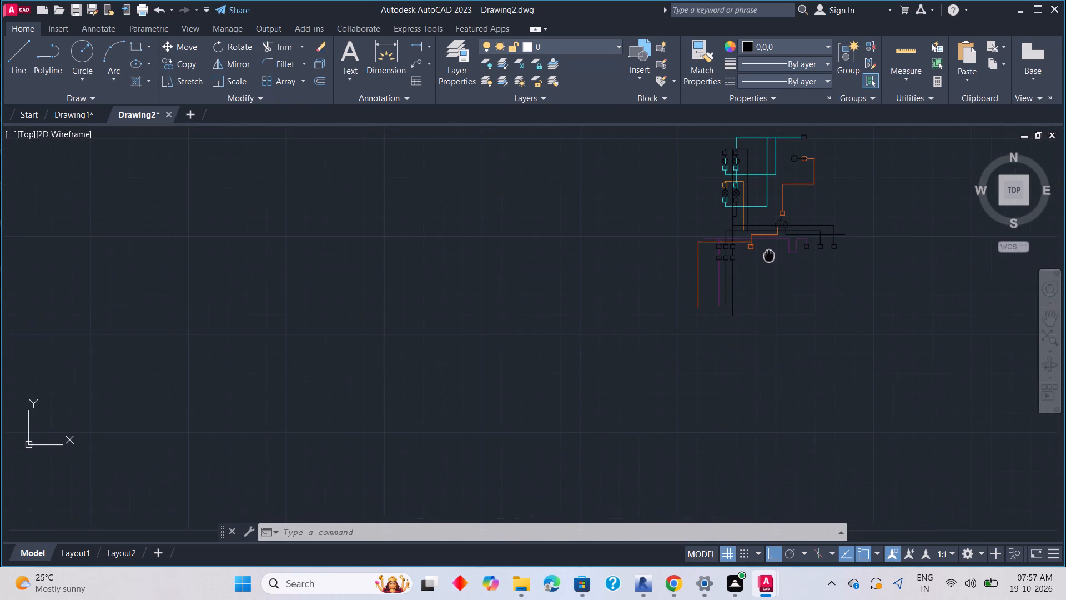
{"action": "middle_click_drag", "start_coordinate": [769, 254], "coordinate": [768, 251]}
{"action": "middle_click_drag", "start_coordinate": [768, 261], "coordinate": [767, 293]}
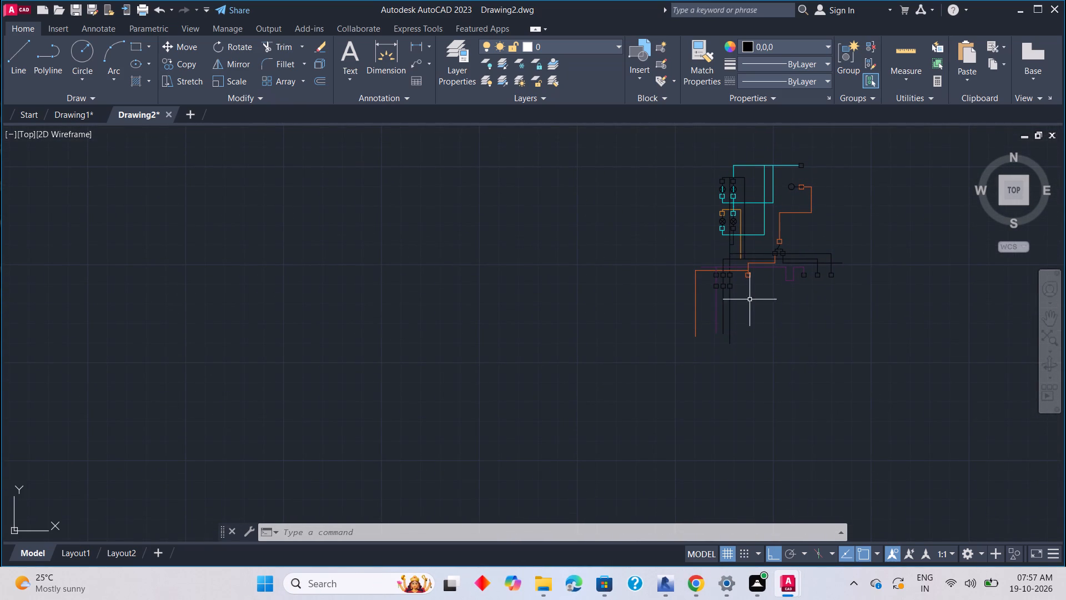
{"action": "scroll", "coordinate": [747, 295], "scroll_direction": "up", "scroll_amount": 1}
{"action": "middle_click_drag", "start_coordinate": [744, 295], "coordinate": [760, 373]}
{"action": "scroll", "coordinate": [737, 373], "scroll_direction": "up", "scroll_amount": 1}
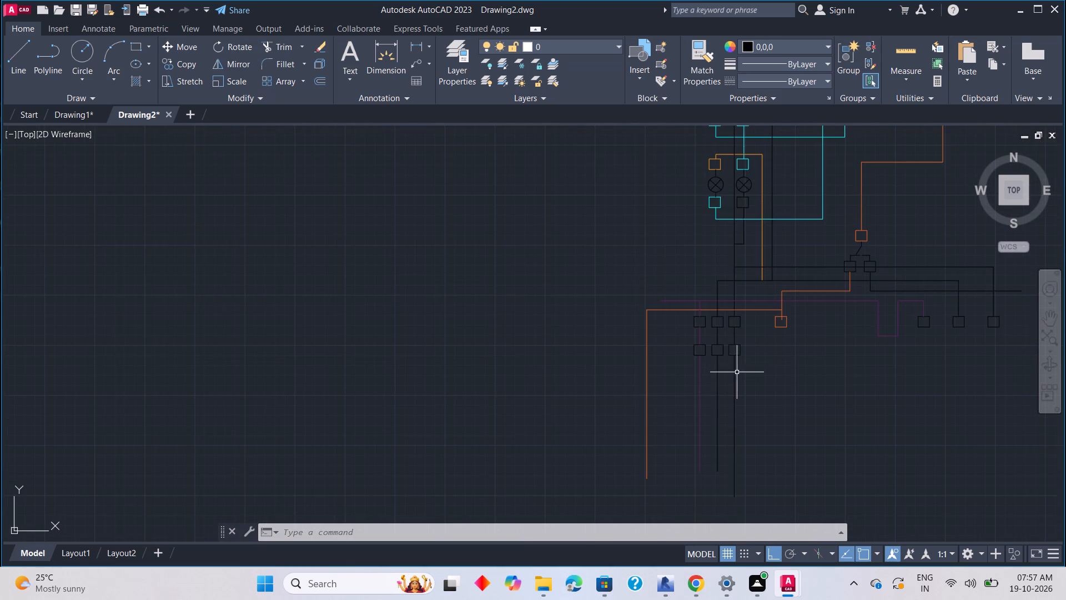
{"action": "scroll", "coordinate": [702, 352], "scroll_direction": "up", "scroll_amount": 2}
{"action": "scroll", "coordinate": [769, 396], "scroll_direction": "down", "scroll_amount": 1}
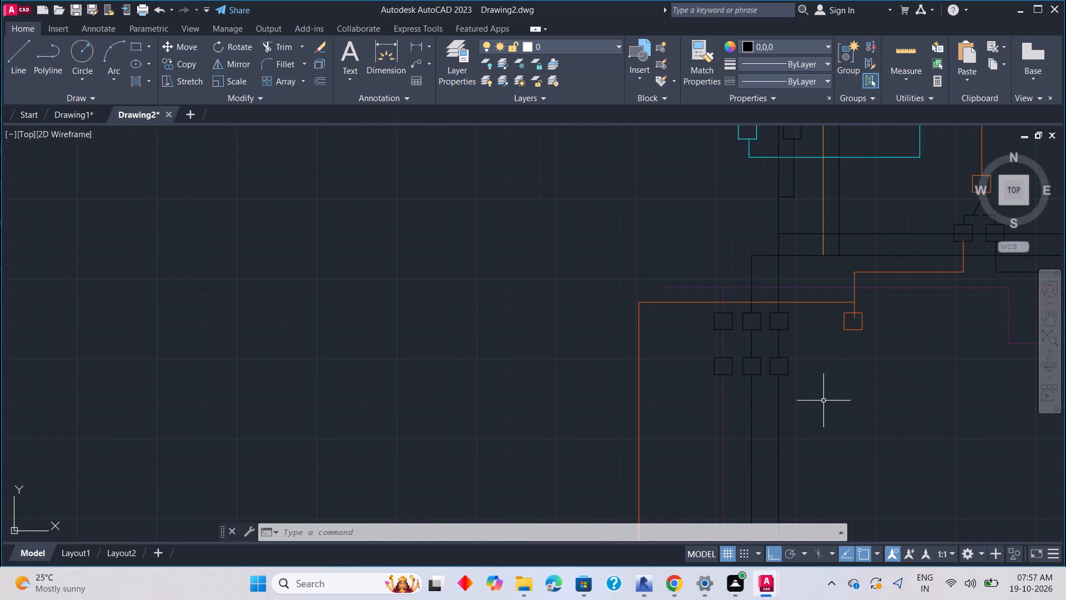
Trim away the short end of the orange wire that projects inside the orange terminal square beside the upper black row.
{"action": "middle_click_drag", "start_coordinate": [824, 400], "coordinate": [738, 398]}
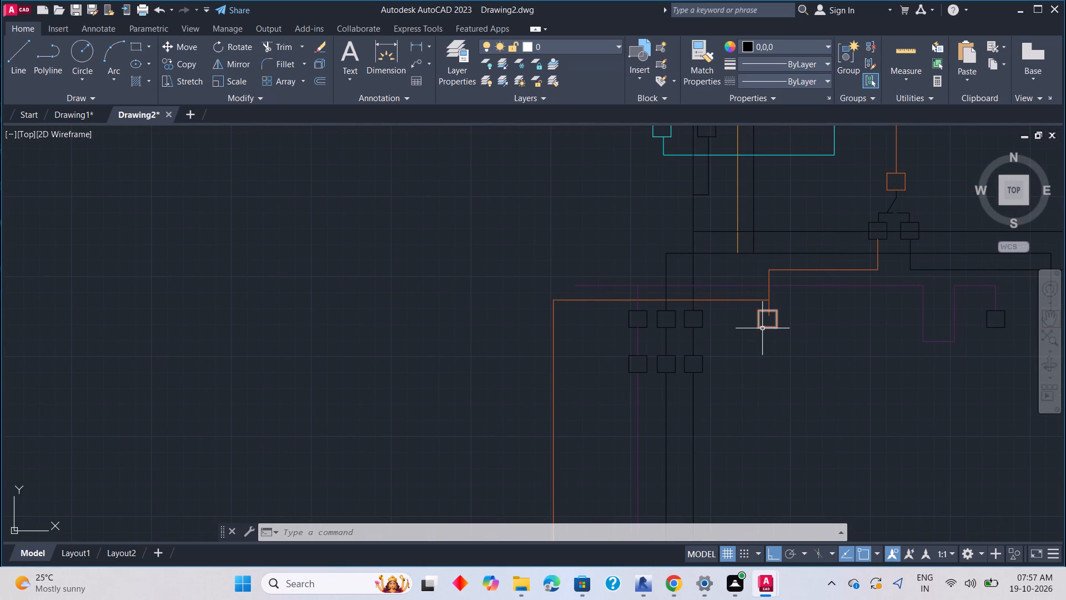
{"action": "scroll", "coordinate": [762, 328], "scroll_direction": "up", "scroll_amount": 2}
{"action": "key", "text": "t"}
{"action": "key", "text": "r"}
{"action": "key", "text": "space"}
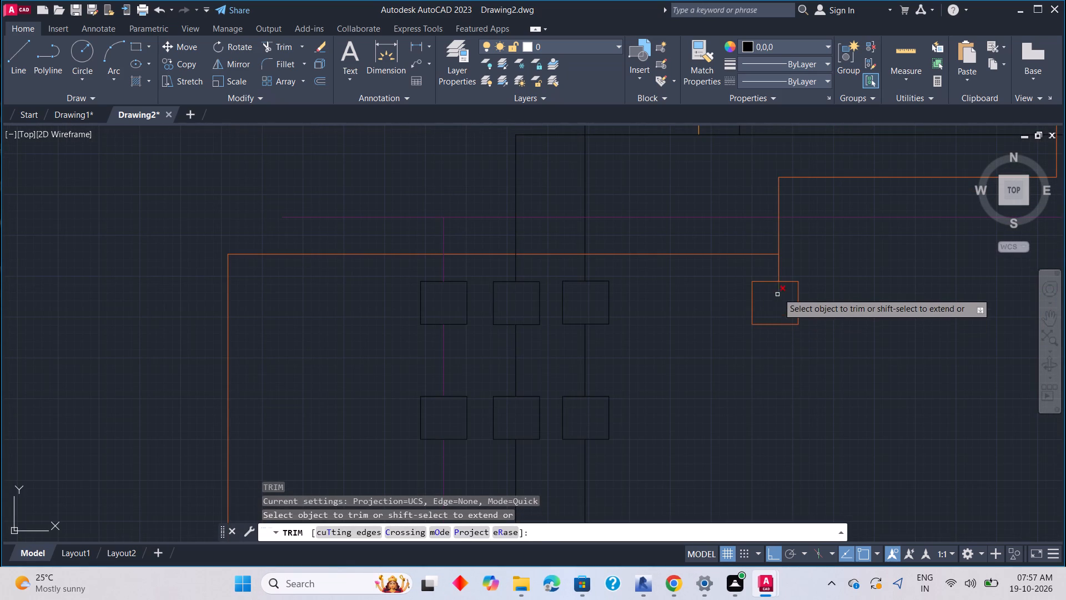
{"action": "left_click", "coordinate": [780, 289]}
{"action": "key", "text": "Escape"}
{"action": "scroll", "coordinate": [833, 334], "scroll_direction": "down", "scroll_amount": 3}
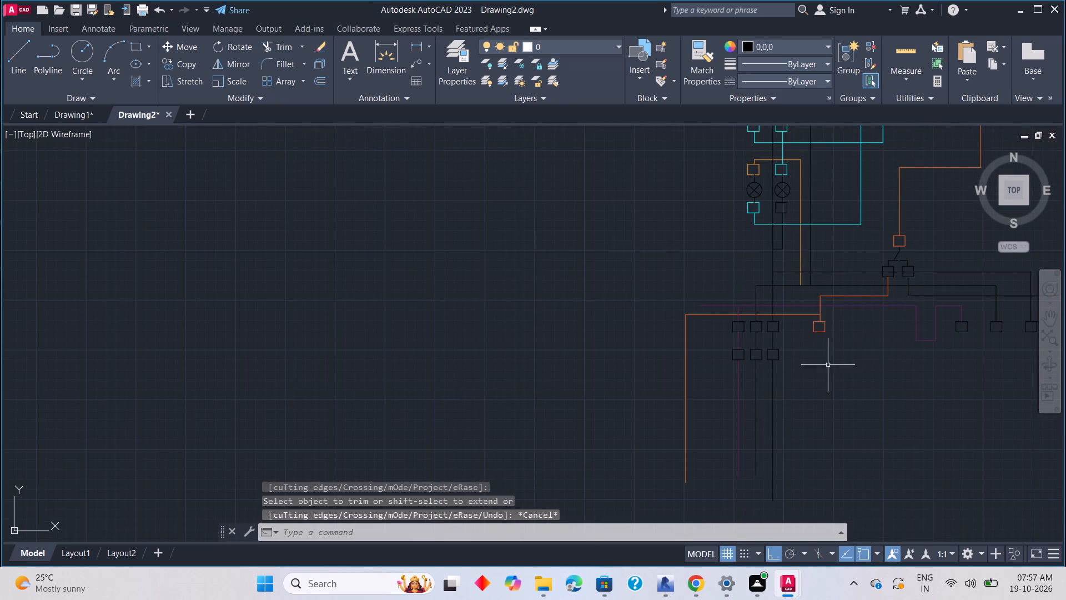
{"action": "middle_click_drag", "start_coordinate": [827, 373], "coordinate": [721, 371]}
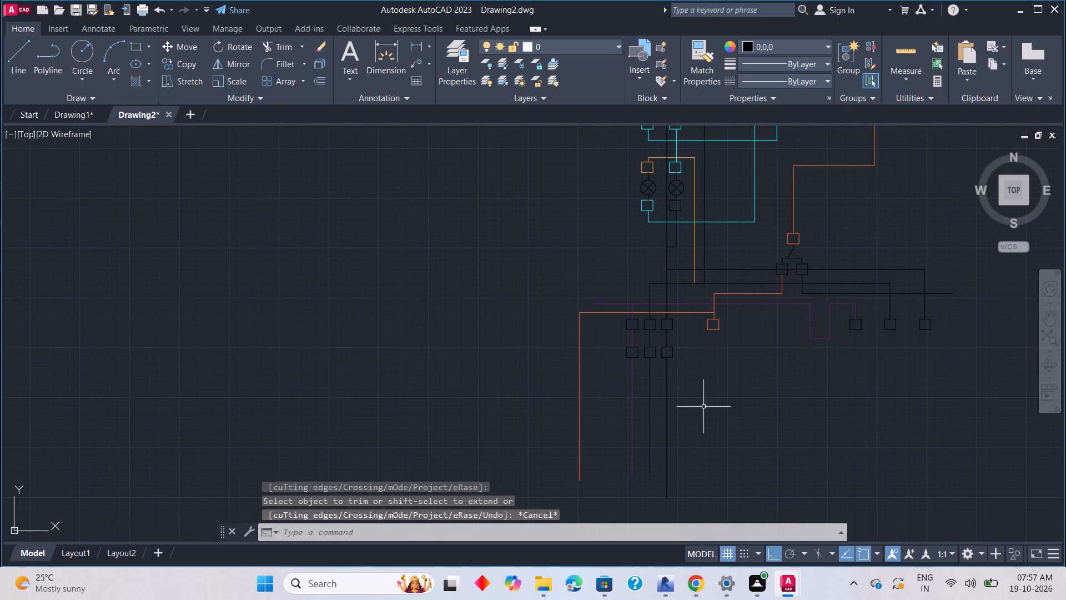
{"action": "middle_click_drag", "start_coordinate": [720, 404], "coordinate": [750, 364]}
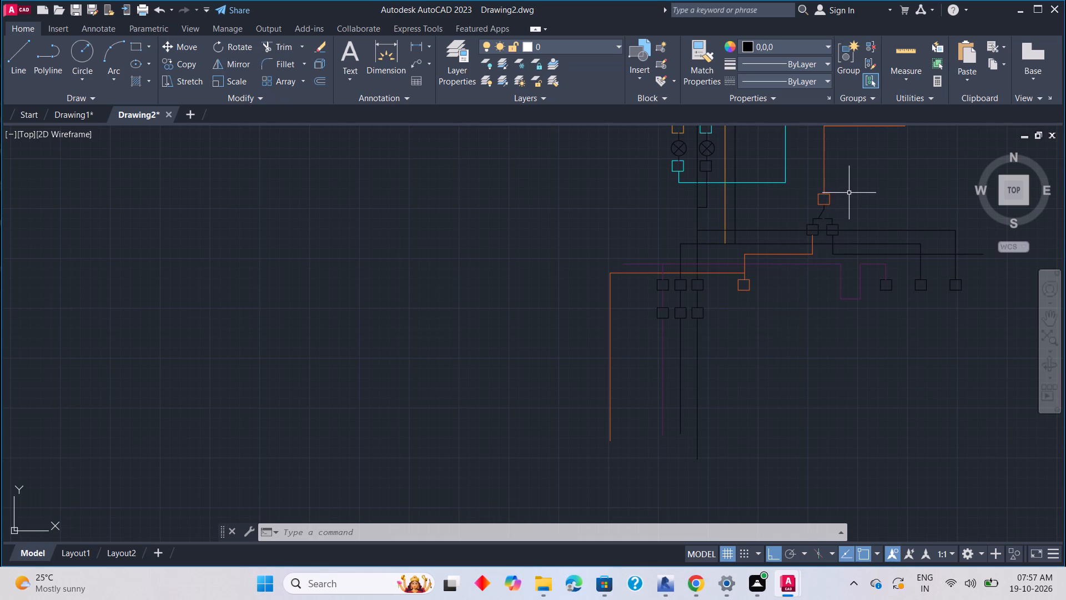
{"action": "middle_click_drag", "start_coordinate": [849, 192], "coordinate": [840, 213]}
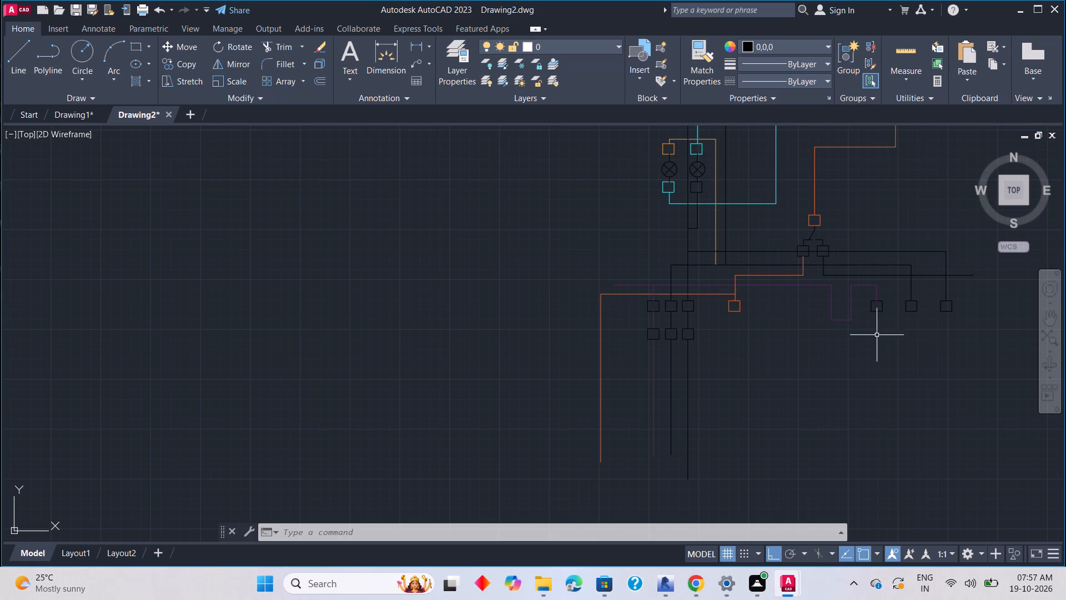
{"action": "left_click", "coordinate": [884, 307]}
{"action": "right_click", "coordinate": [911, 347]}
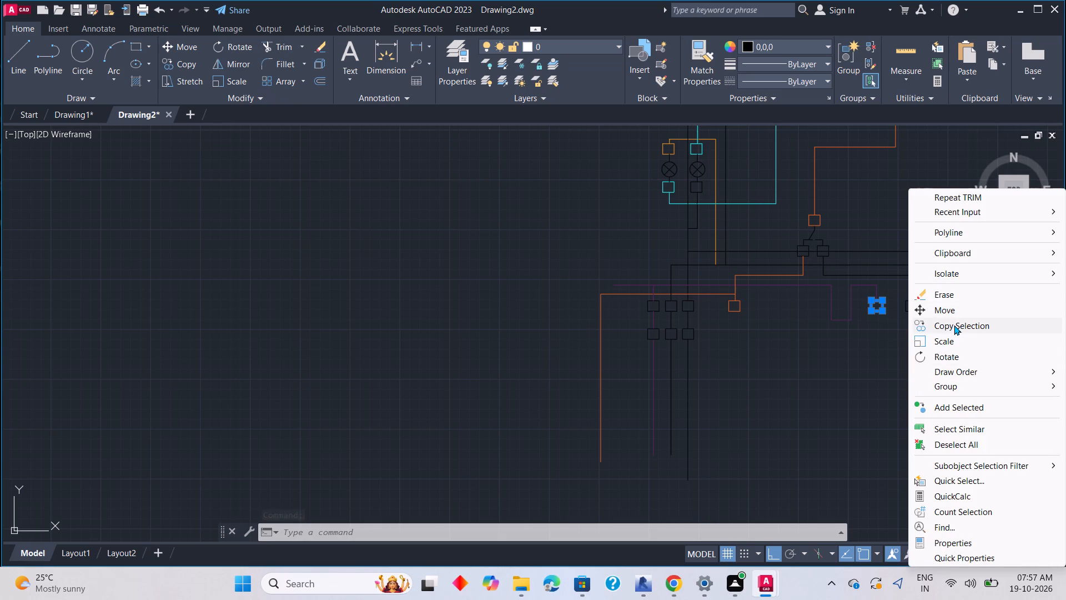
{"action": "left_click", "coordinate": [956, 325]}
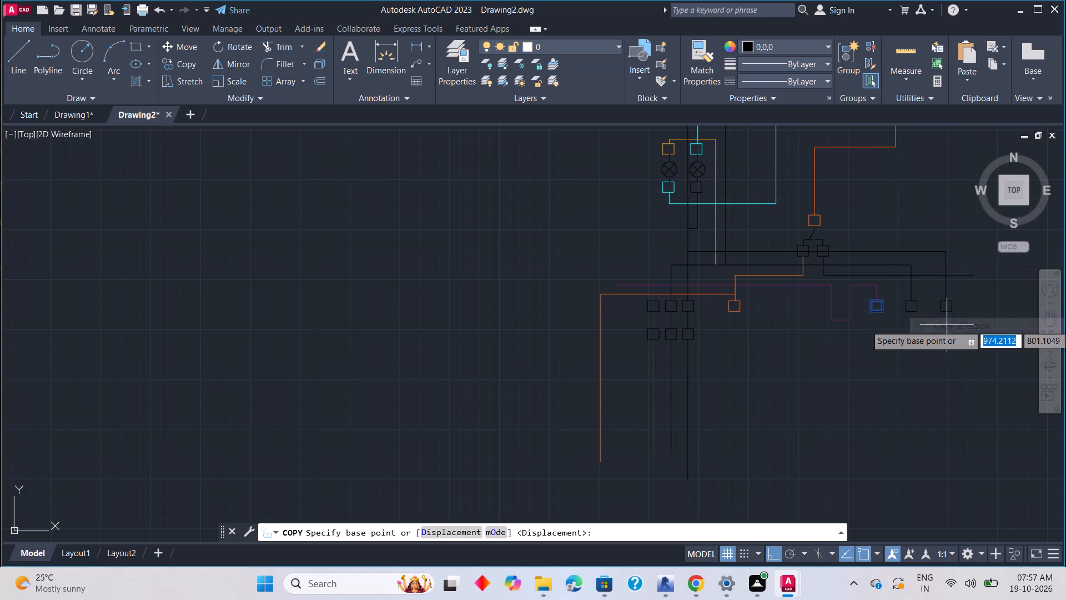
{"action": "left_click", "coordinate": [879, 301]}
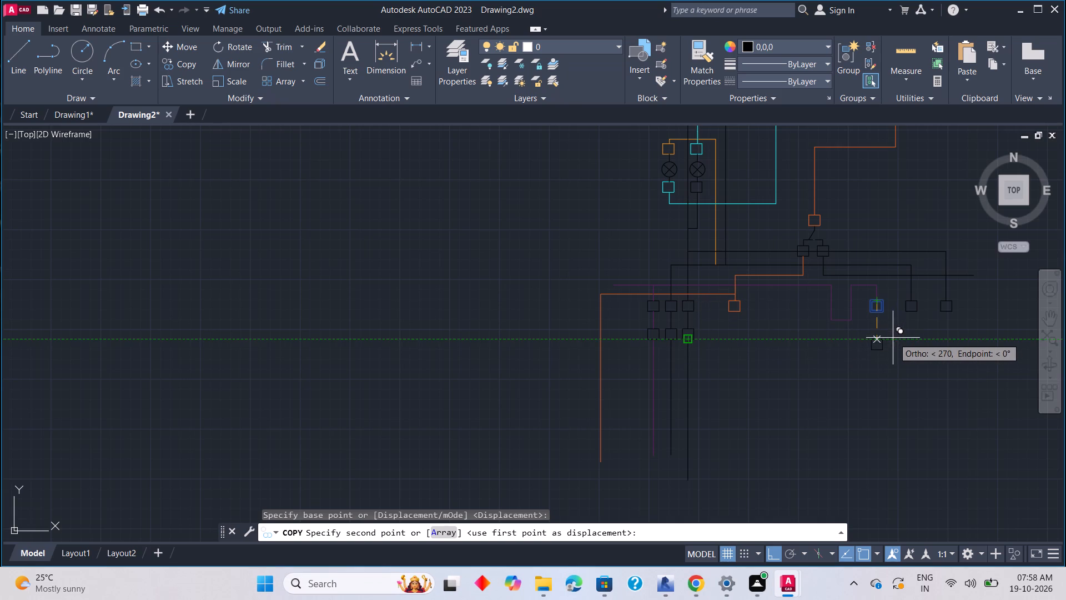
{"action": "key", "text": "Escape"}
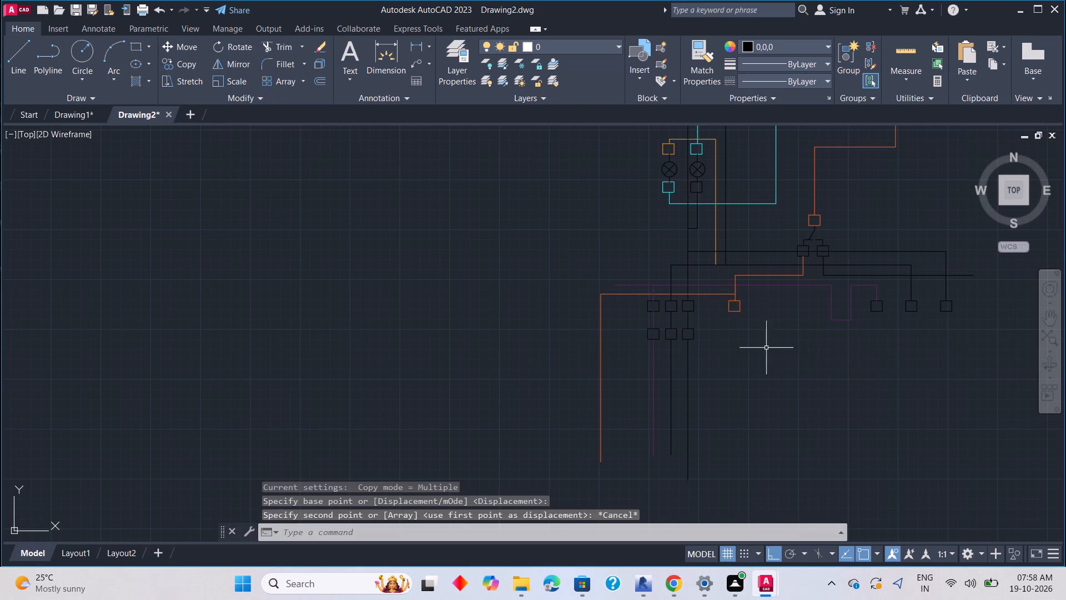
Move the rightmost black terminal square of the lower three-square row straight down by its own height.
{"action": "scroll", "coordinate": [694, 342], "scroll_direction": "up", "scroll_amount": 1}
{"action": "left_click", "coordinate": [695, 332]}
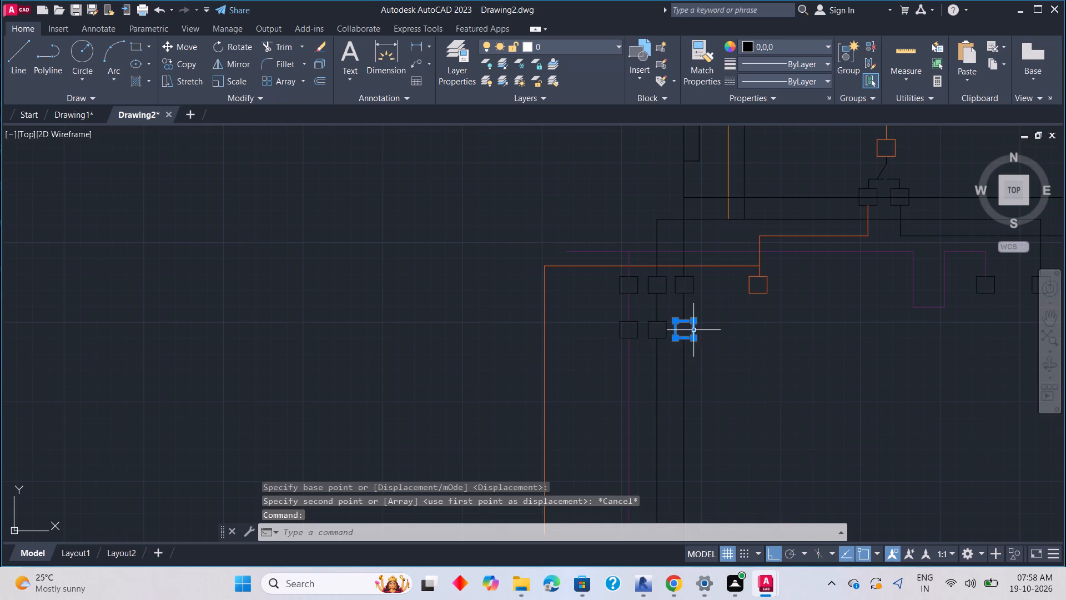
{"action": "right_click", "coordinate": [707, 361]}
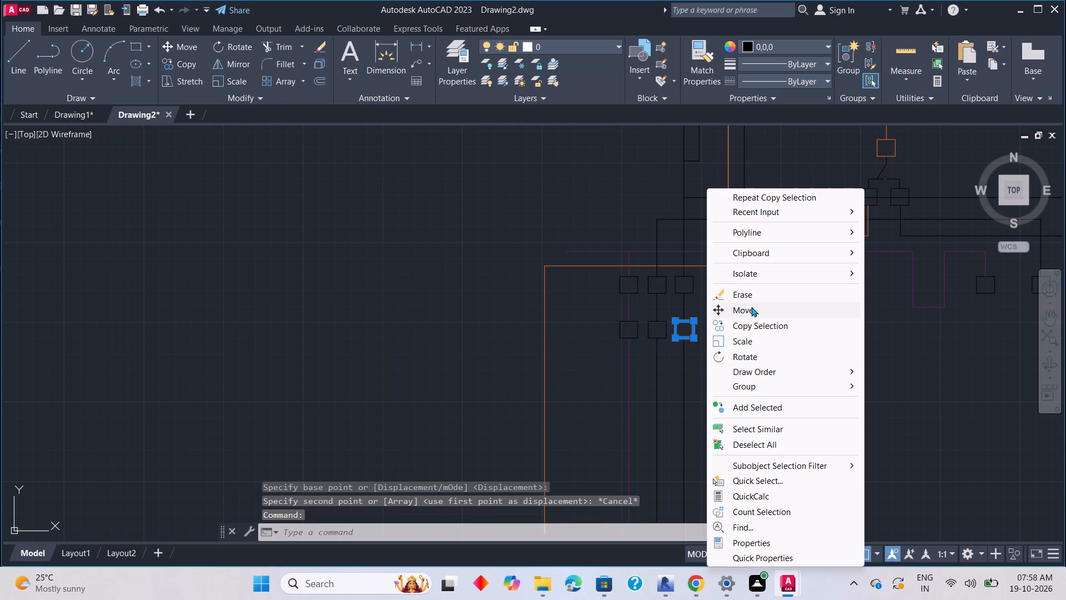
{"action": "left_click", "coordinate": [751, 307]}
{"action": "left_click", "coordinate": [684, 322]}
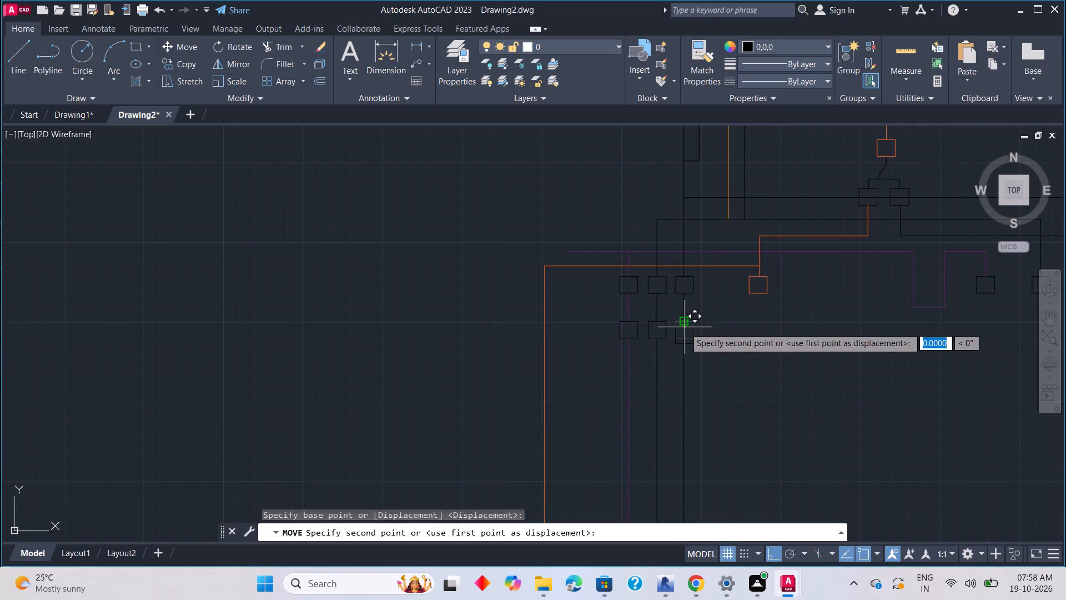
{"action": "left_click", "coordinate": [685, 340]}
{"action": "key", "text": "Escape"}
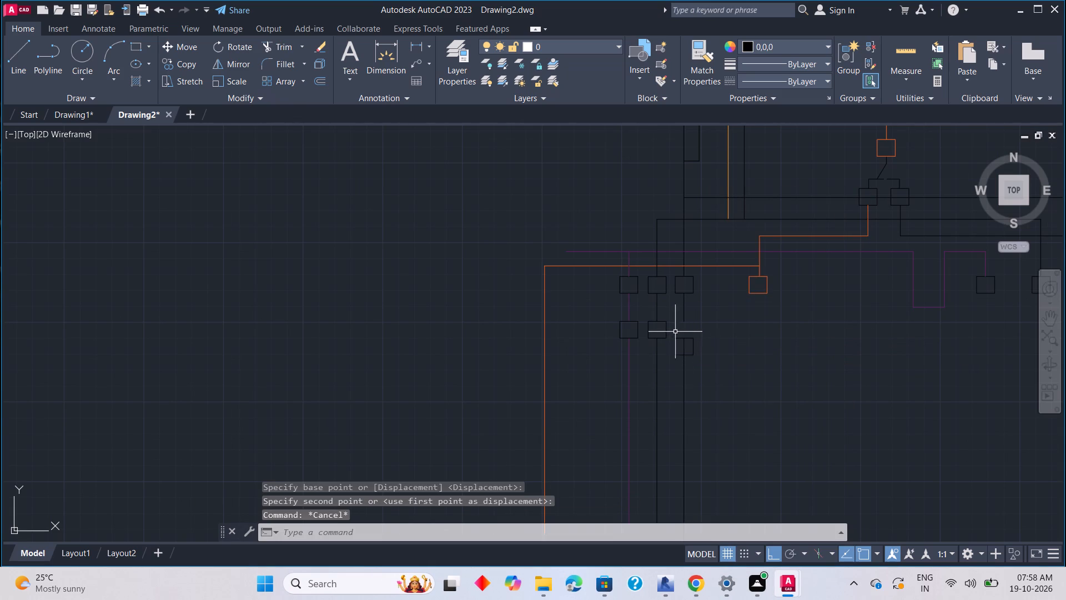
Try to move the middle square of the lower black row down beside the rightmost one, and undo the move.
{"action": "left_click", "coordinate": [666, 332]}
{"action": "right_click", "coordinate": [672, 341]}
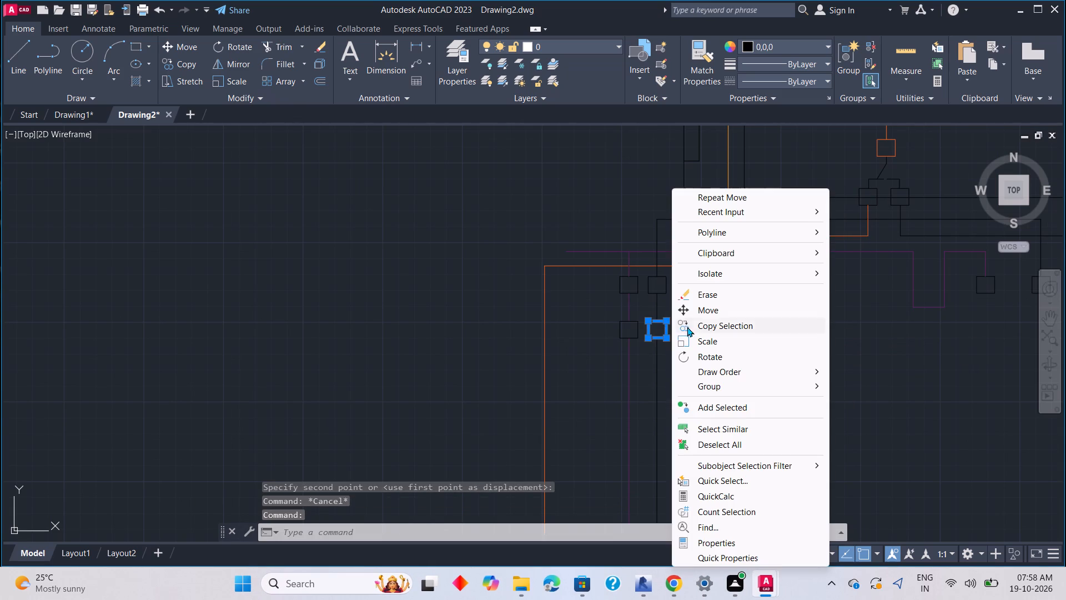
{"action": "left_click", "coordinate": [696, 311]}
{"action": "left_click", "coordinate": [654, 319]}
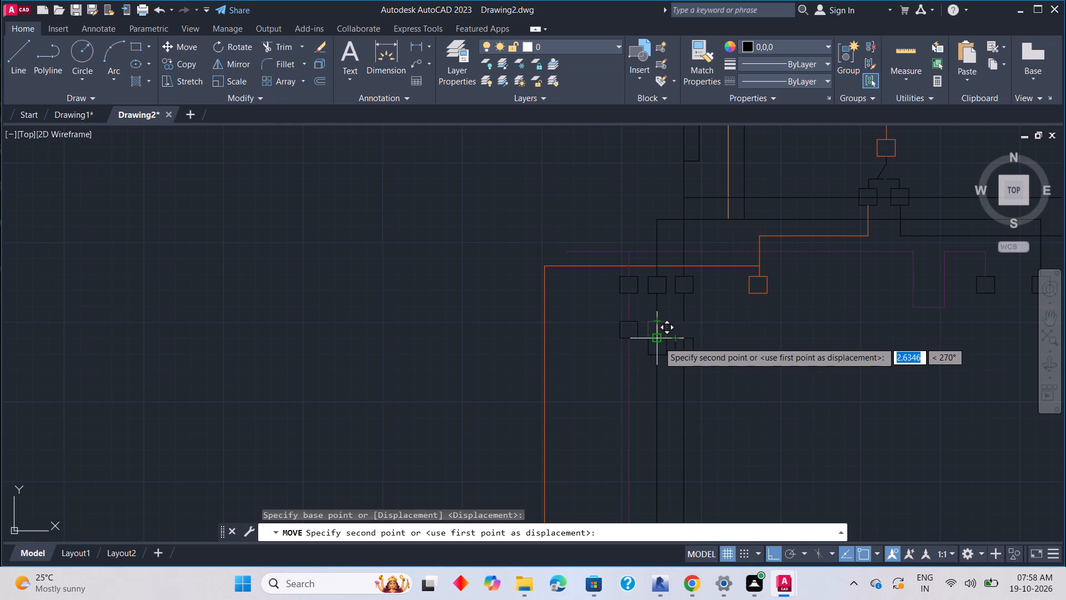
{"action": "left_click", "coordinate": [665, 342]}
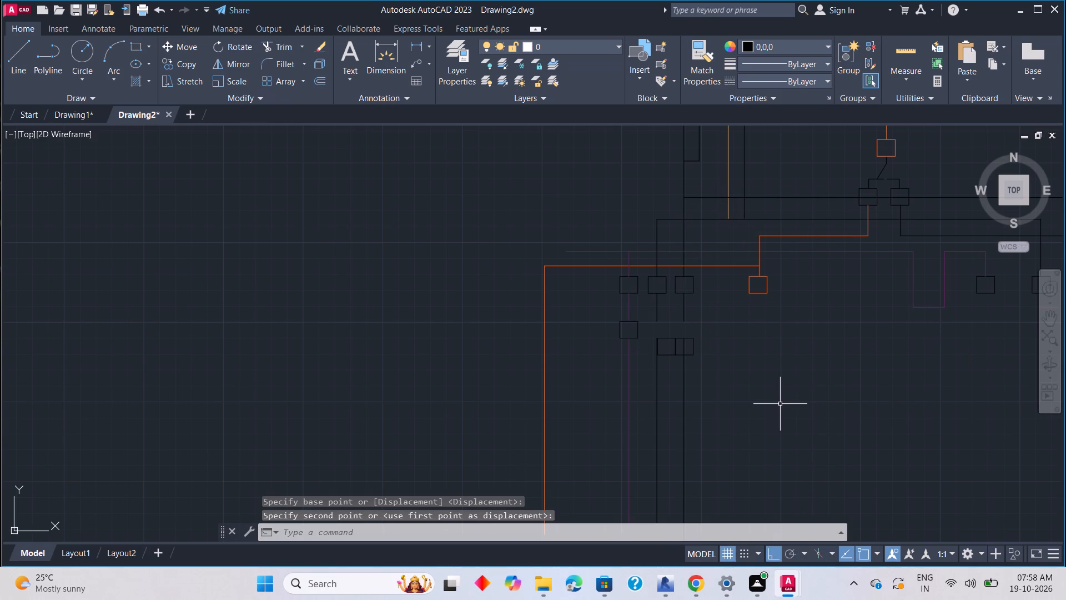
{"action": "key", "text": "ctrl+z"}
Move the middle square of the lower black row straight down 2.6346, from its top midpoint to its bottom midpoint.
{"action": "scroll", "coordinate": [701, 365], "scroll_direction": "up", "scroll_amount": 2}
{"action": "middle_click_drag", "start_coordinate": [662, 364], "coordinate": [884, 388]}
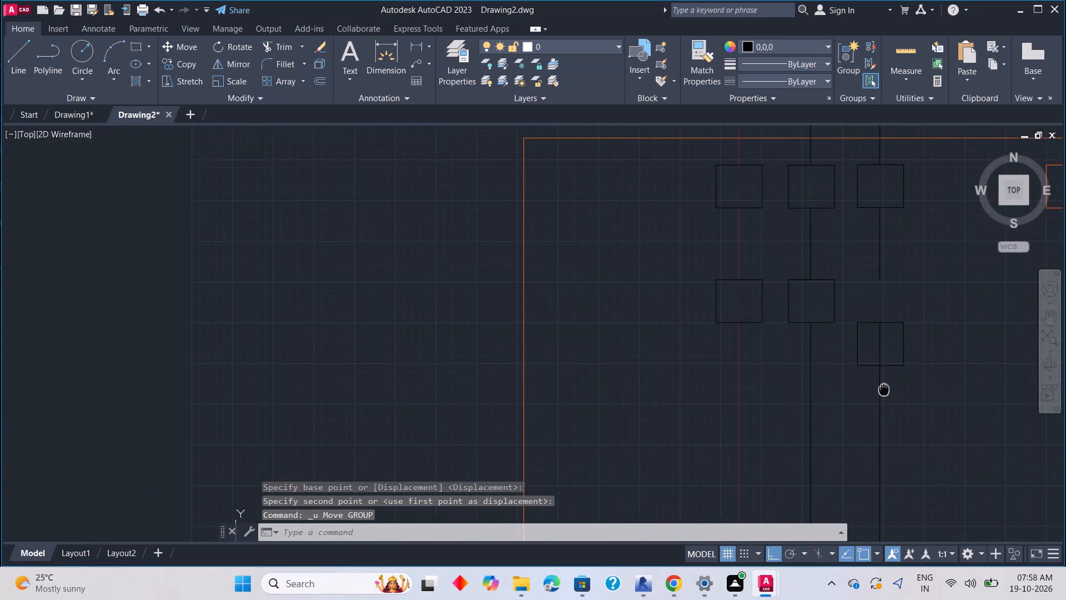
{"action": "middle_click_drag", "start_coordinate": [884, 388], "coordinate": [885, 388]}
{"action": "left_click", "coordinate": [832, 278]}
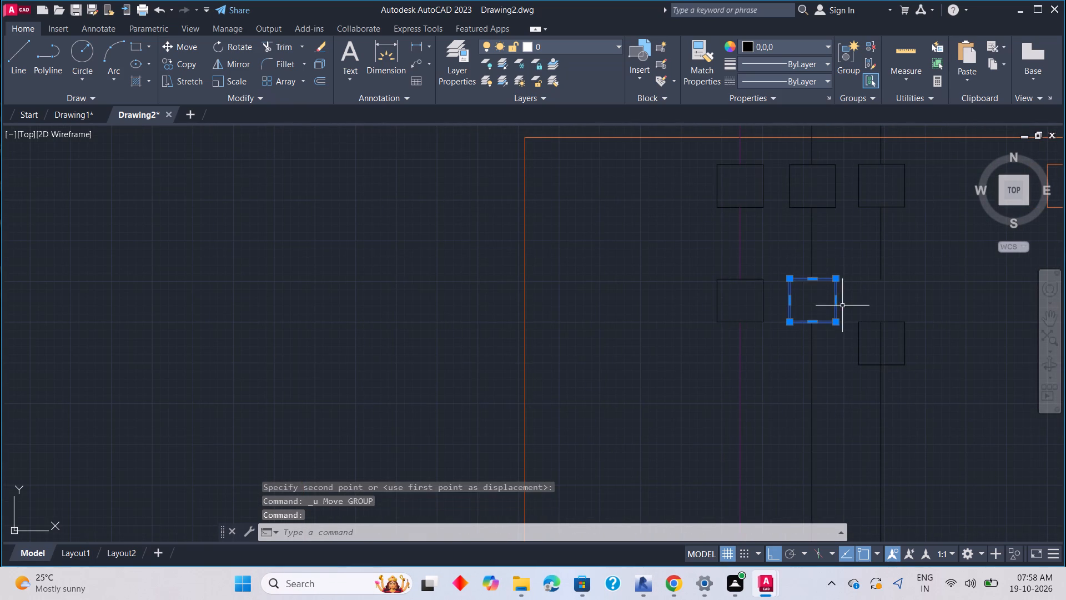
{"action": "right_click", "coordinate": [843, 308]}
{"action": "left_click", "coordinate": [883, 313]}
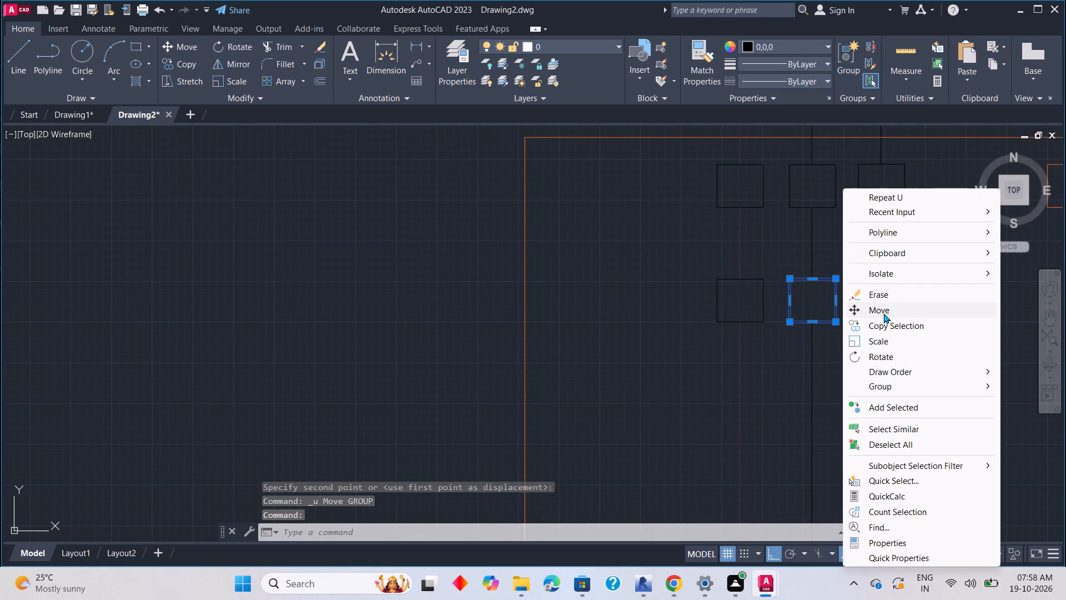
{"action": "left_click", "coordinate": [808, 278]}
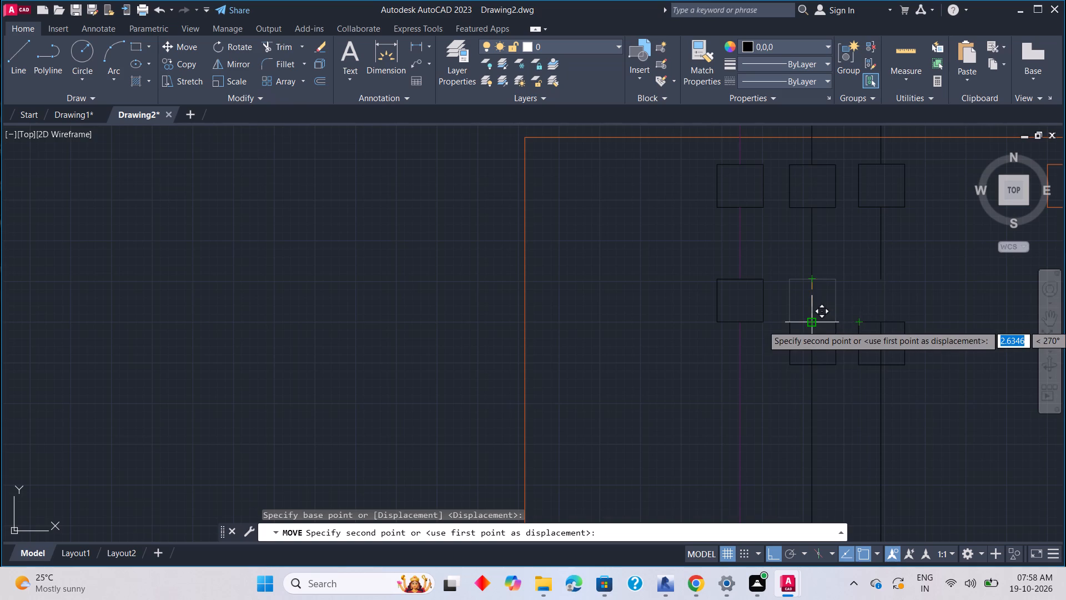
{"action": "left_click", "coordinate": [810, 326]}
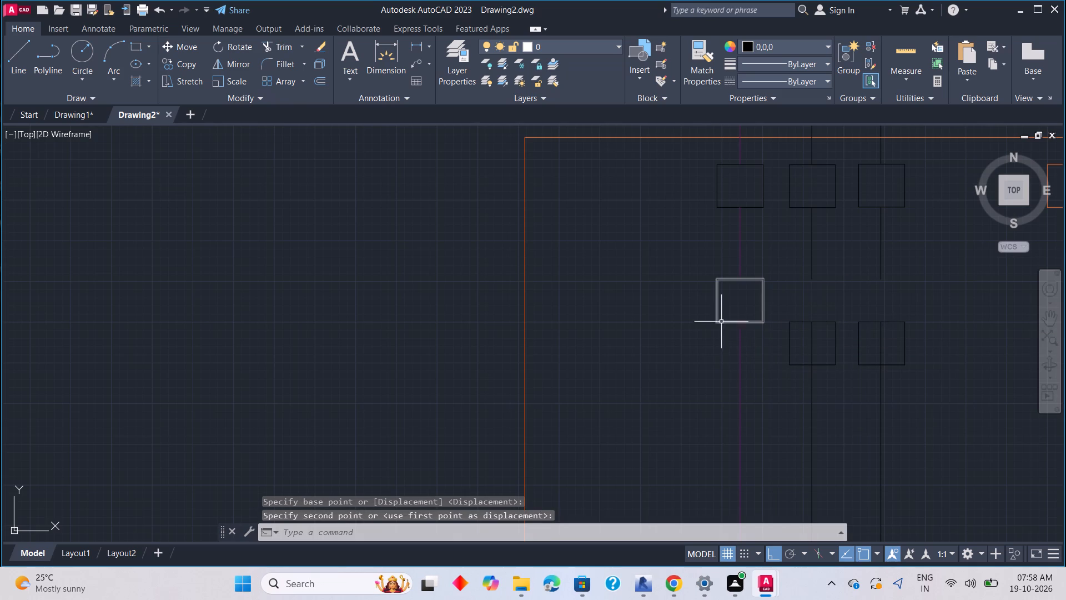
Move the leftmost square of the lower black row straight down 2.6346, level with the other two.
{"action": "left_click", "coordinate": [765, 308]}
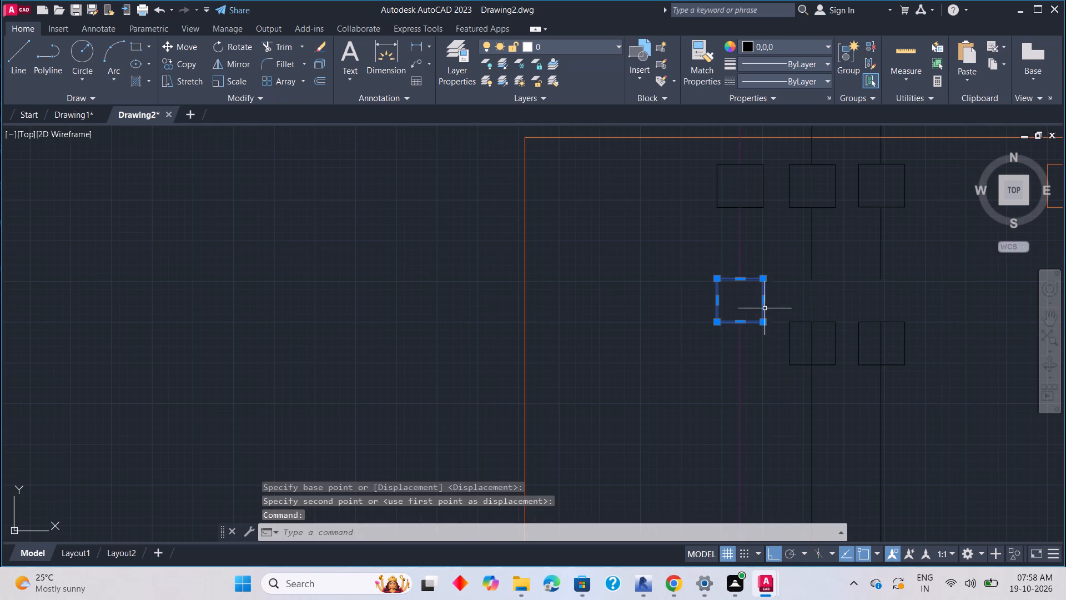
{"action": "right_click", "coordinate": [772, 308]}
{"action": "left_click", "coordinate": [827, 313]}
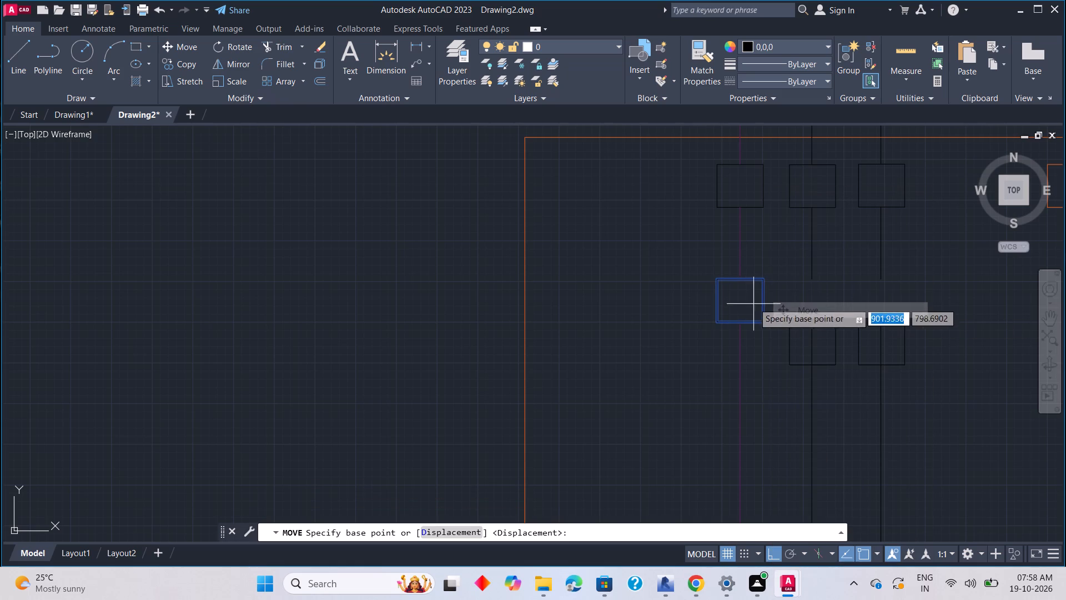
{"action": "left_click", "coordinate": [741, 282]}
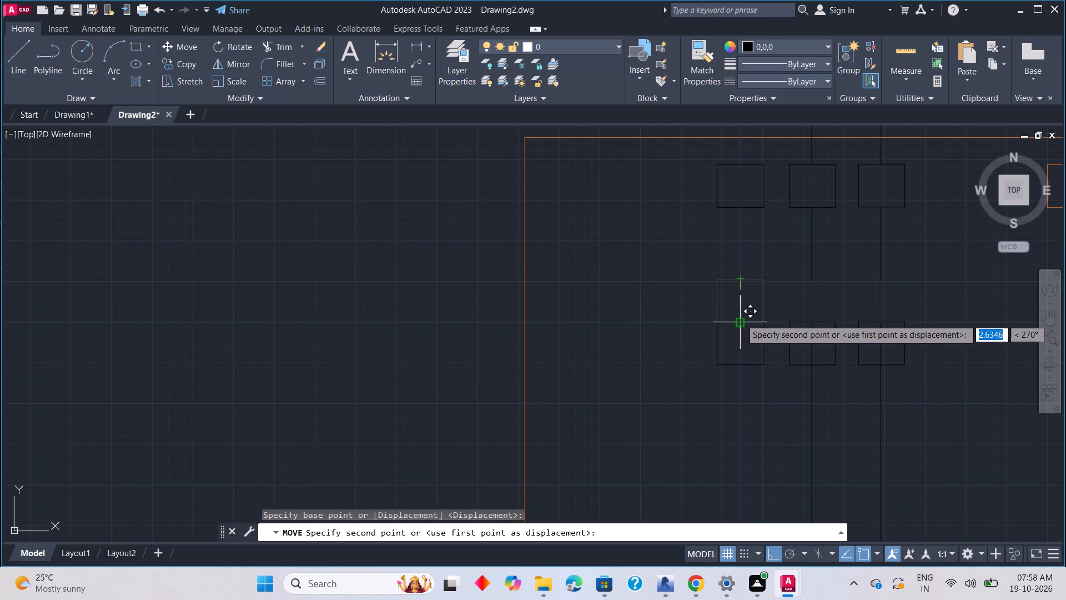
{"action": "left_click", "coordinate": [741, 319]}
{"action": "key", "text": "Escape"}
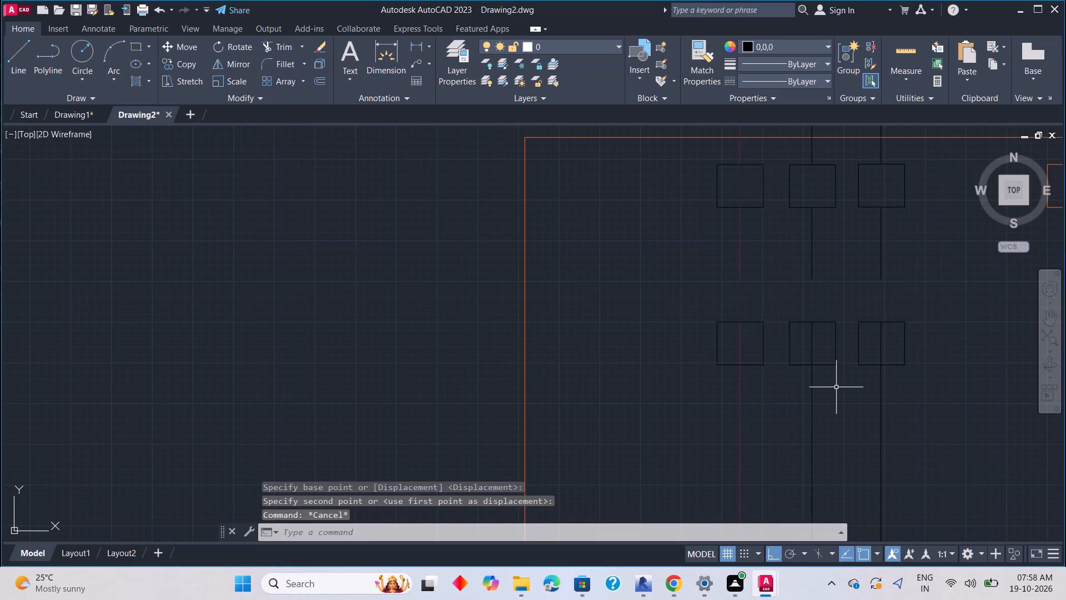
Extend the purple wire and two black wires between the rows down to the top edges of the lower terminal squares.
{"action": "type", "text": "ex"}
{"action": "key", "text": "space"}
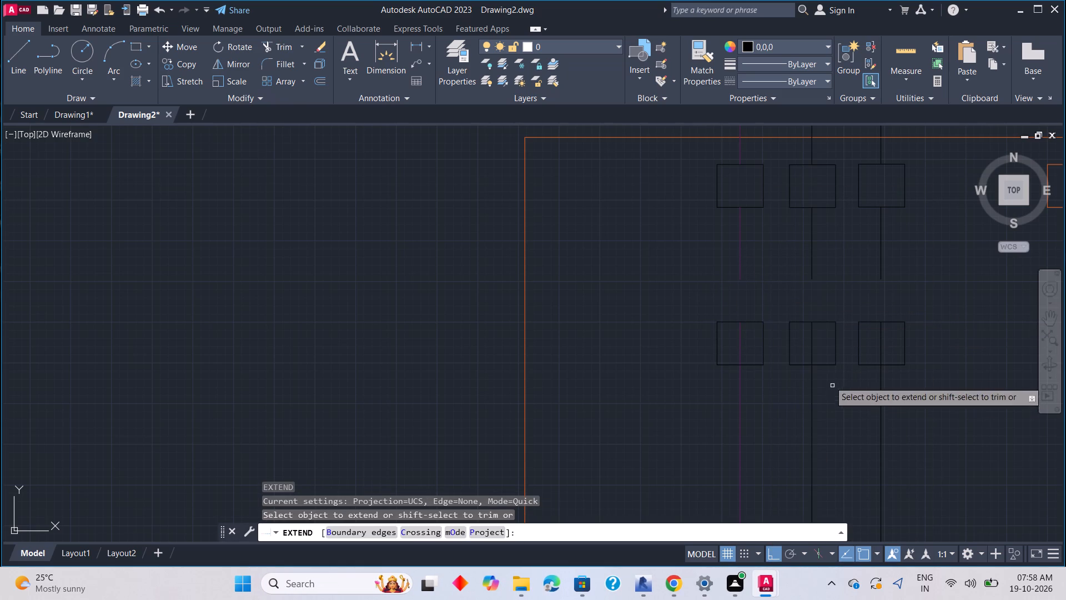
{"action": "left_click", "coordinate": [740, 265]}
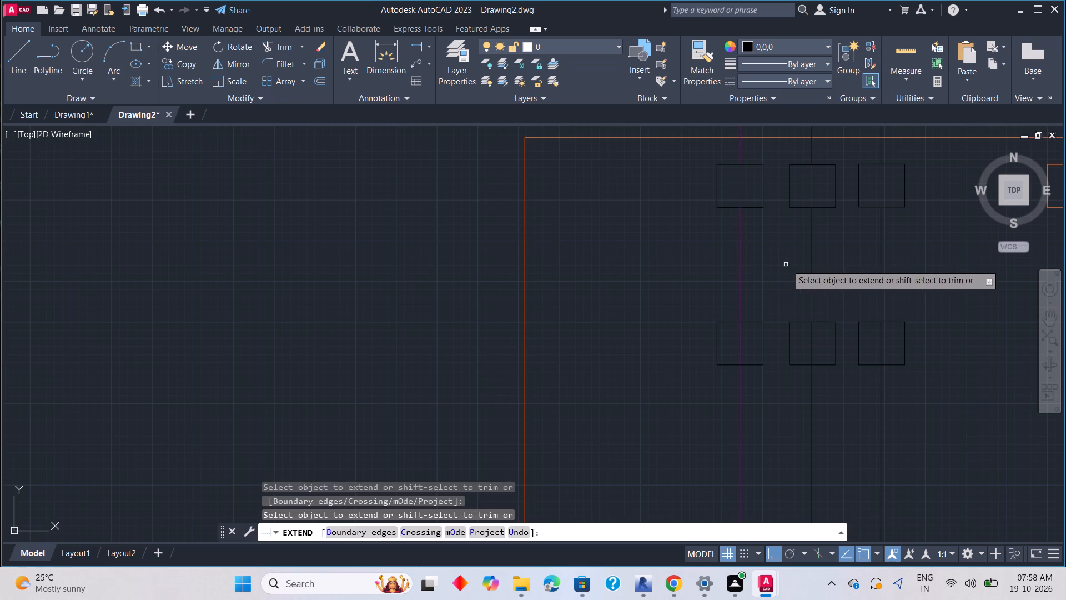
{"action": "left_click", "coordinate": [812, 261]}
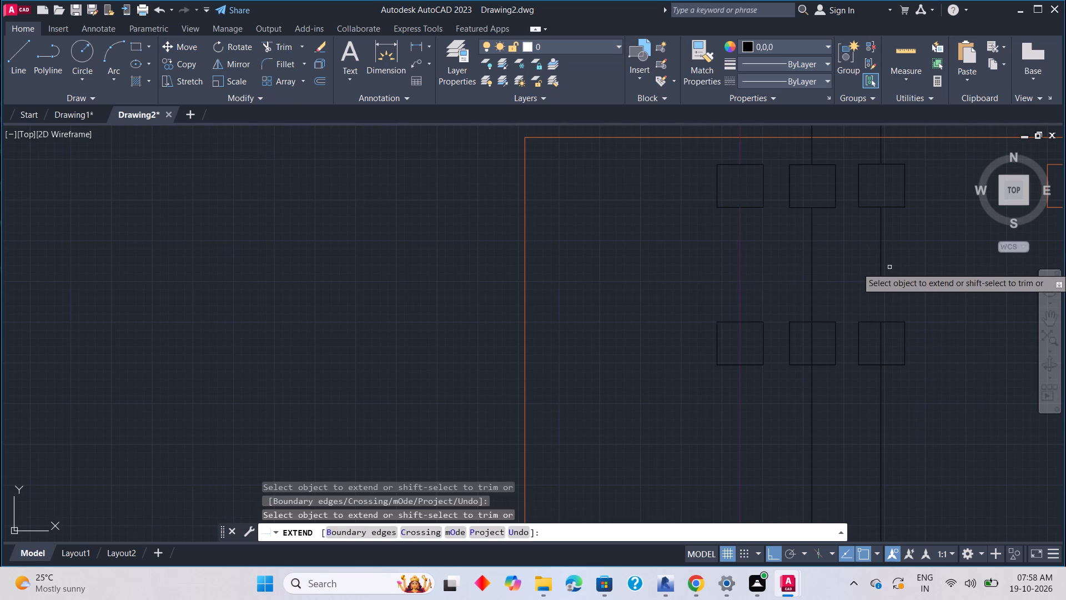
{"action": "left_click", "coordinate": [881, 269]}
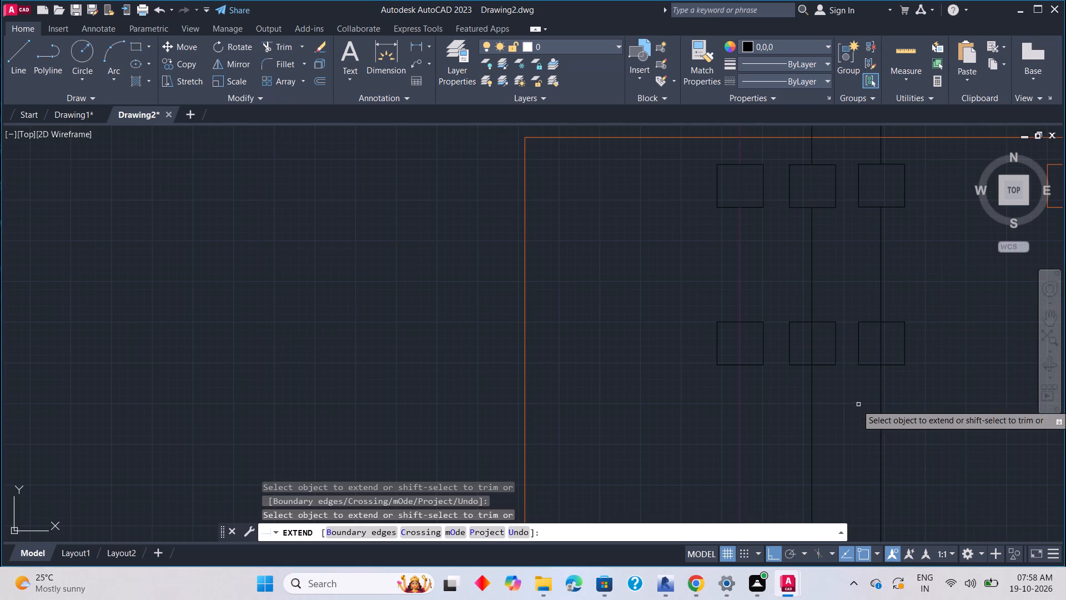
Trim away the two black and one purple wire segments inside the three lower terminal squares.
{"action": "left_click", "coordinate": [883, 340], "text": "shift"}
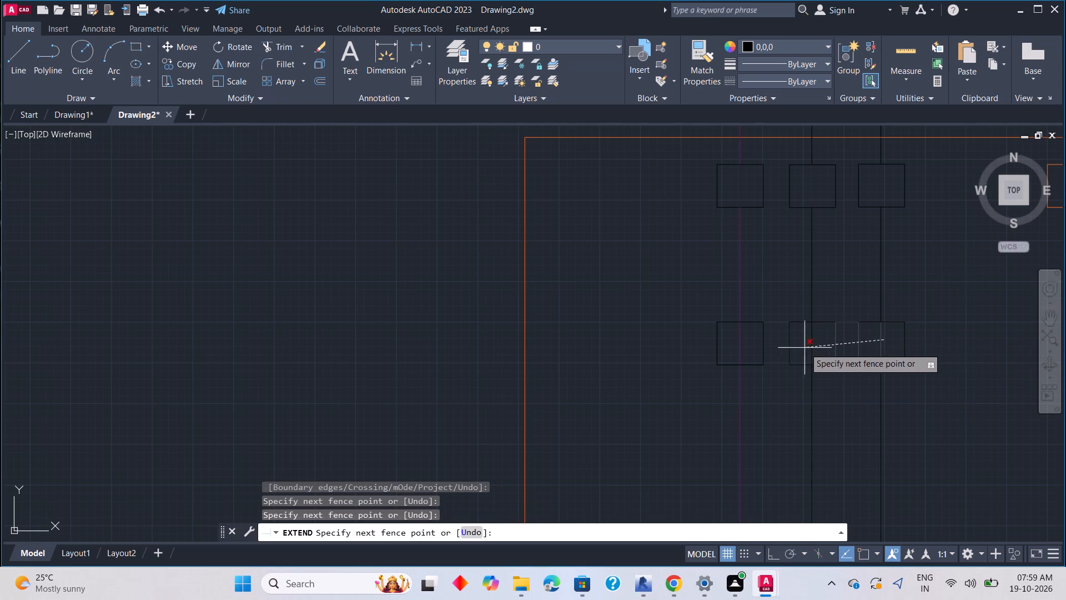
{"action": "key", "text": "shift+Escape"}
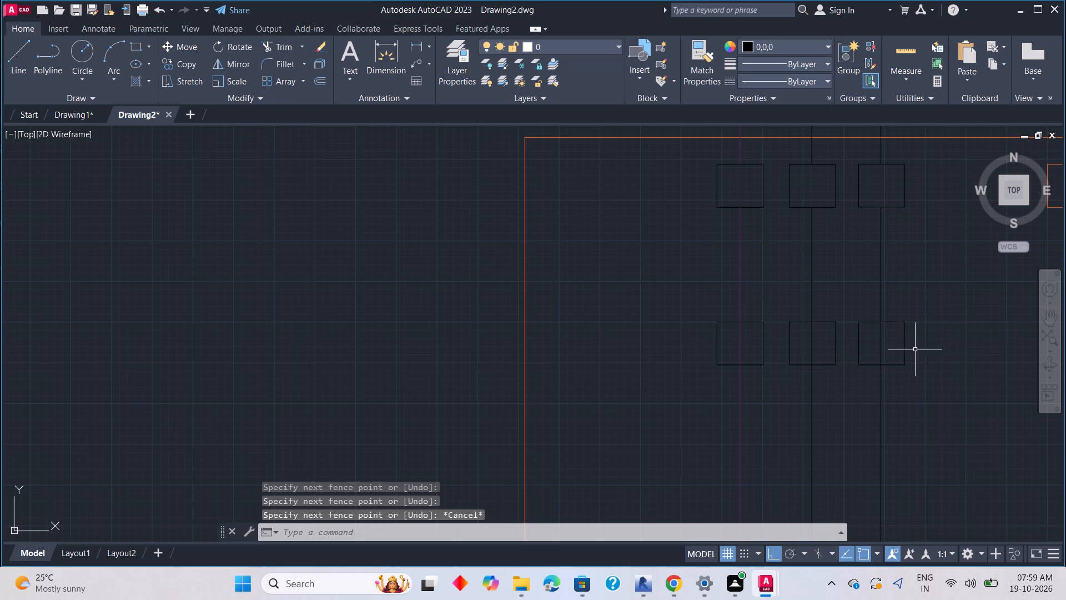
{"action": "key", "text": "space"}
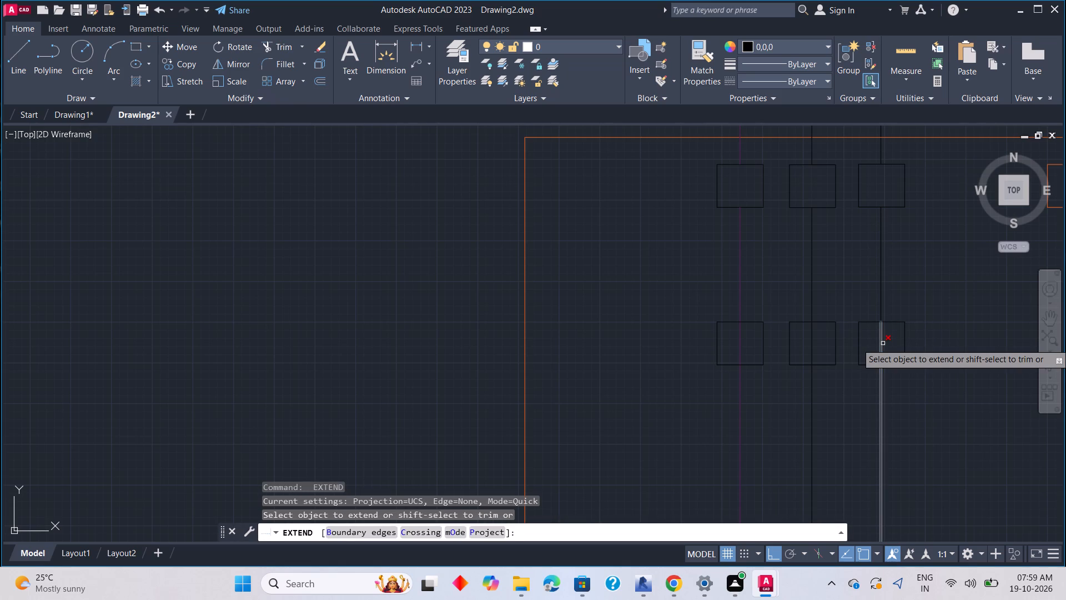
{"action": "left_click", "coordinate": [880, 346], "text": "shift"}
{"action": "left_click", "coordinate": [812, 345], "text": "shift"}
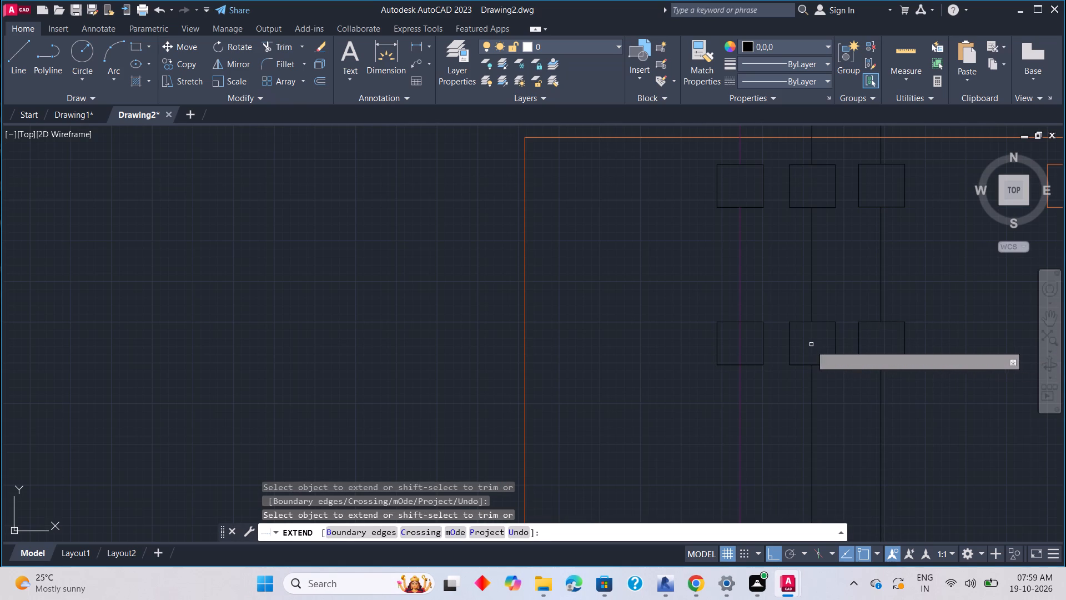
{"action": "left_click", "coordinate": [739, 353], "text": "shift"}
{"action": "key", "text": "Escape"}
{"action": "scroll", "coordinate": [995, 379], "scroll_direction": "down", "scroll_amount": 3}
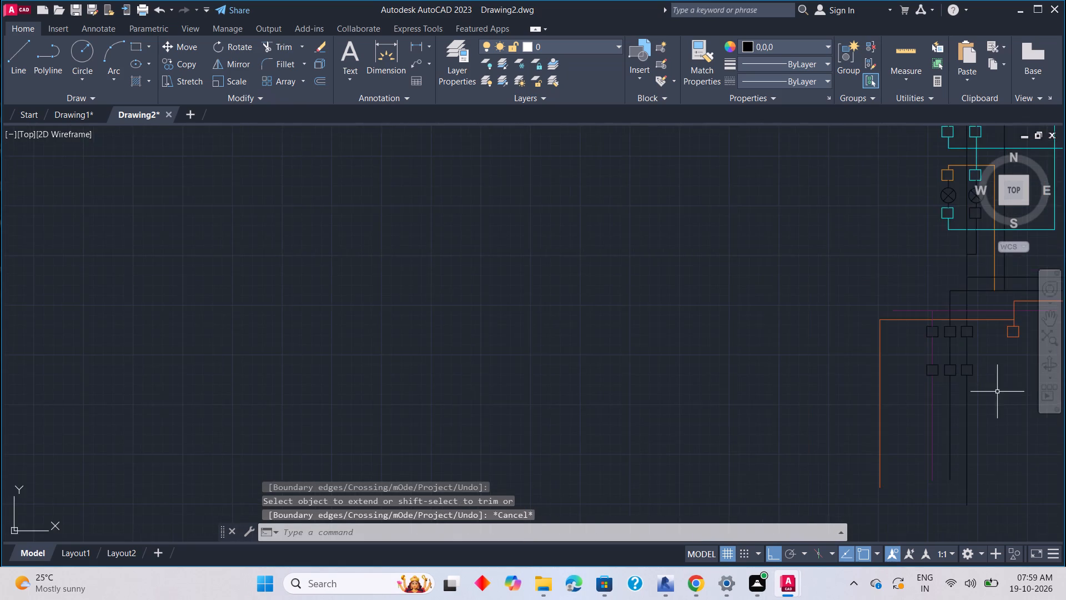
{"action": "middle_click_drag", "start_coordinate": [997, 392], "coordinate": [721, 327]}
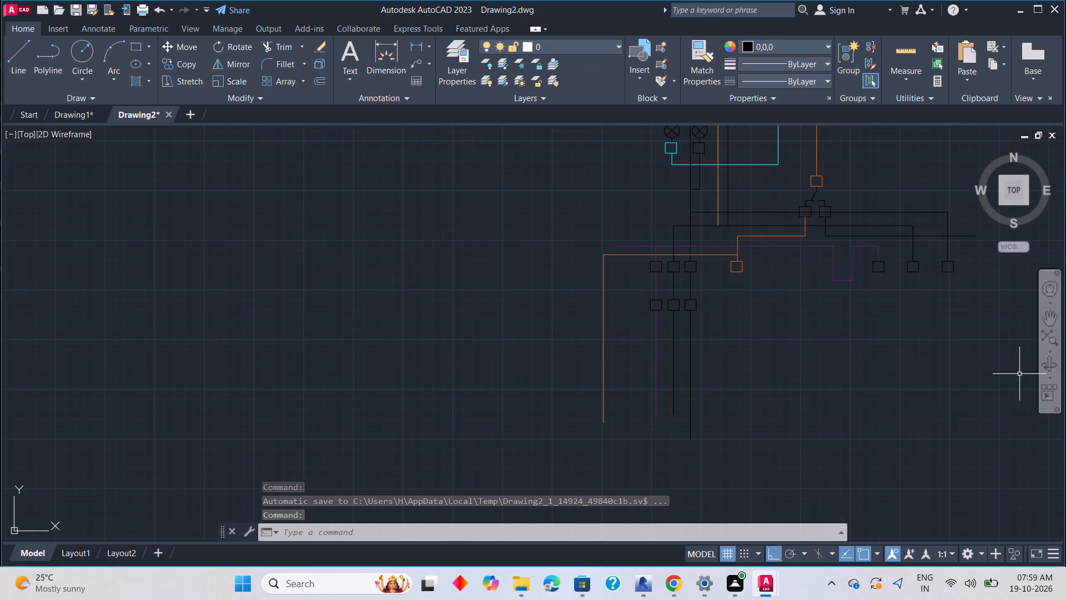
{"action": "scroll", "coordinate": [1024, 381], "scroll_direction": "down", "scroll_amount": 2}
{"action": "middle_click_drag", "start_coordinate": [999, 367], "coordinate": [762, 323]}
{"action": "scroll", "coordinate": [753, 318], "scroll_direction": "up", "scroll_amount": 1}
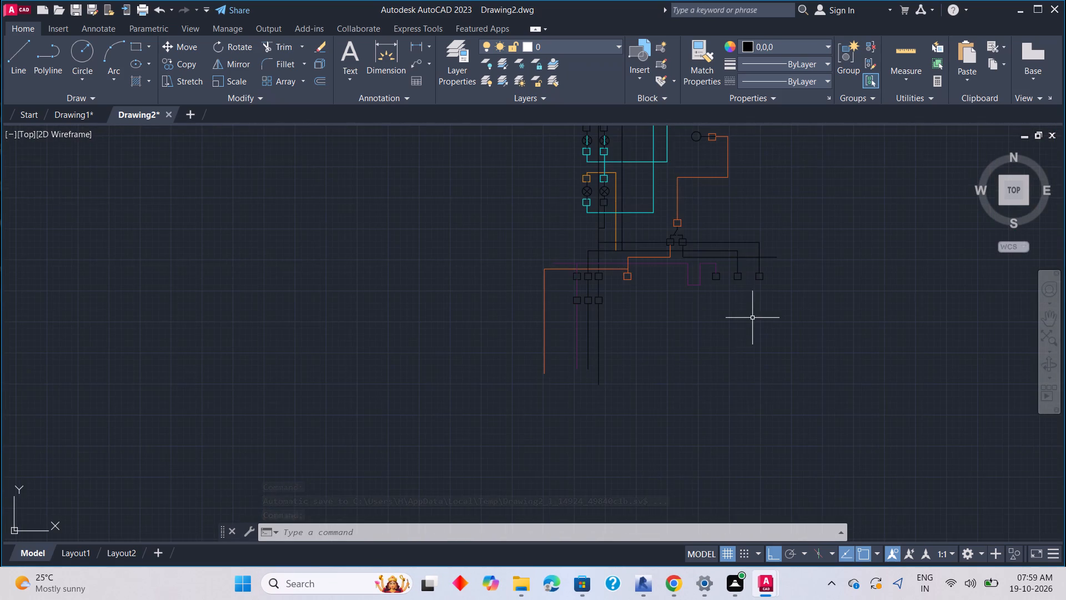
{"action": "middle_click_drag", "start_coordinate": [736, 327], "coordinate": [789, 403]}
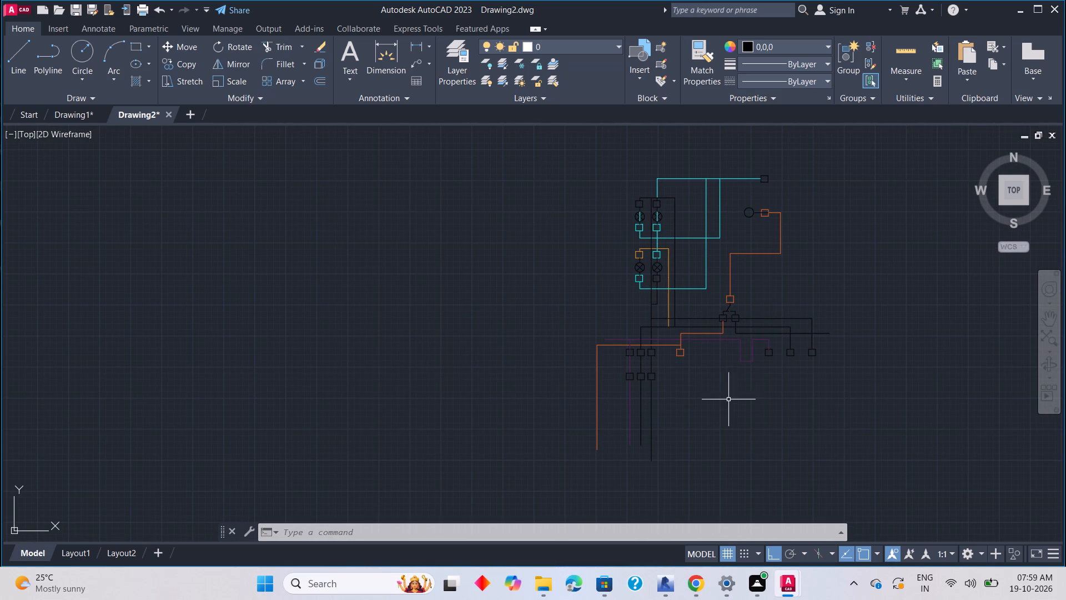
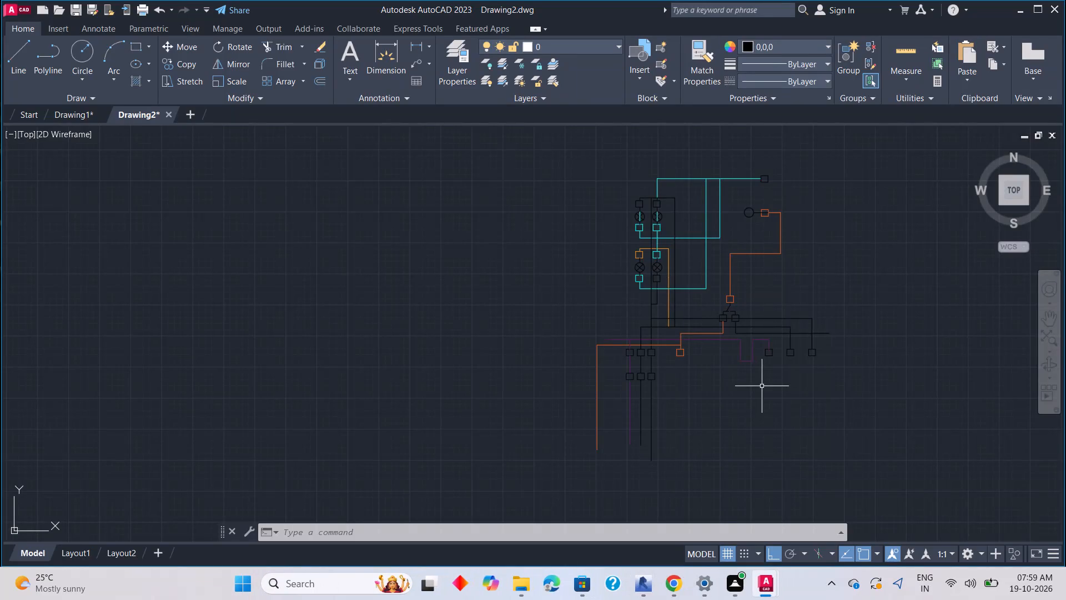
Copy the black terminal square under the purple wire's end straight down, level with the lower row of squares.
{"action": "scroll", "coordinate": [790, 378], "scroll_direction": "up", "scroll_amount": 4}
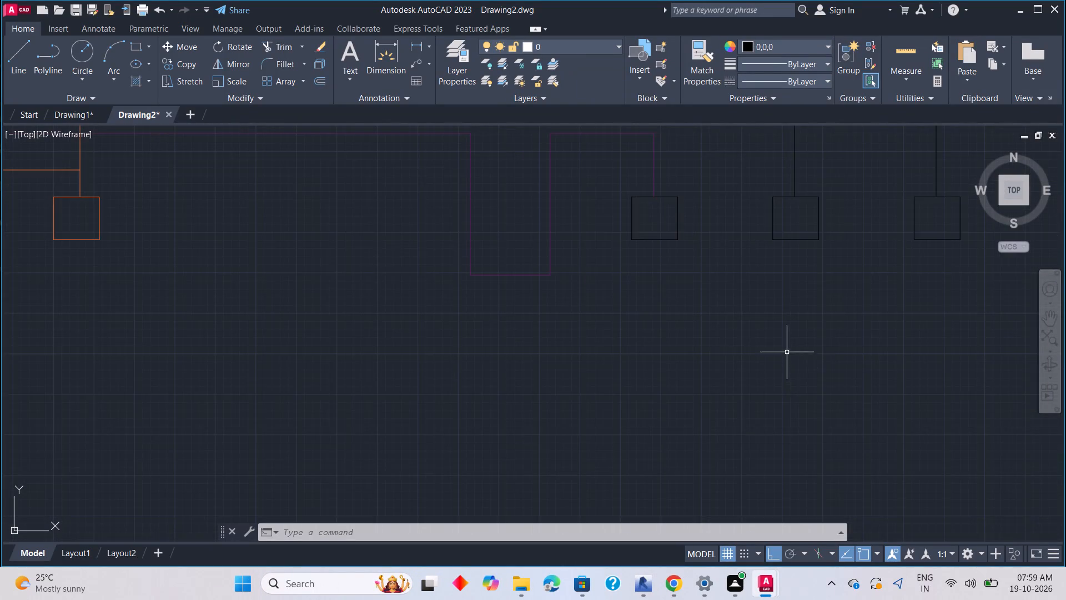
{"action": "middle_click_drag", "start_coordinate": [787, 352], "coordinate": [787, 358]}
{"action": "scroll", "coordinate": [787, 352], "scroll_direction": "down", "scroll_amount": 3}
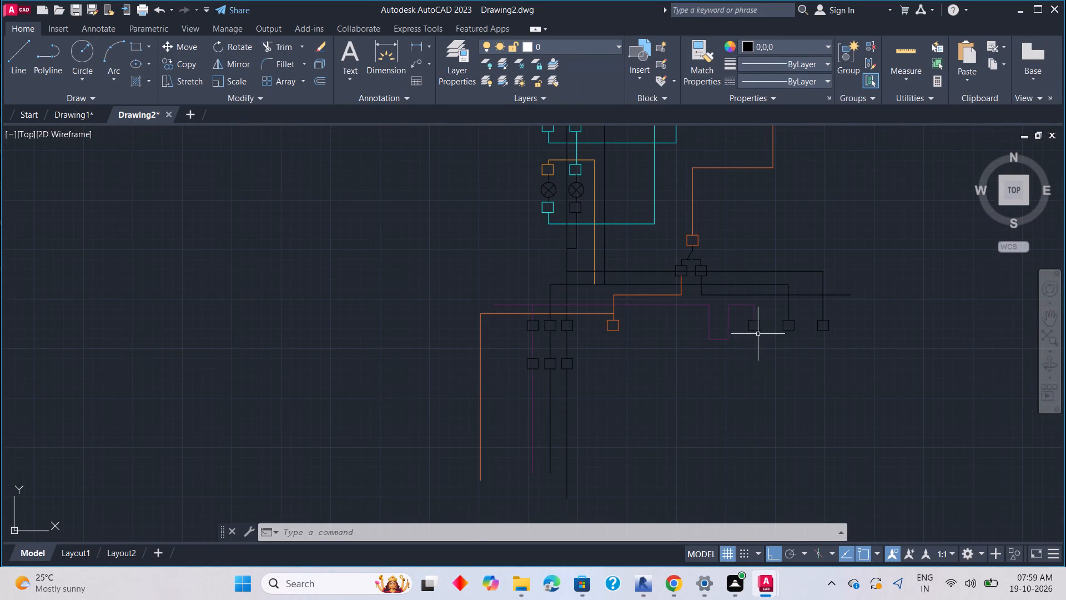
{"action": "left_click", "coordinate": [760, 327]}
{"action": "right_click", "coordinate": [769, 366]}
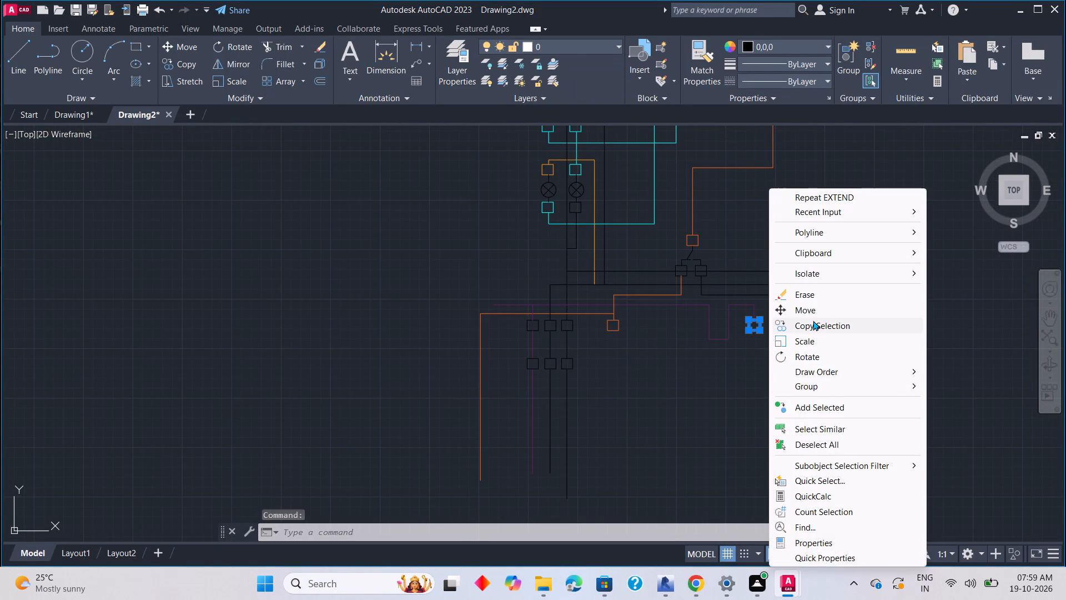
{"action": "left_click", "coordinate": [813, 322]}
{"action": "left_click", "coordinate": [757, 322]}
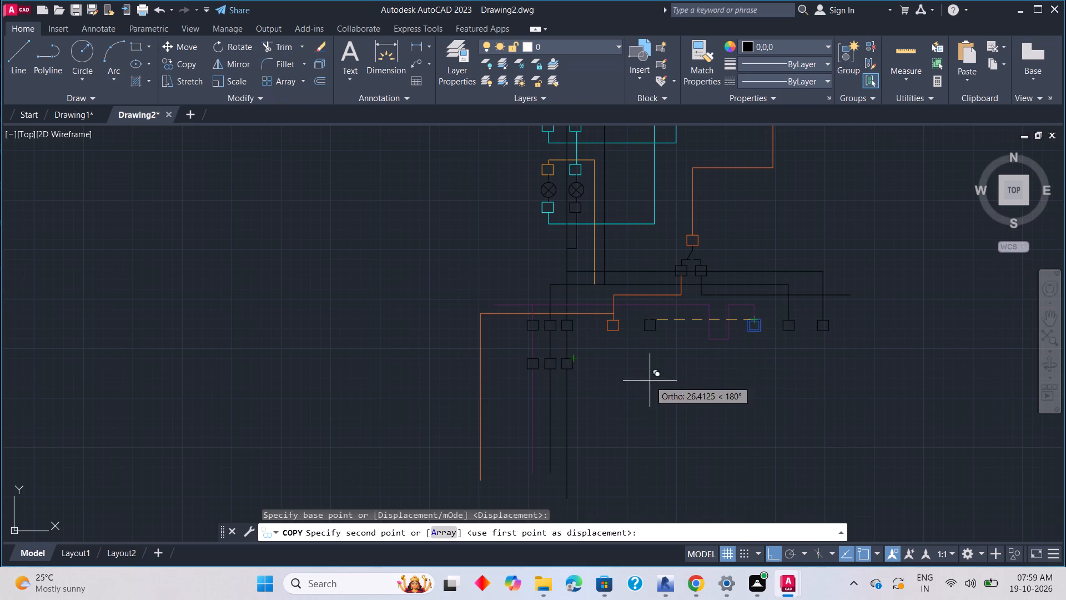
{"action": "left_click", "coordinate": [751, 361]}
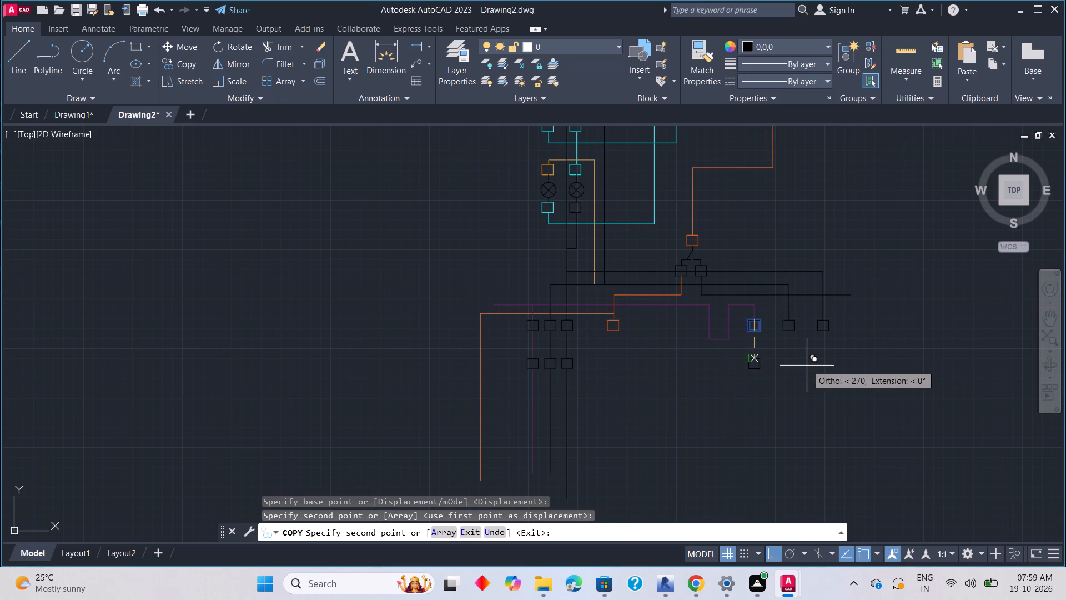
{"action": "key", "text": "Escape"}
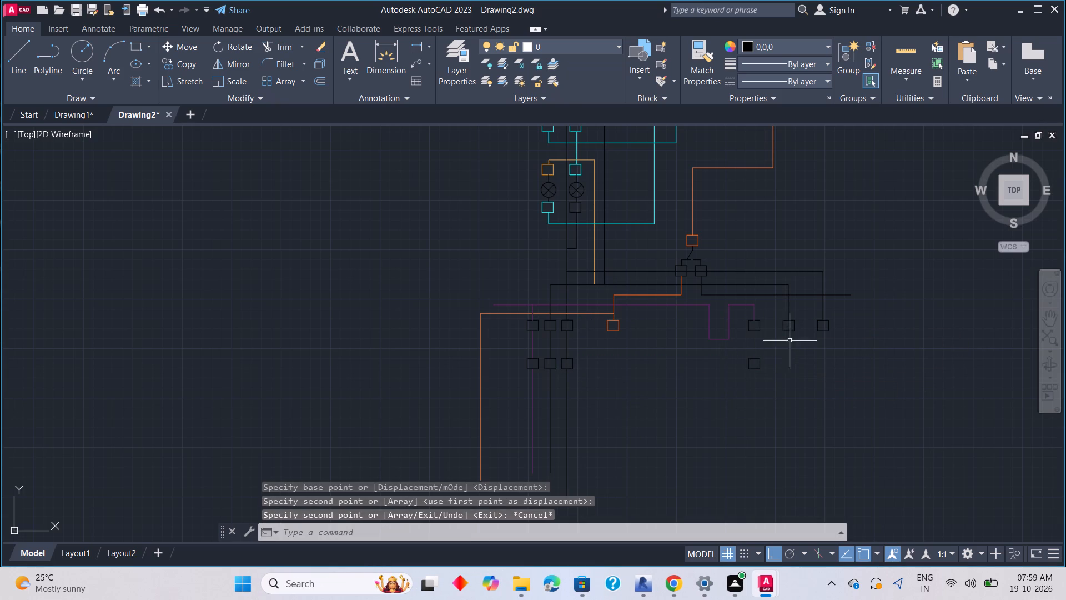
Copy the middle square of the right-hand black terminal group straight down, level with the new lower square.
{"action": "left_click", "coordinate": [794, 330]}
{"action": "right_click", "coordinate": [788, 356]}
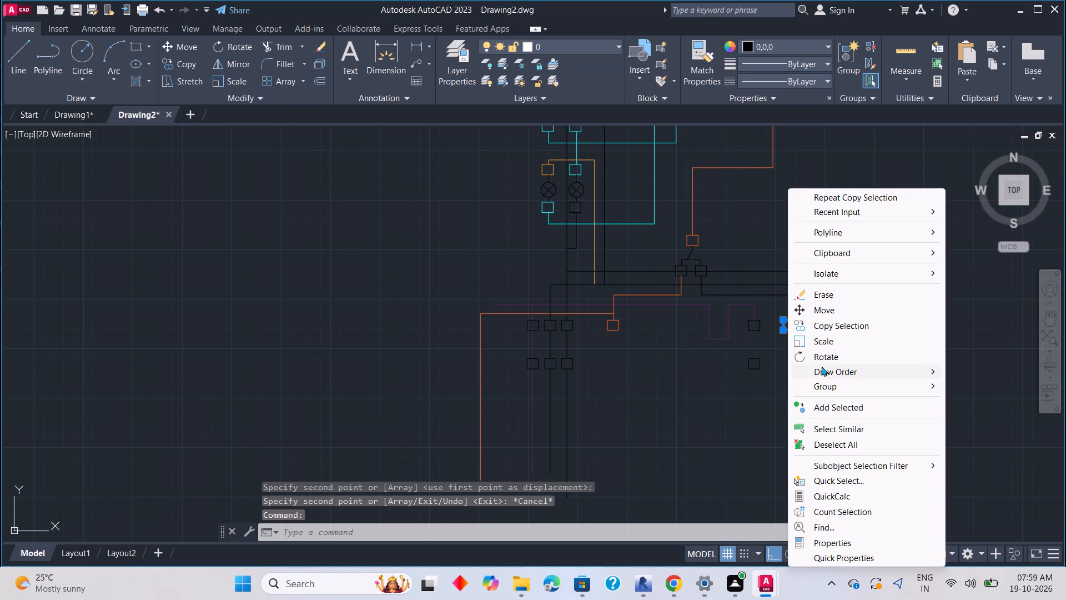
{"action": "left_click", "coordinate": [831, 325]}
{"action": "left_click", "coordinate": [790, 322]}
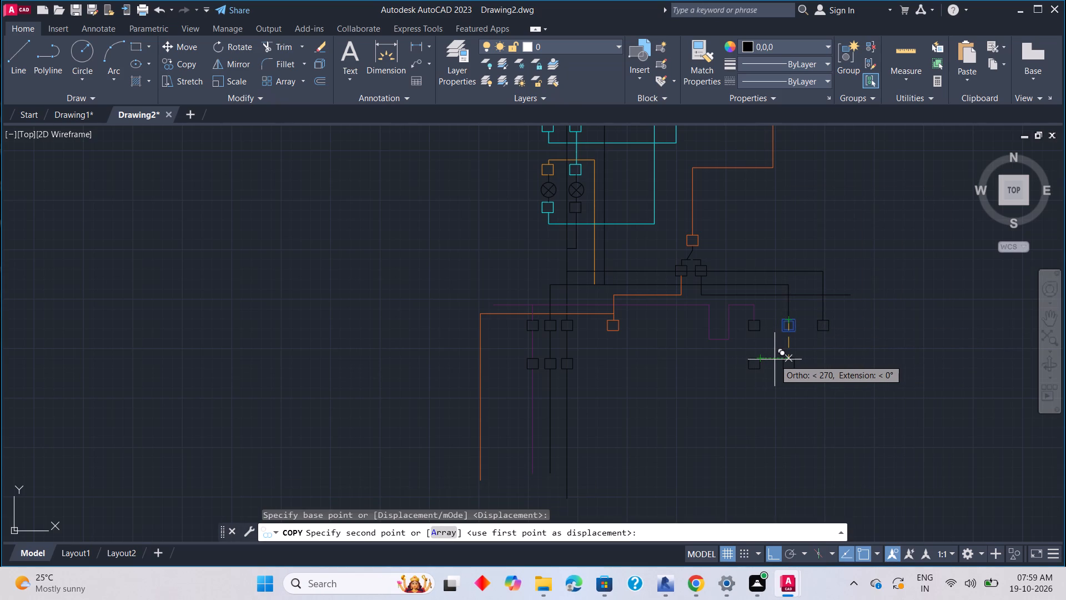
{"action": "left_click", "coordinate": [775, 359]}
{"action": "key", "text": "Escape"}
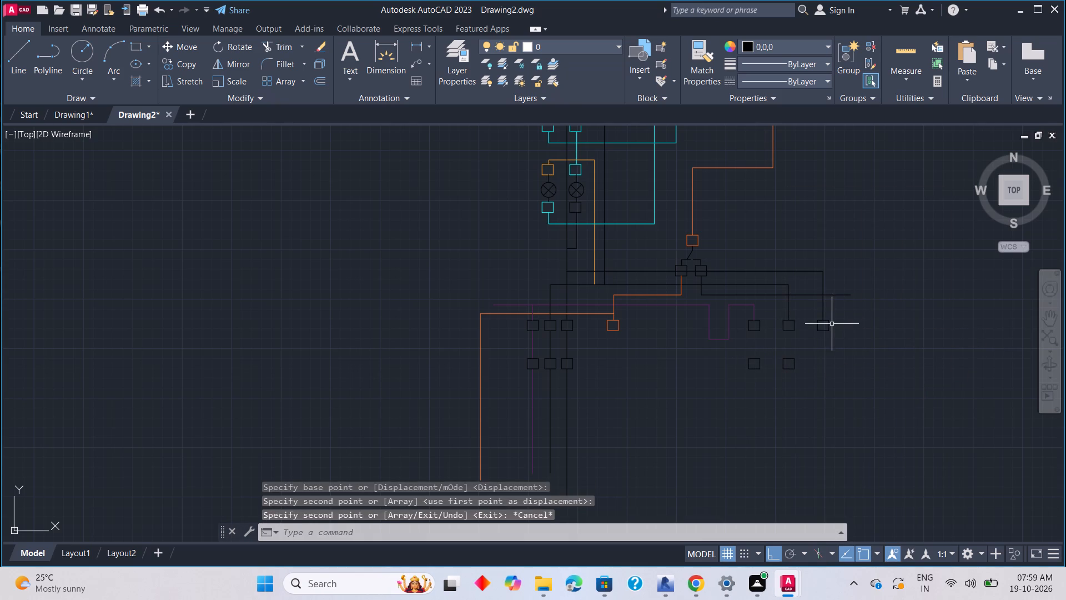
Copy the rightmost black terminal square straight down, level with the other two lower copies.
{"action": "left_click", "coordinate": [830, 326]}
{"action": "right_click", "coordinate": [847, 343]}
{"action": "left_click", "coordinate": [877, 325]}
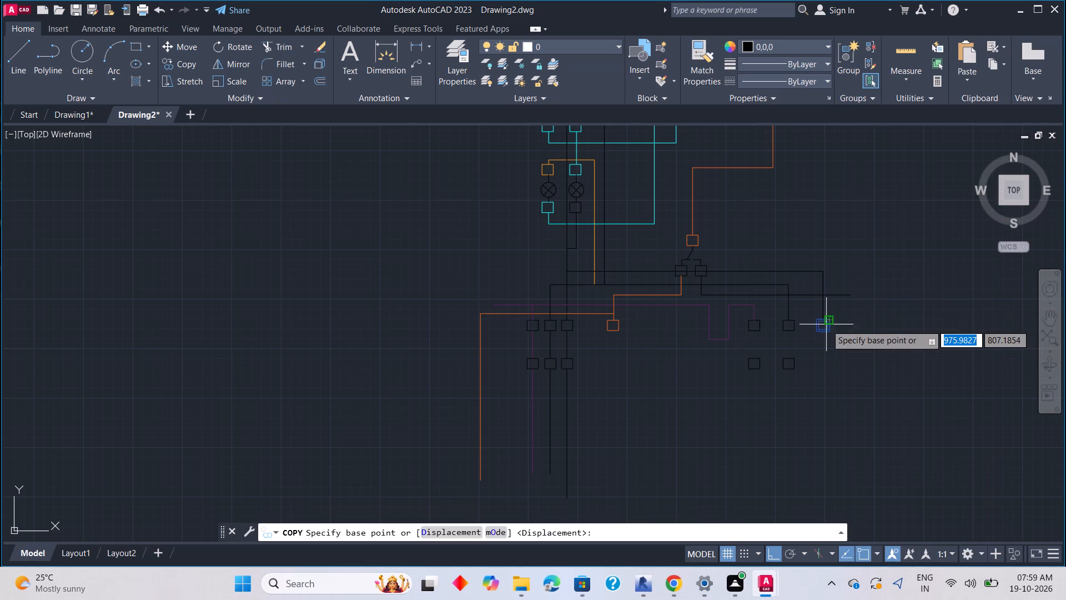
{"action": "left_click", "coordinate": [821, 321]}
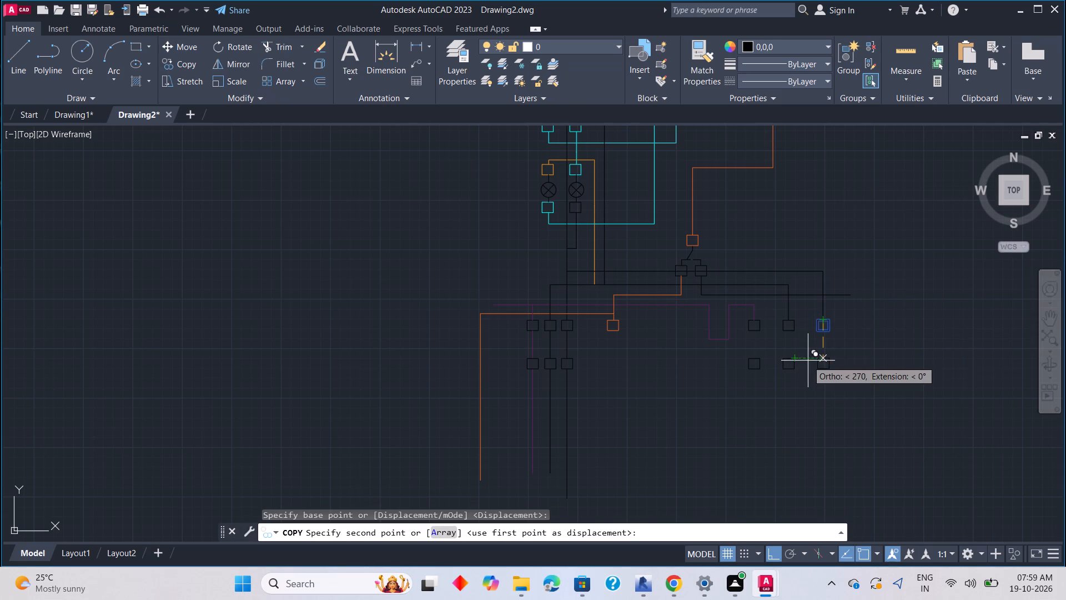
{"action": "left_click", "coordinate": [808, 361]}
{"action": "key", "text": "Escape"}
Draw a bridging line between the tops of the outer two lower squares, rising about 2.57 and running about 17.6 across.
{"action": "scroll", "coordinate": [792, 402], "scroll_direction": "down", "scroll_amount": 1}
{"action": "middle_click_drag", "start_coordinate": [790, 422], "coordinate": [801, 393]}
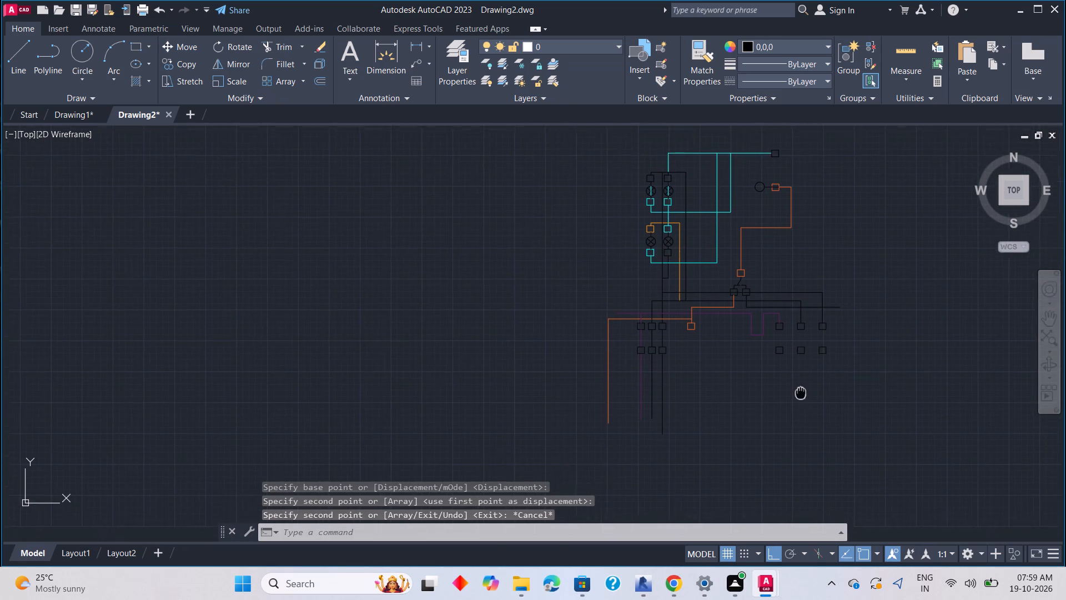
{"action": "middle_click_drag", "start_coordinate": [801, 393], "coordinate": [804, 364]}
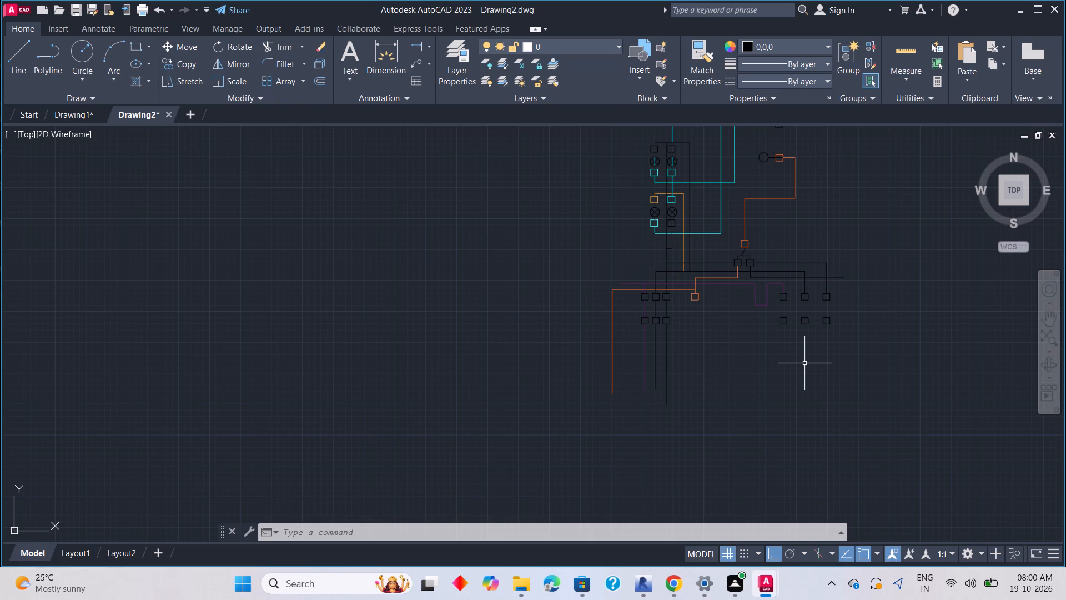
{"action": "middle_click_drag", "start_coordinate": [818, 327], "coordinate": [832, 430]}
{"action": "scroll", "coordinate": [789, 442], "scroll_direction": "up", "scroll_amount": 3}
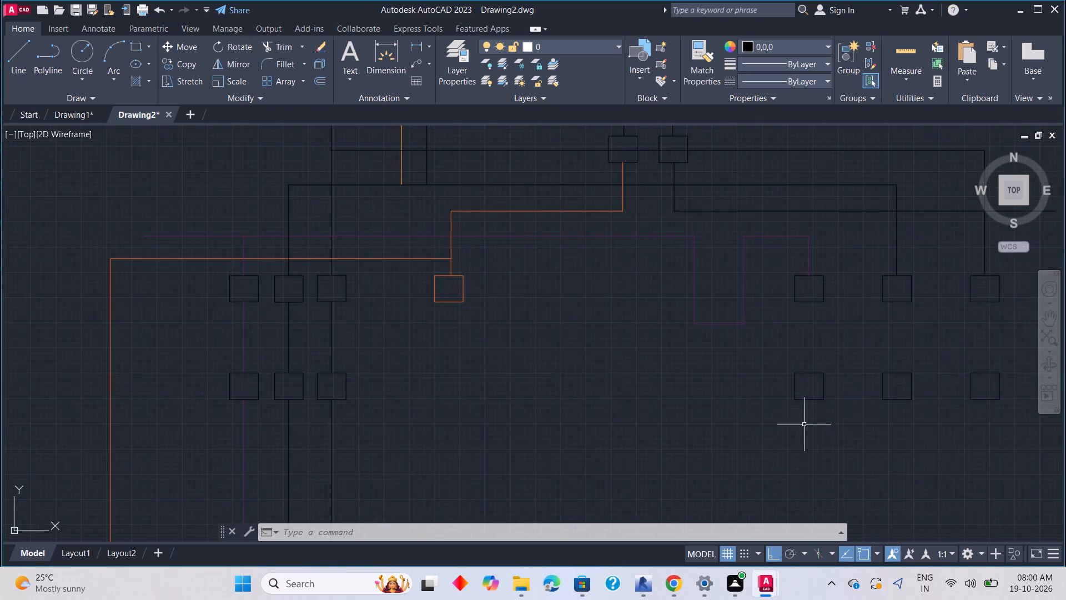
{"action": "middle_click_drag", "start_coordinate": [881, 391], "coordinate": [844, 401]}
{"action": "type", "text": "l"}
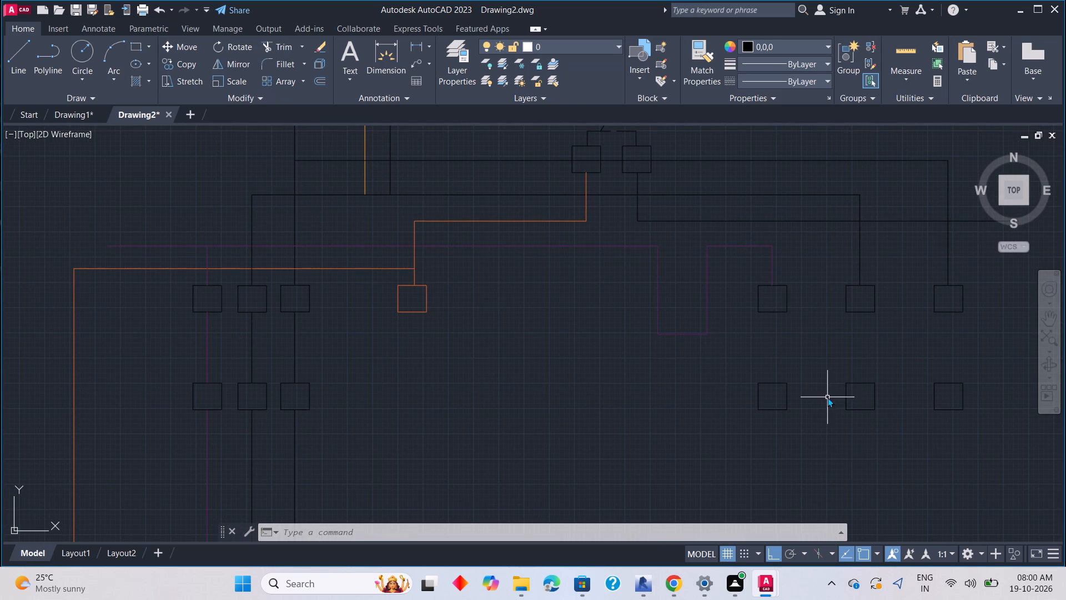
{"action": "key", "text": "space"}
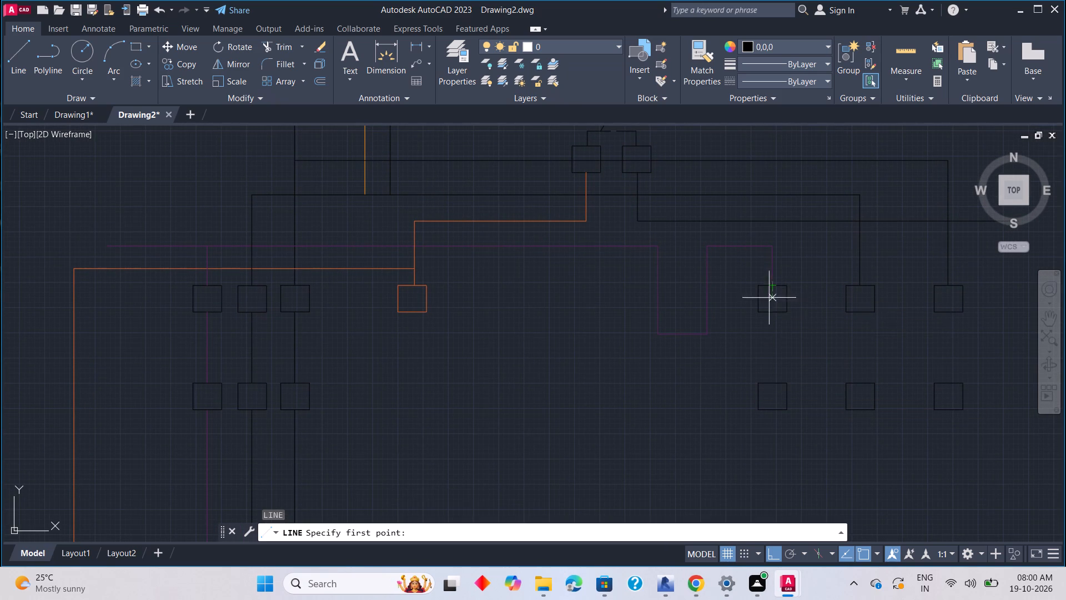
{"action": "left_click", "coordinate": [771, 382]}
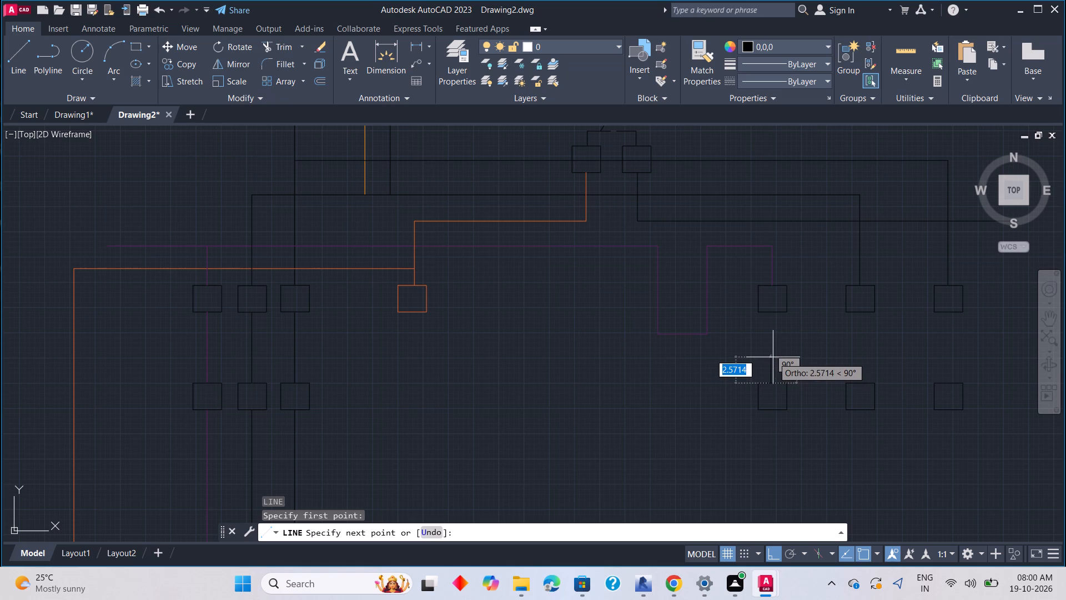
{"action": "left_click_drag", "start_coordinate": [773, 357], "coordinate": [781, 354]}
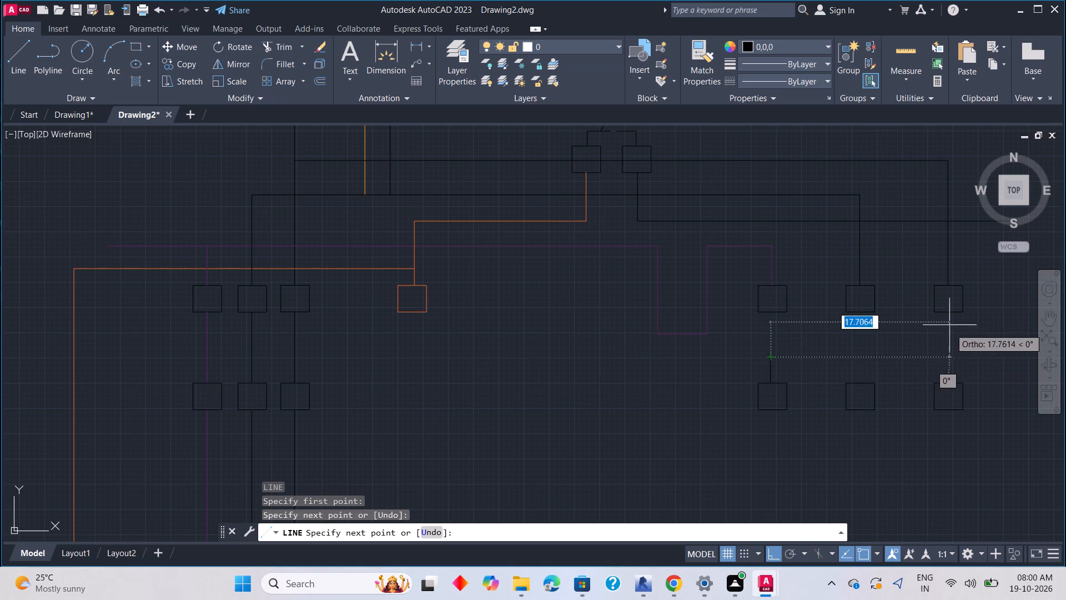
{"action": "left_click", "coordinate": [951, 358]}
{"action": "left_click", "coordinate": [949, 377]}
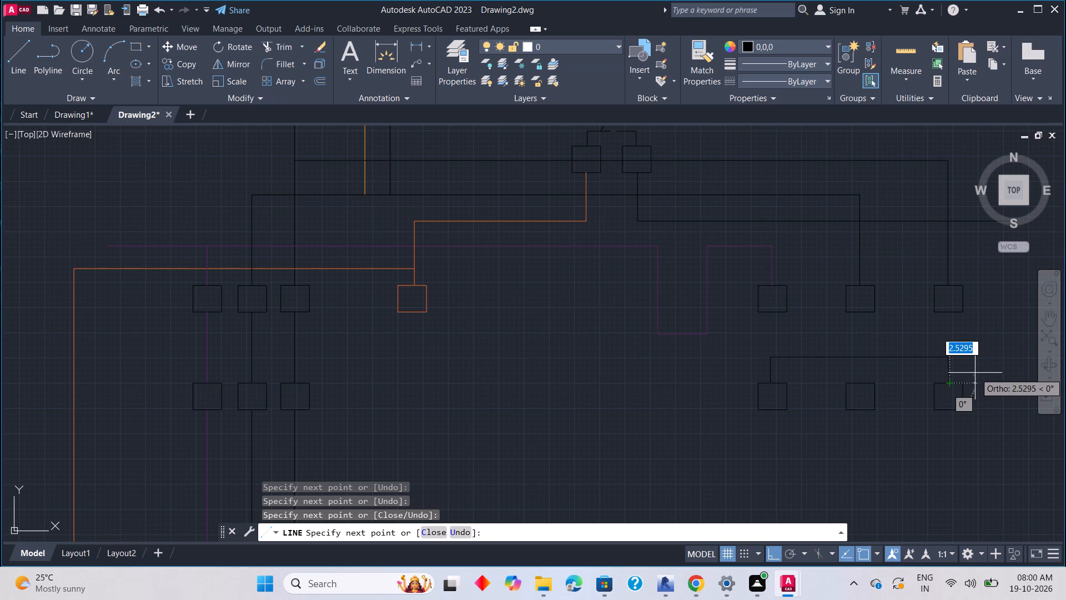
{"action": "key", "text": "ctrl+z"}
{"action": "scroll", "coordinate": [956, 385], "scroll_direction": "up", "scroll_amount": 4}
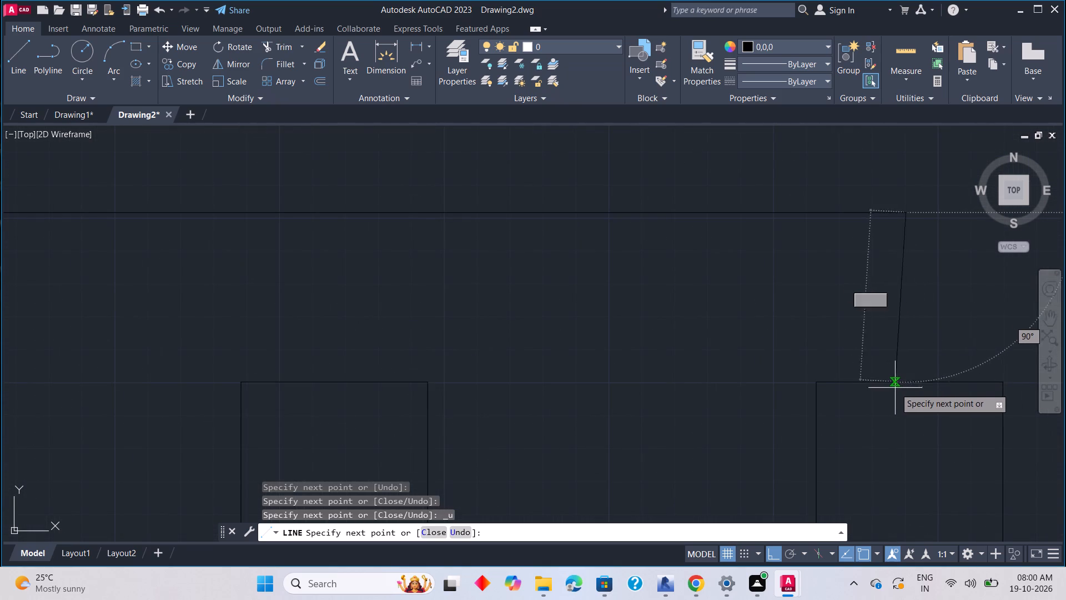
{"action": "left_click", "coordinate": [906, 382]}
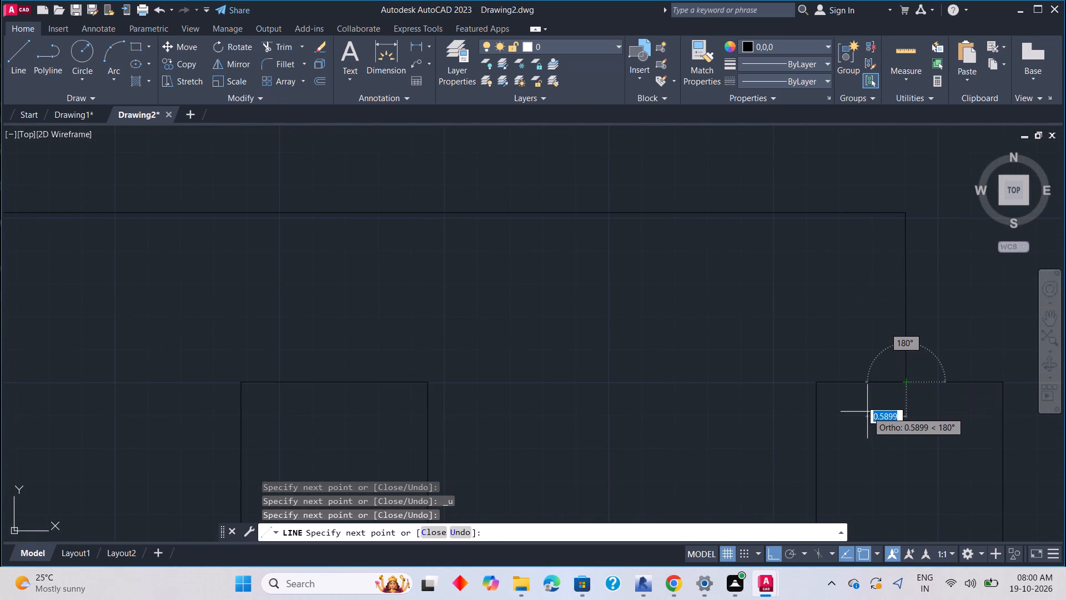
{"action": "key", "text": "Escape"}
Draw a vertical line from the top edge of the middle lower square up to the horizontal bridging line.
{"action": "scroll", "coordinate": [889, 320], "scroll_direction": "down", "scroll_amount": 3}
{"action": "scroll", "coordinate": [821, 324], "scroll_direction": "down", "scroll_amount": 1}
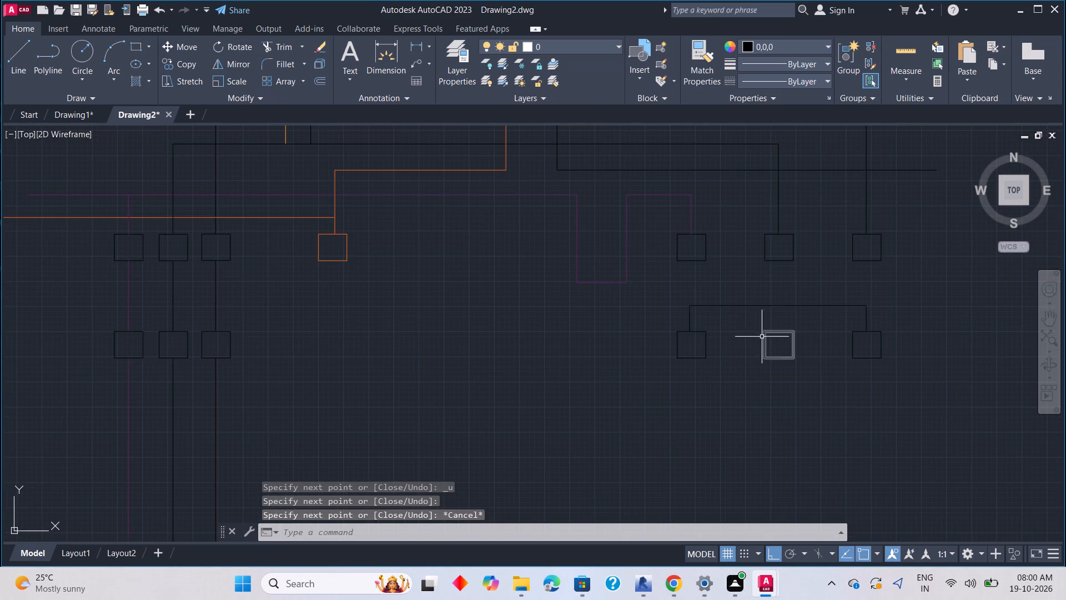
{"action": "scroll", "coordinate": [771, 328], "scroll_direction": "up", "scroll_amount": 2}
{"action": "key", "text": "l"}
{"action": "key", "text": "space"}
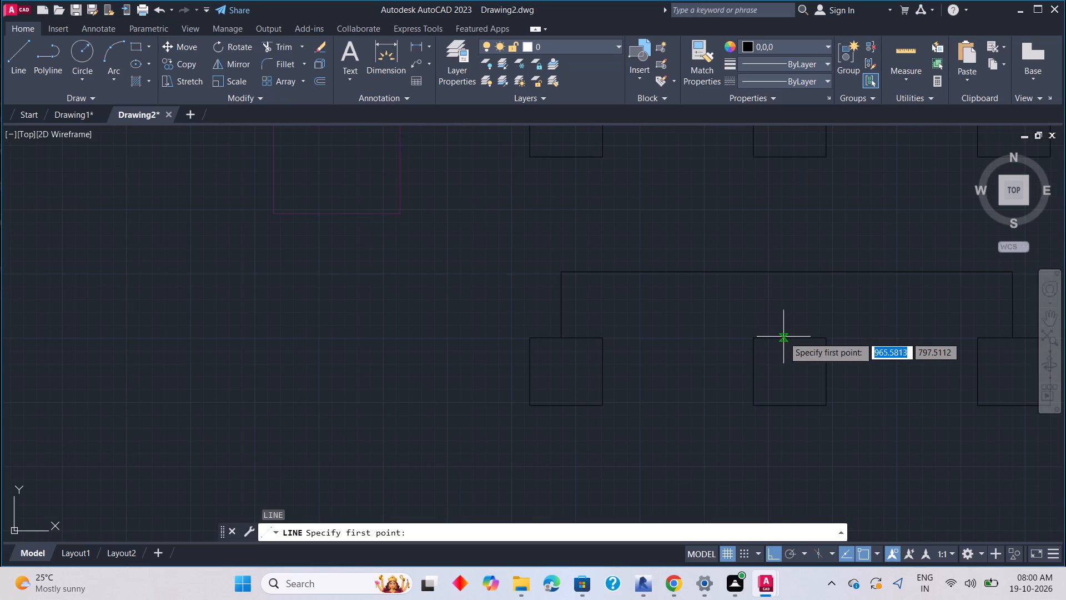
{"action": "left_click", "coordinate": [793, 338]}
{"action": "left_click", "coordinate": [793, 272]}
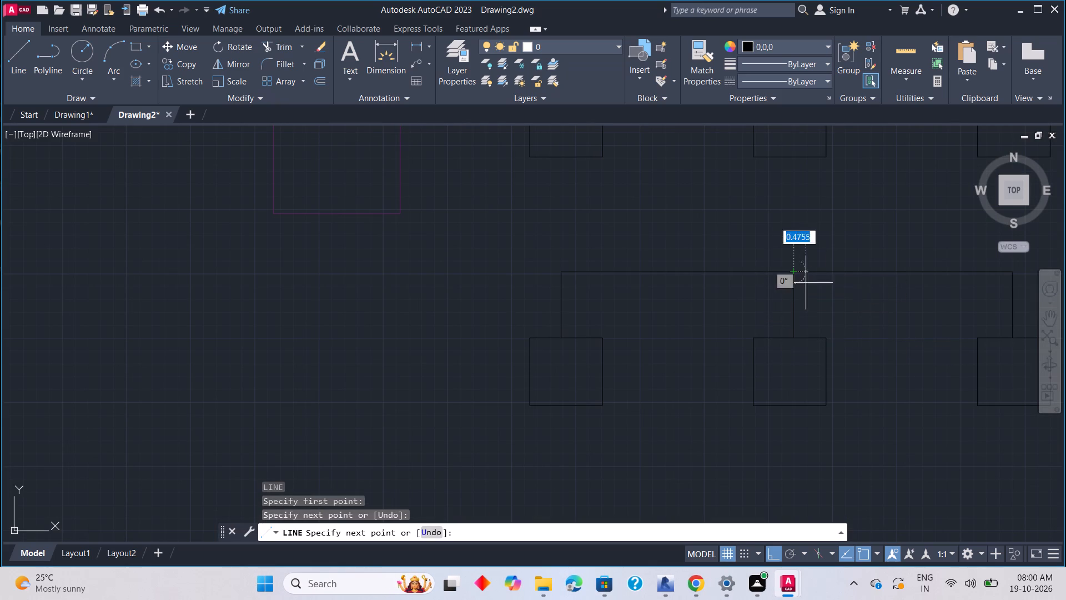
{"action": "key", "text": "Escape"}
Trim away both halves of the horizontal bridging line, leaving only the three vertical stubs.
{"action": "type", "text": "tr"}
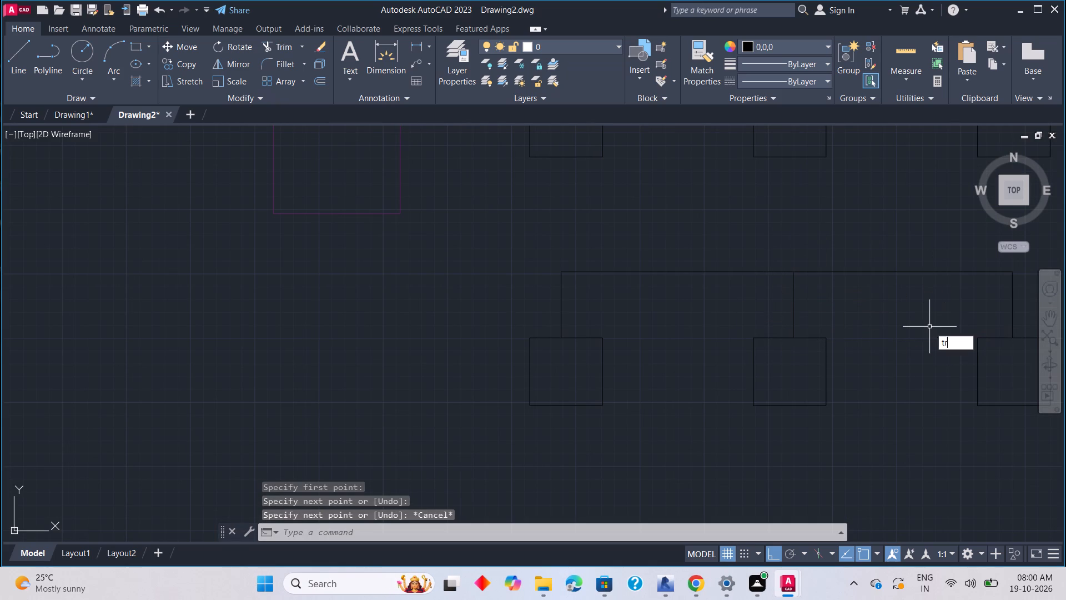
{"action": "key", "text": "space"}
{"action": "left_click", "coordinate": [920, 273]}
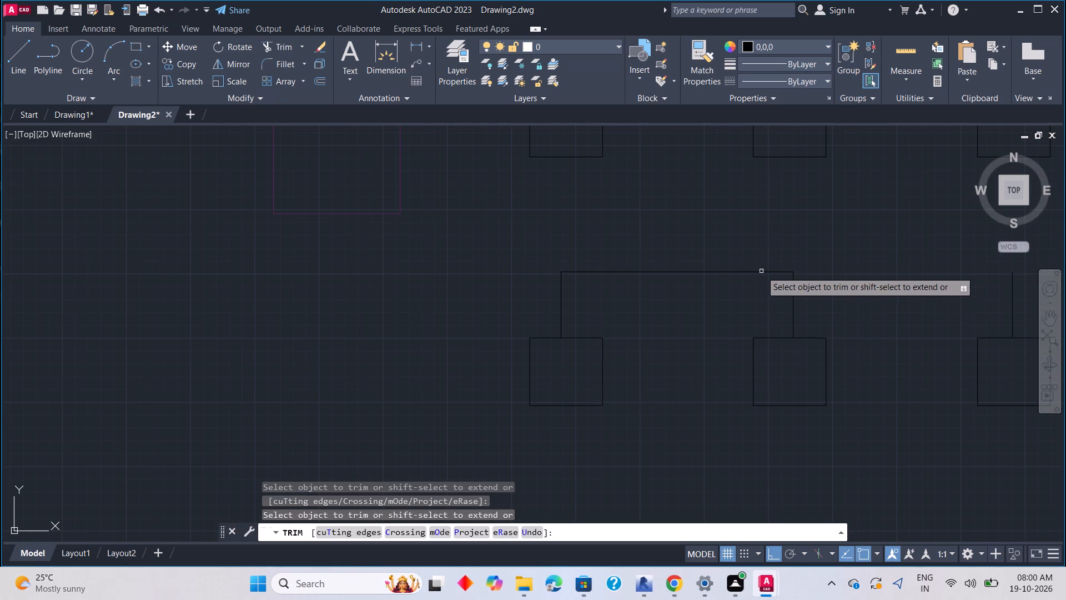
{"action": "left_click", "coordinate": [755, 270]}
{"action": "key", "text": "Escape"}
With Ortho off, join the outer stubs by a line going about 3.34 up-left at 127°, about 17.1 horizontally, and diagonally down.
{"action": "scroll", "coordinate": [797, 279], "scroll_direction": "down", "scroll_amount": 1}
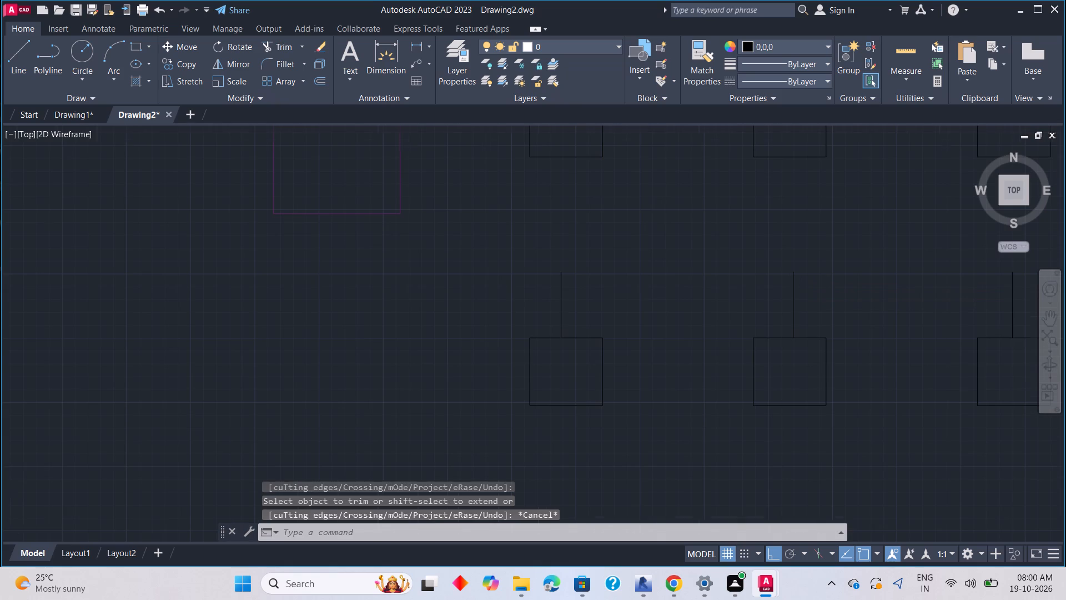
{"action": "middle_click_drag", "start_coordinate": [686, 274], "coordinate": [747, 302]}
{"action": "type", "text": "ll"}
{"action": "key", "text": "space"}
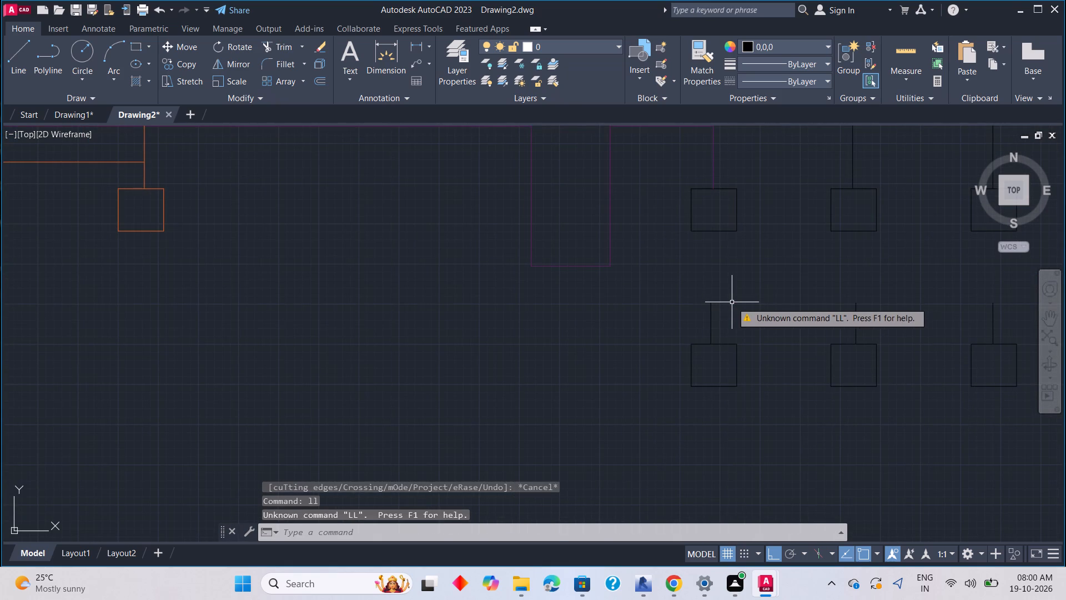
{"action": "type", "text": "l"}
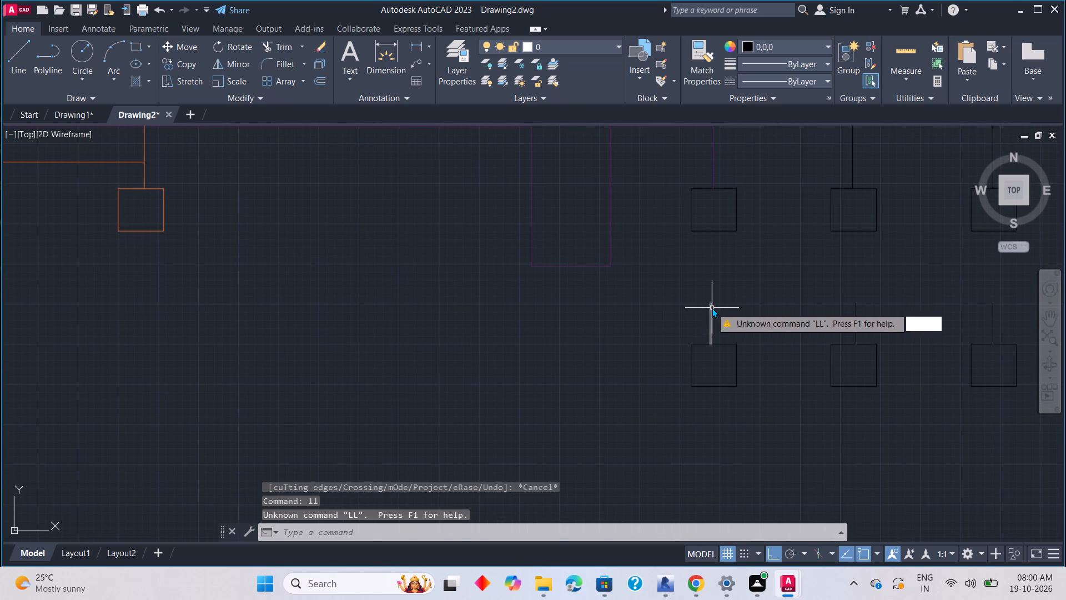
{"action": "key", "text": "space"}
{"action": "left_click", "coordinate": [710, 301]}
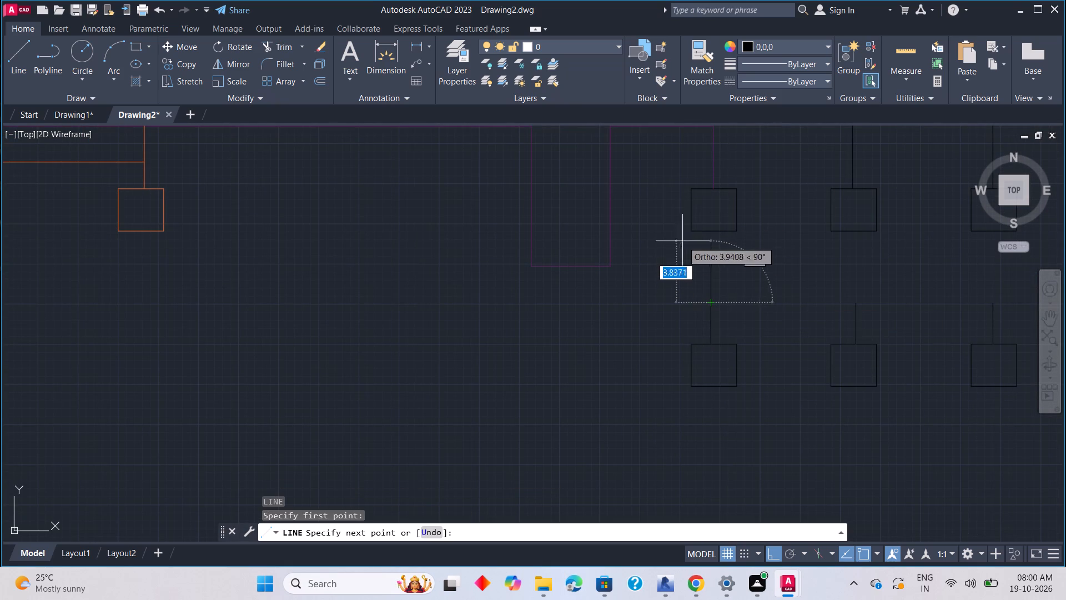
{"action": "left_click_drag", "start_coordinate": [768, 554], "coordinate": [765, 548]}
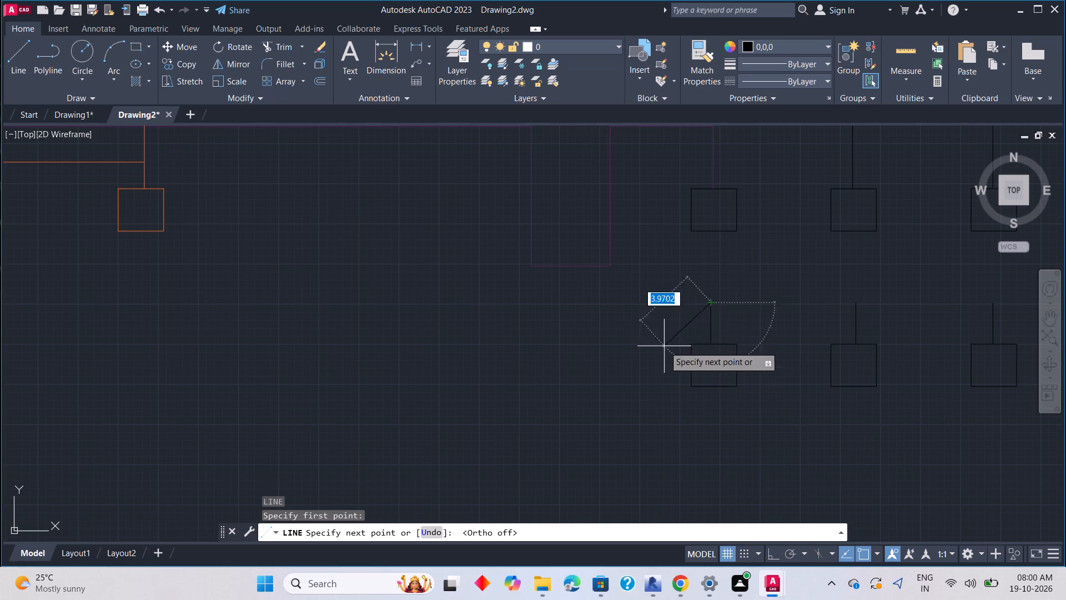
{"action": "left_click", "coordinate": [680, 260]}
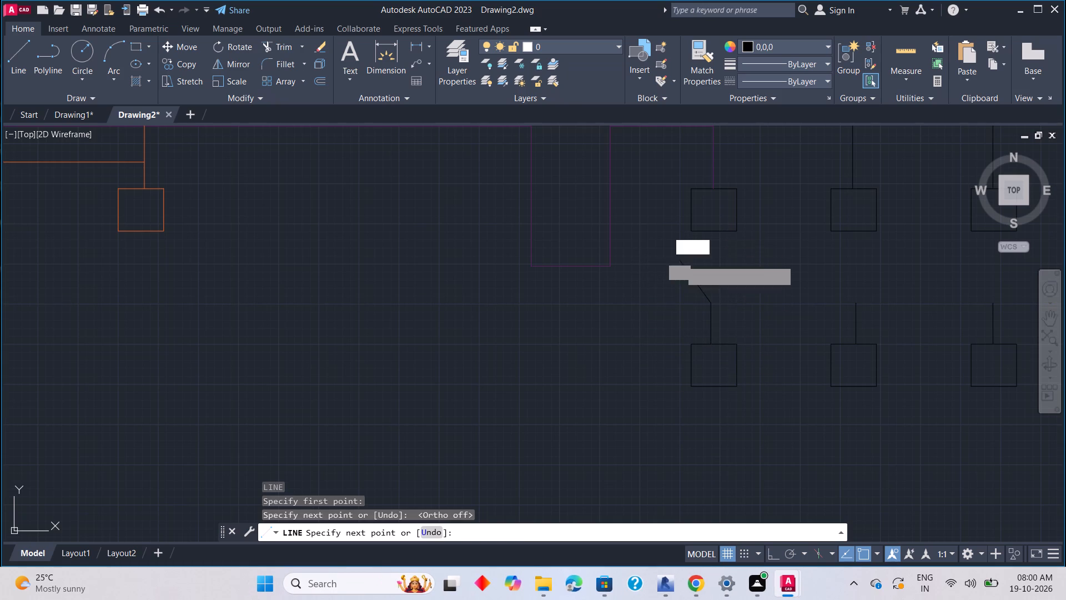
{"action": "middle_click_drag", "start_coordinate": [909, 260], "coordinate": [641, 292]}
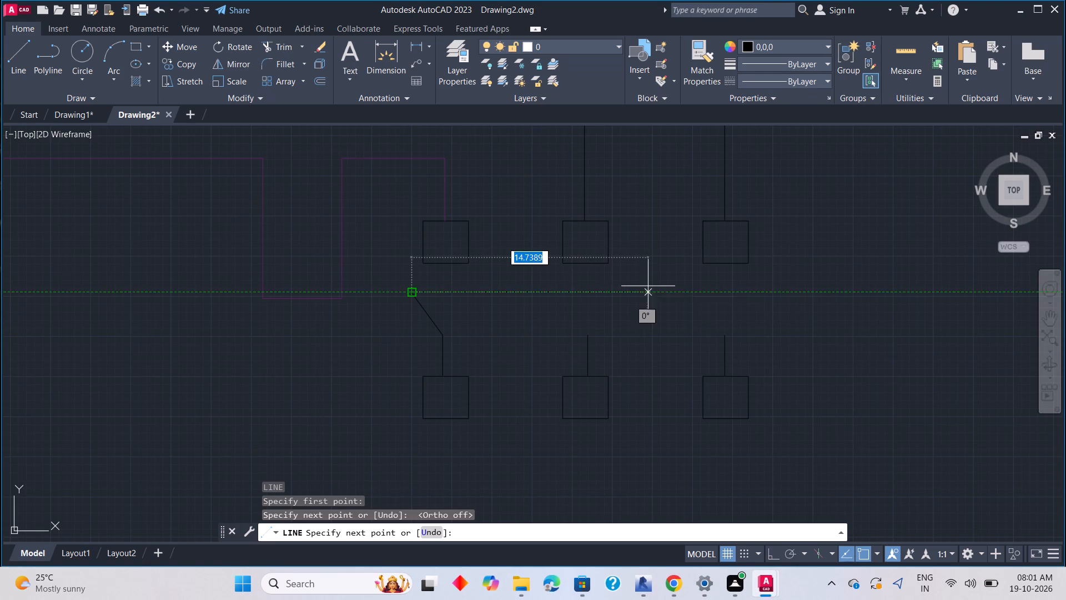
{"action": "left_click", "coordinate": [686, 292]}
{"action": "left_click", "coordinate": [726, 336]}
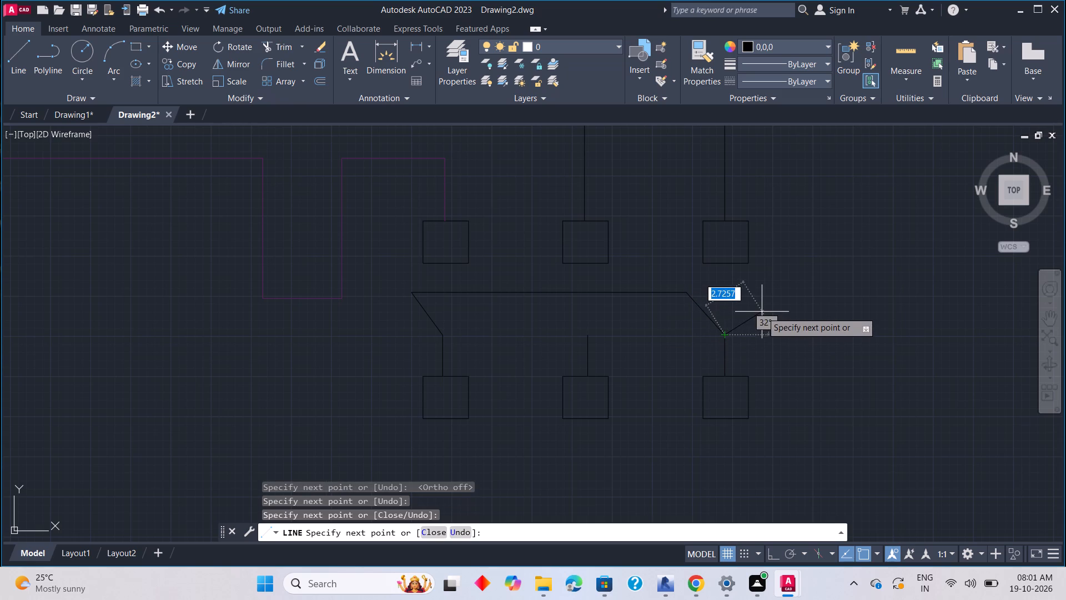
{"action": "key", "text": "Escape"}
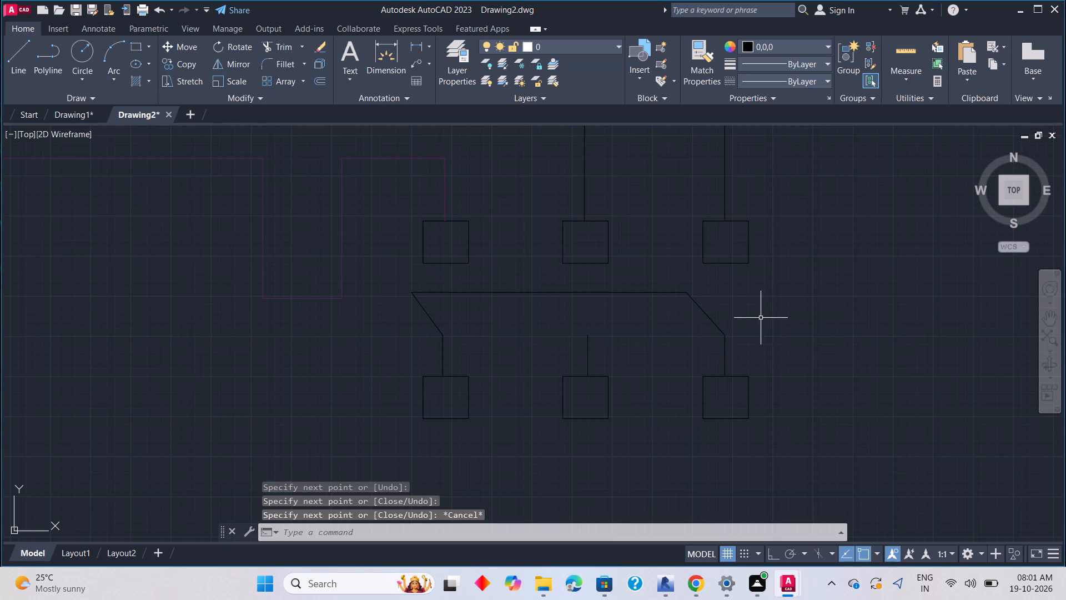
Draw a diagonal line from the top of the middle stub up-left at about 129° to the horizontal linking line.
{"action": "type", "text": "l"}
{"action": "key", "text": "space"}
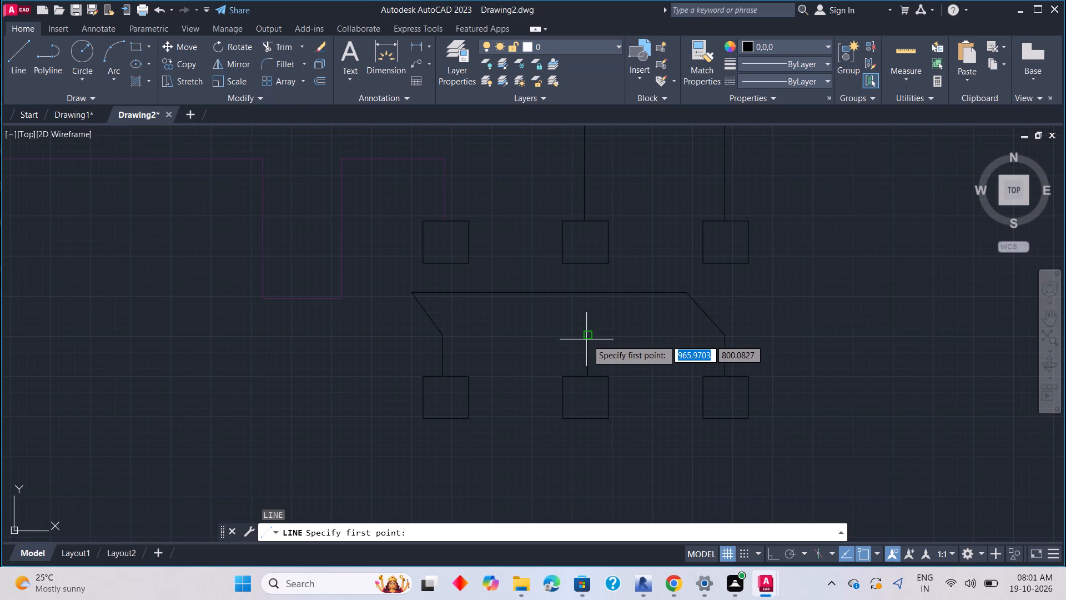
{"action": "left_click", "coordinate": [587, 339]}
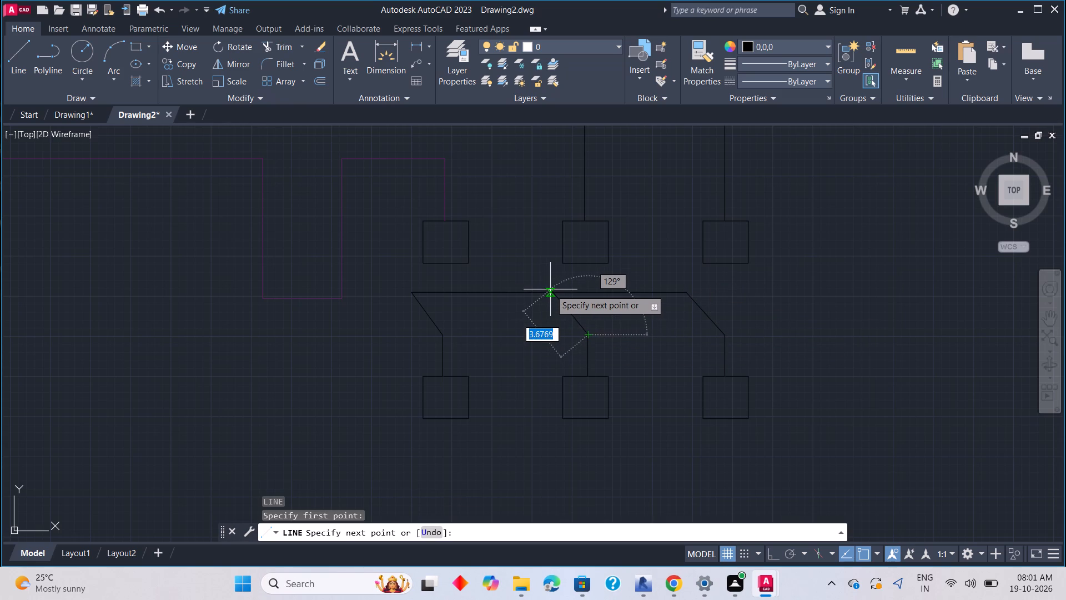
{"action": "left_click", "coordinate": [550, 291]}
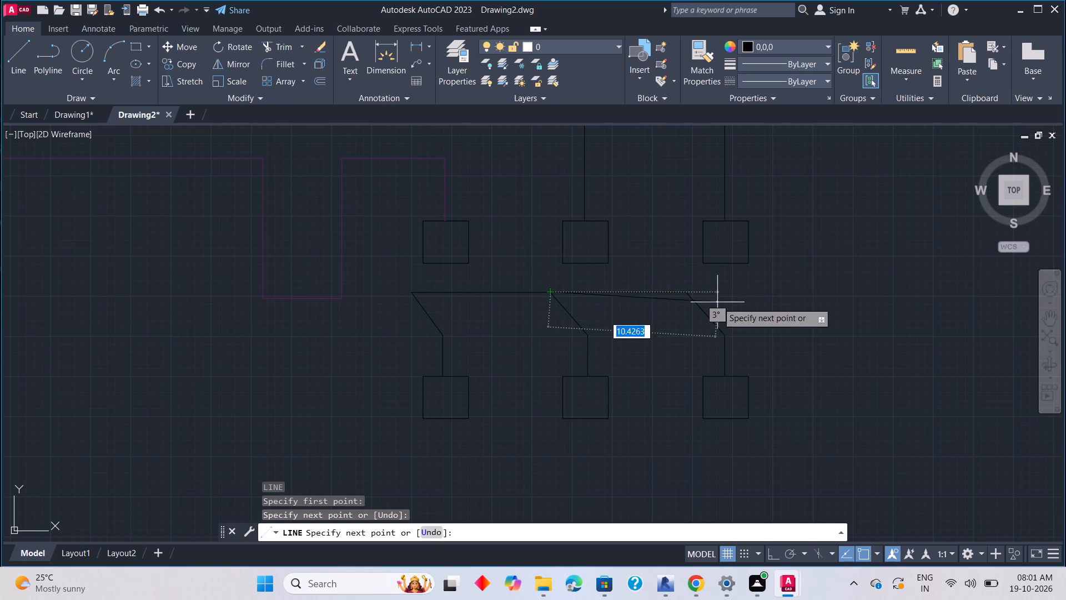
{"action": "key", "text": "Escape"}
Trim away both halves of the horizontal linking line, leaving three separate angled switch blades above the lower squares.
{"action": "middle_click_drag", "start_coordinate": [600, 301], "coordinate": [811, 325]}
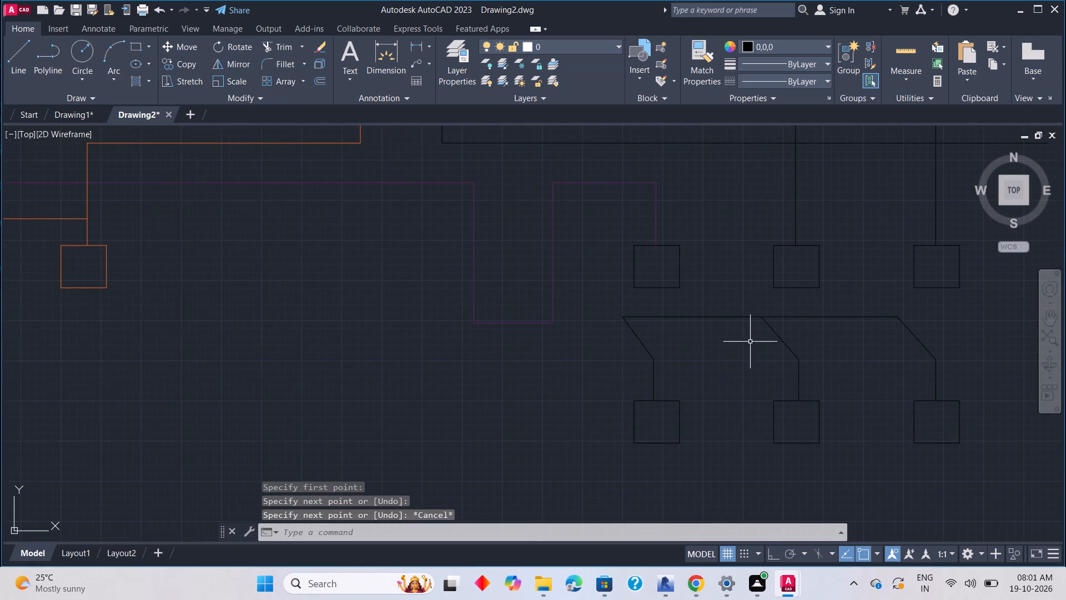
{"action": "key", "text": "t"}
{"action": "type", "text": "r"}
{"action": "key", "text": "space"}
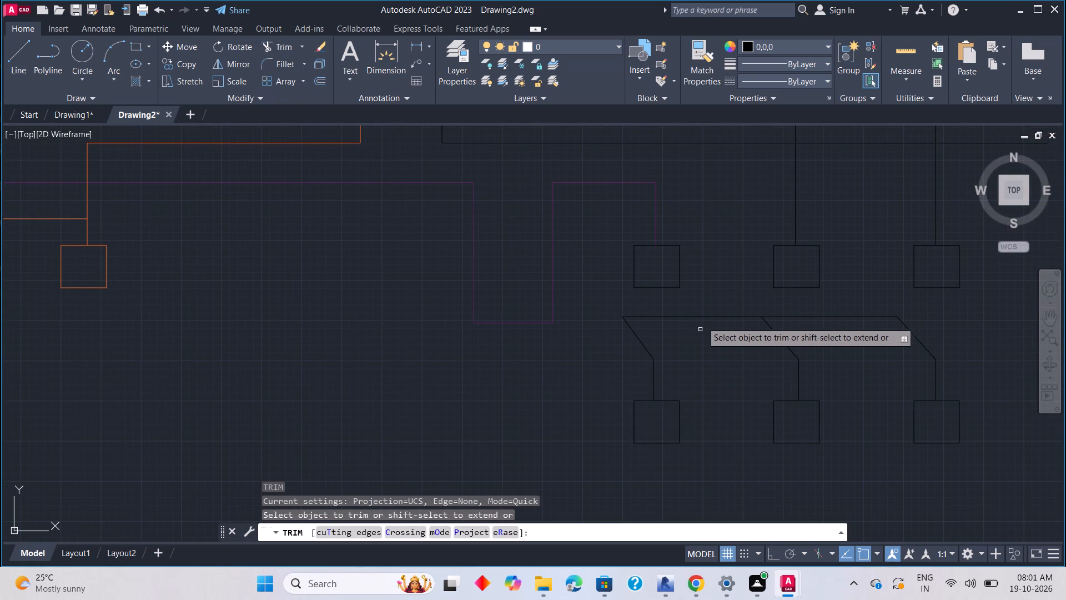
{"action": "left_click_drag", "start_coordinate": [702, 312], "coordinate": [706, 345]}
{"action": "left_click_drag", "start_coordinate": [814, 306], "coordinate": [814, 342]}
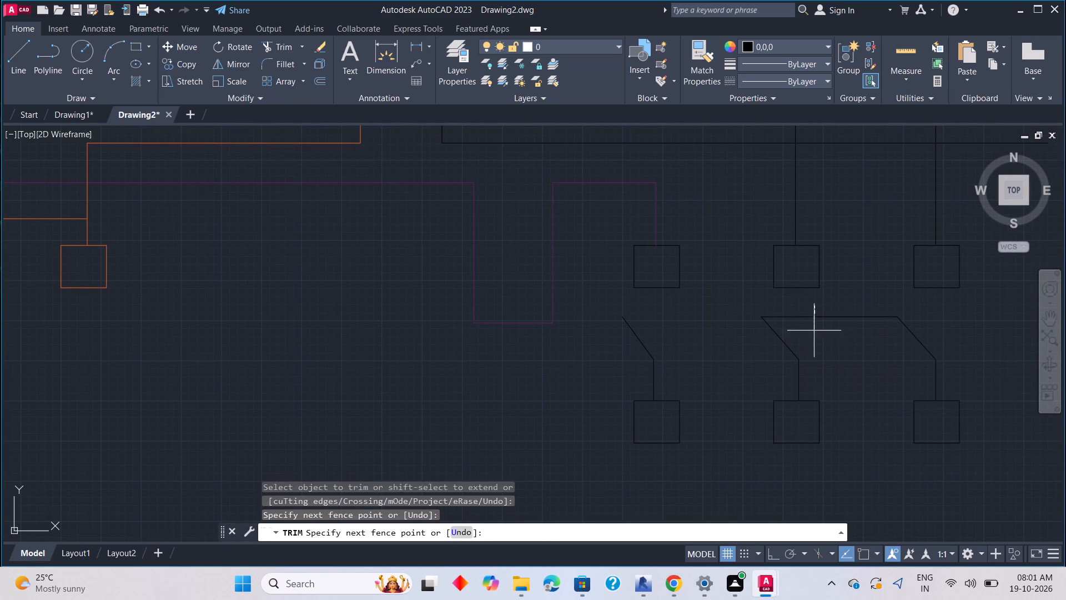
{"action": "left_click_drag", "start_coordinate": [814, 342], "coordinate": [813, 351]}
{"action": "key", "text": "Escape"}
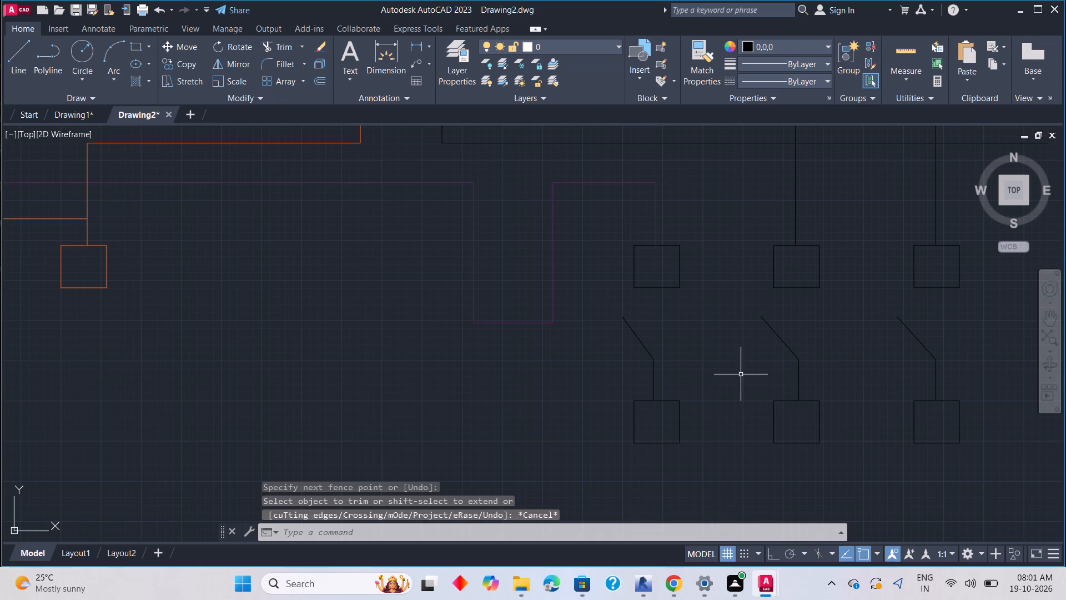
{"action": "middle_click_drag", "start_coordinate": [740, 366], "coordinate": [740, 321]}
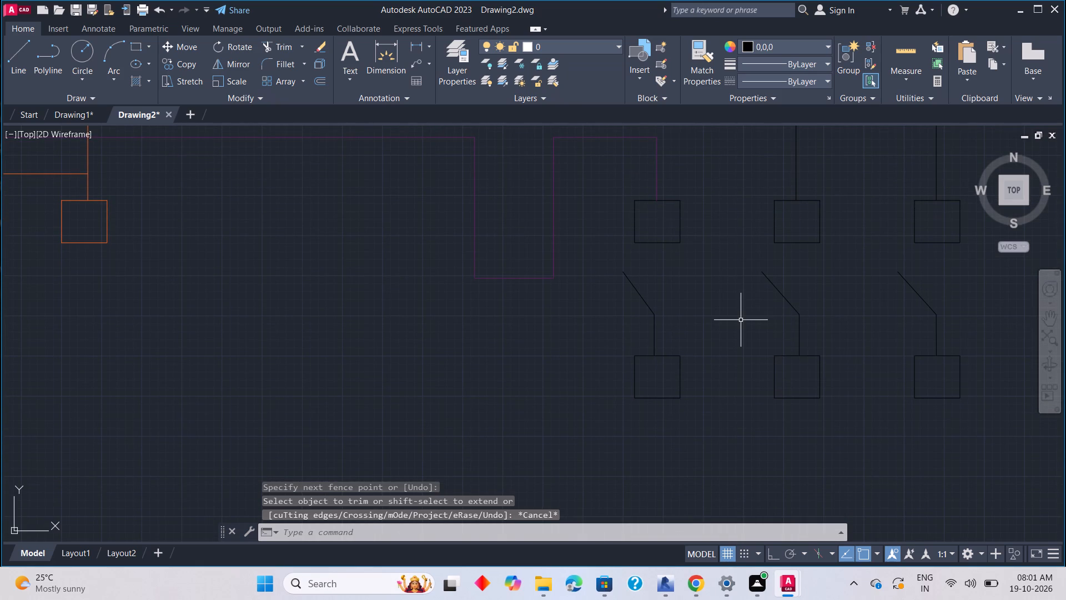
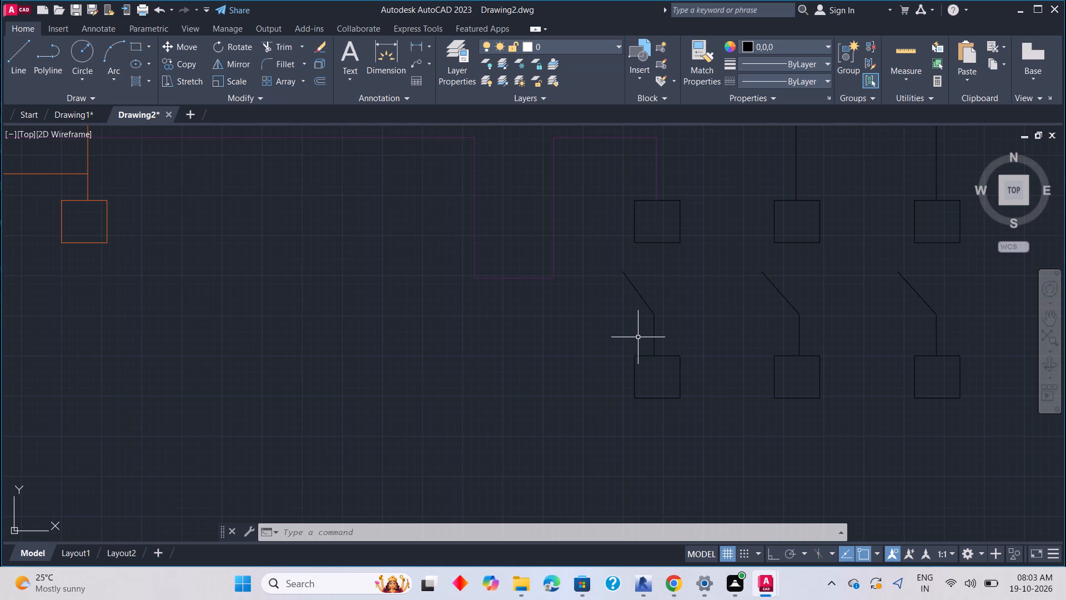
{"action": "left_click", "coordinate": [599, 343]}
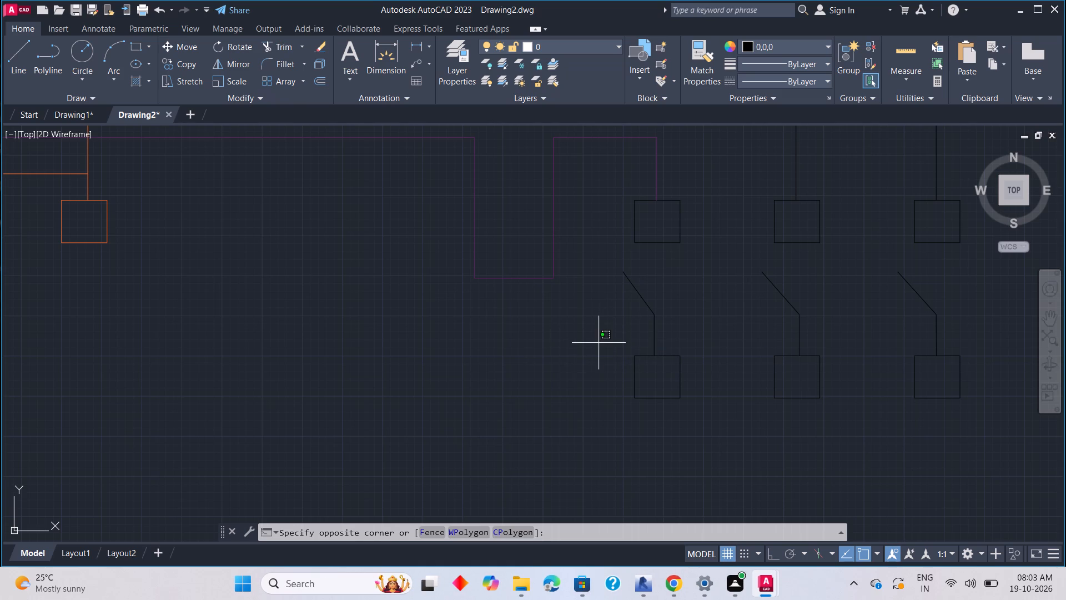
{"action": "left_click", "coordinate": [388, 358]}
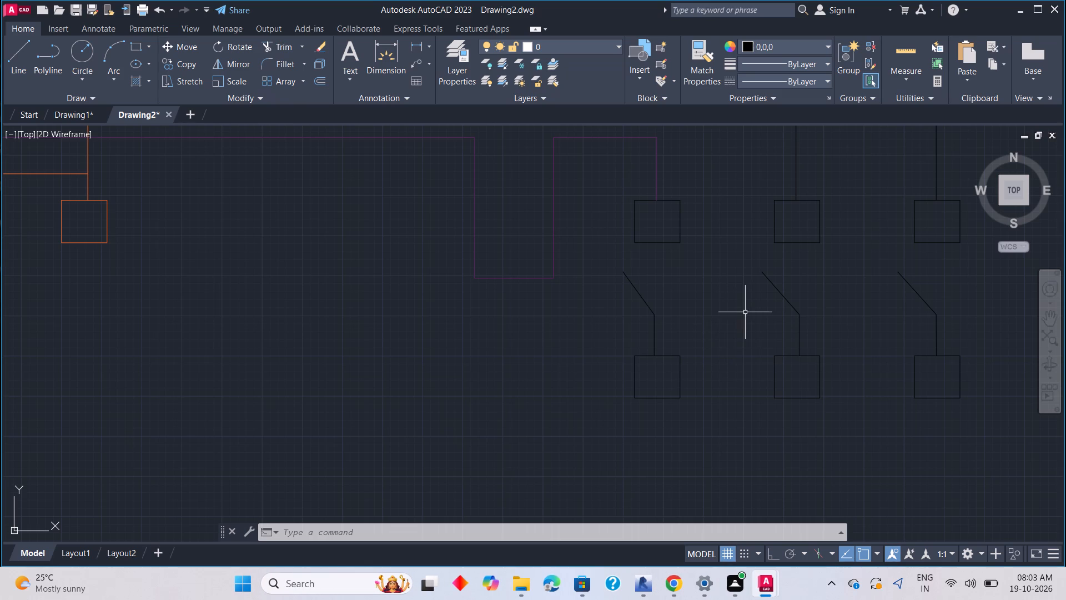
With Ortho on, draw a horizontal line about 18 long from the first switch blade across the middle blade to just past the third.
{"action": "type", "text": "l"}
{"action": "key", "text": "space"}
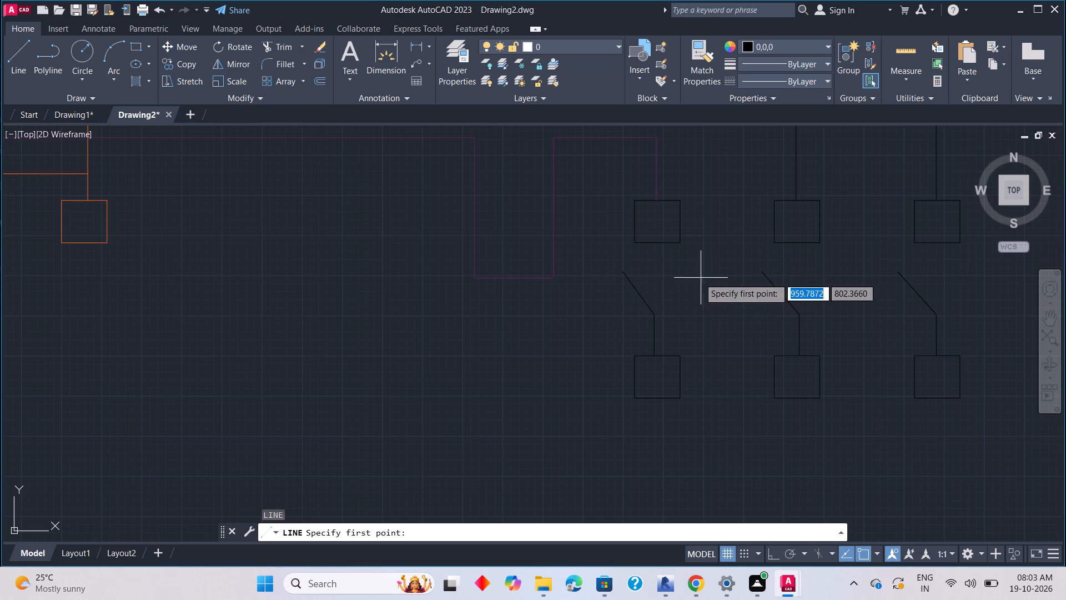
{"action": "left_click", "coordinate": [640, 293]}
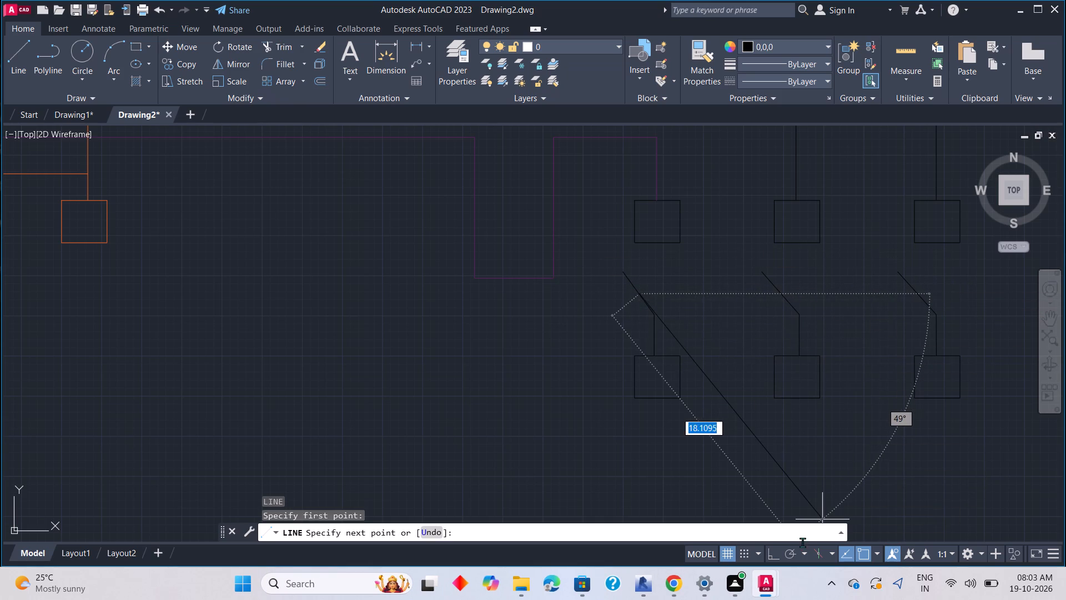
{"action": "left_click", "coordinate": [771, 551]}
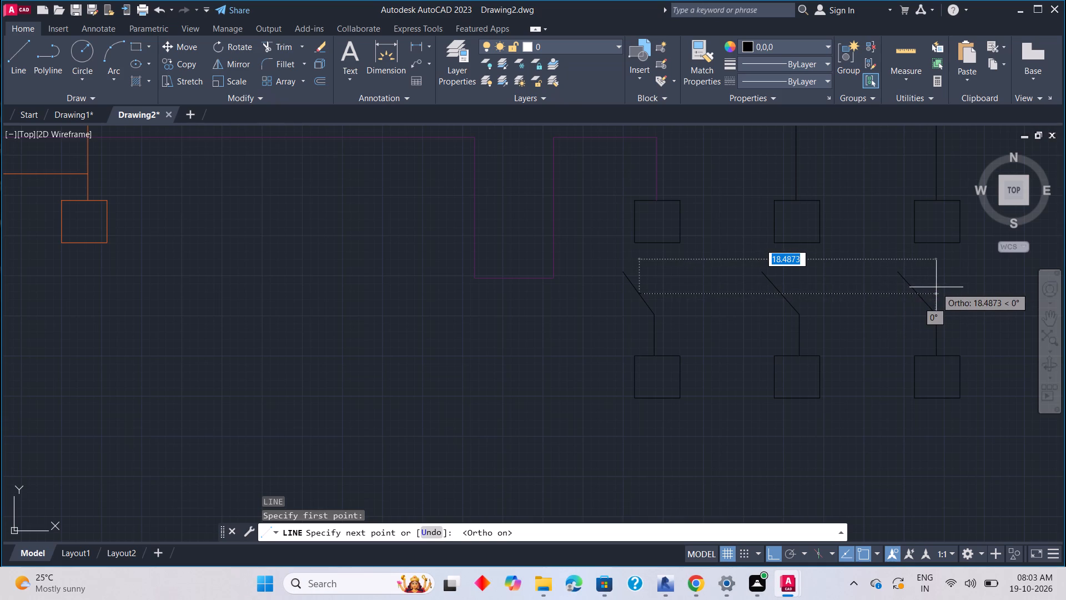
{"action": "left_click", "coordinate": [923, 294]}
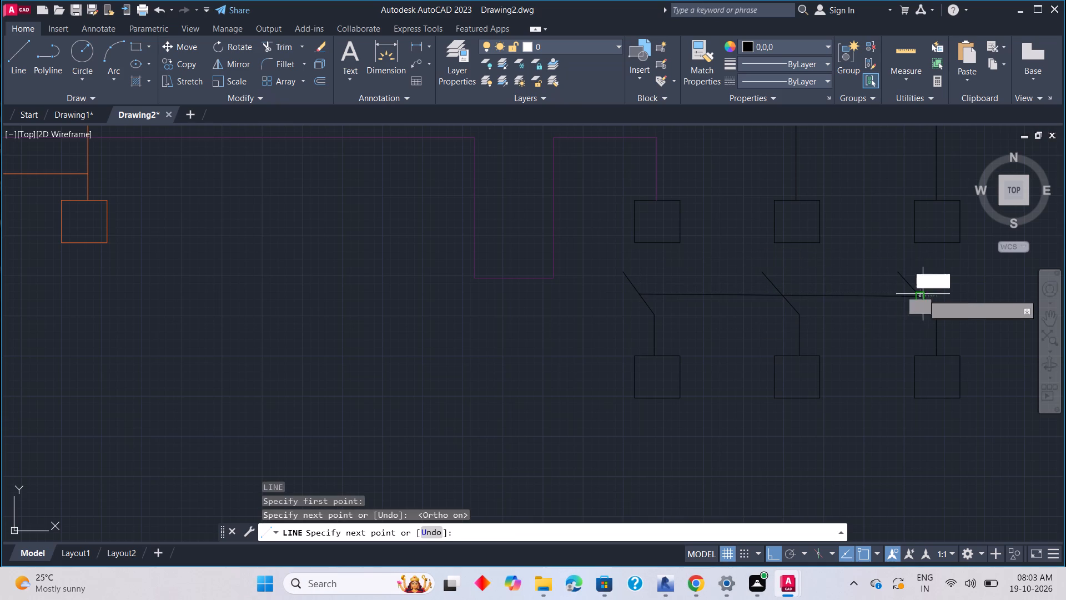
{"action": "scroll", "coordinate": [857, 290], "scroll_direction": "up", "scroll_amount": 1}
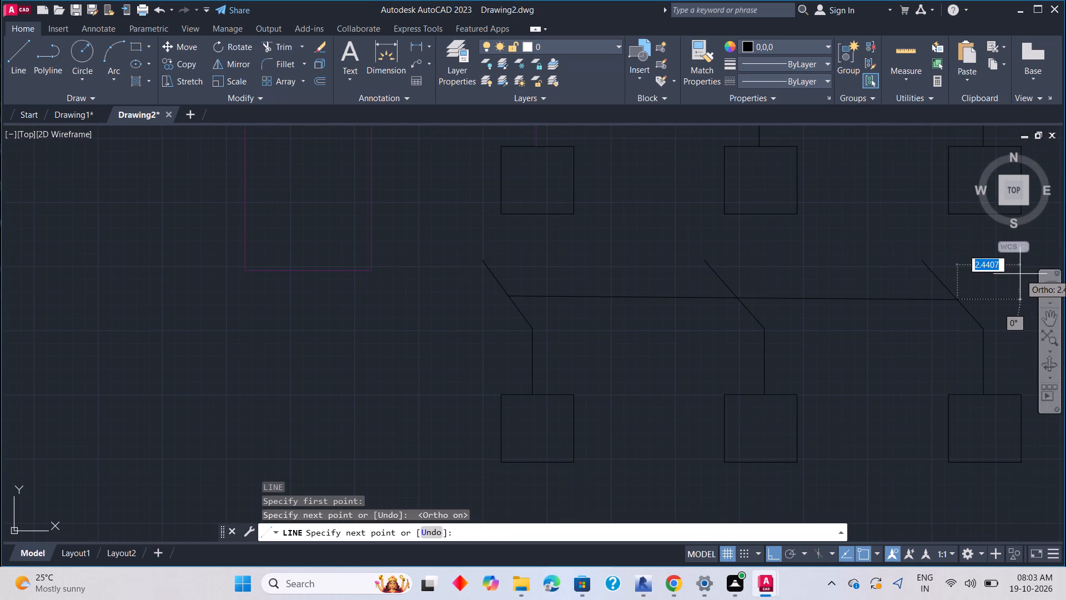
{"action": "key", "text": "ctrl+z"}
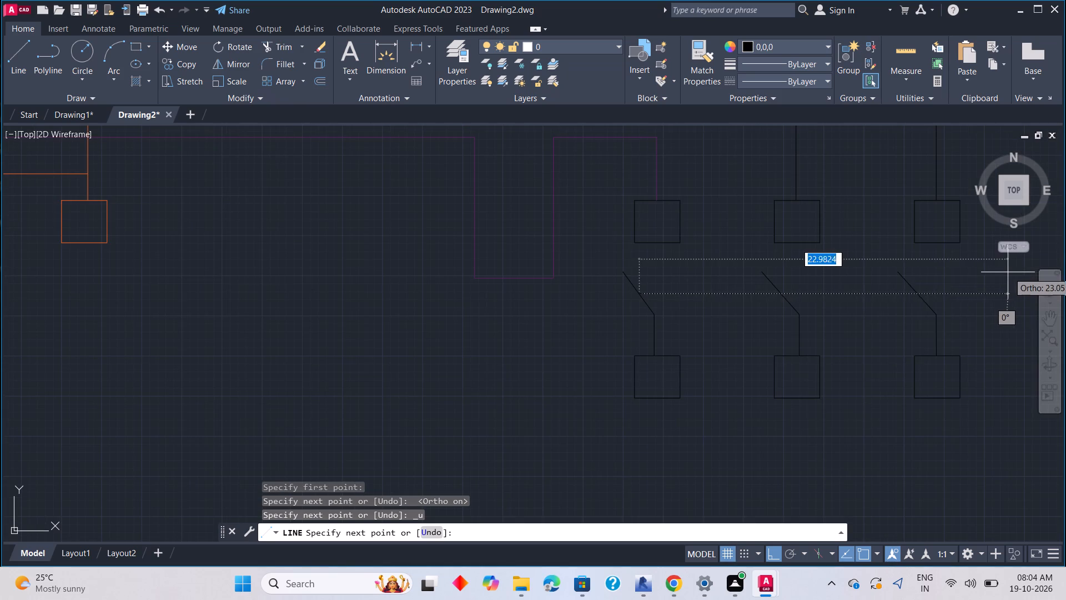
{"action": "left_click", "coordinate": [931, 286]}
{"action": "key", "text": "Escape"}
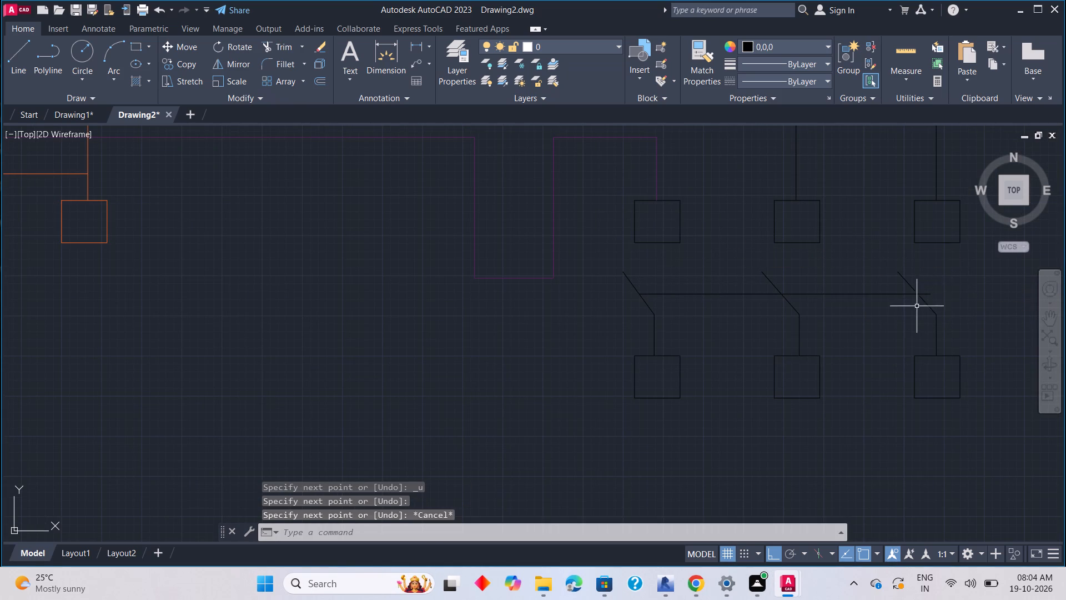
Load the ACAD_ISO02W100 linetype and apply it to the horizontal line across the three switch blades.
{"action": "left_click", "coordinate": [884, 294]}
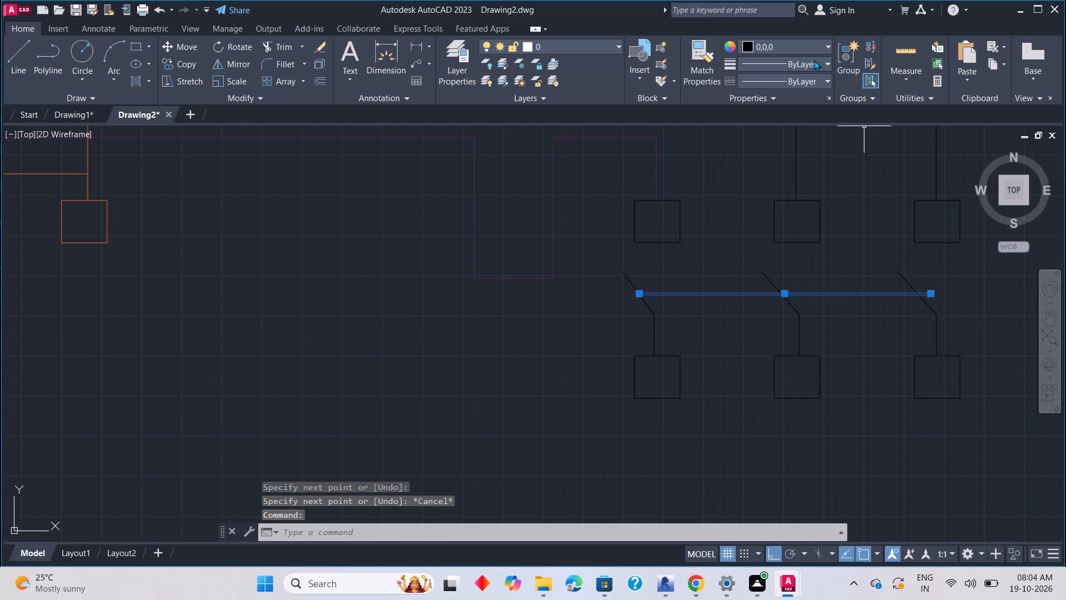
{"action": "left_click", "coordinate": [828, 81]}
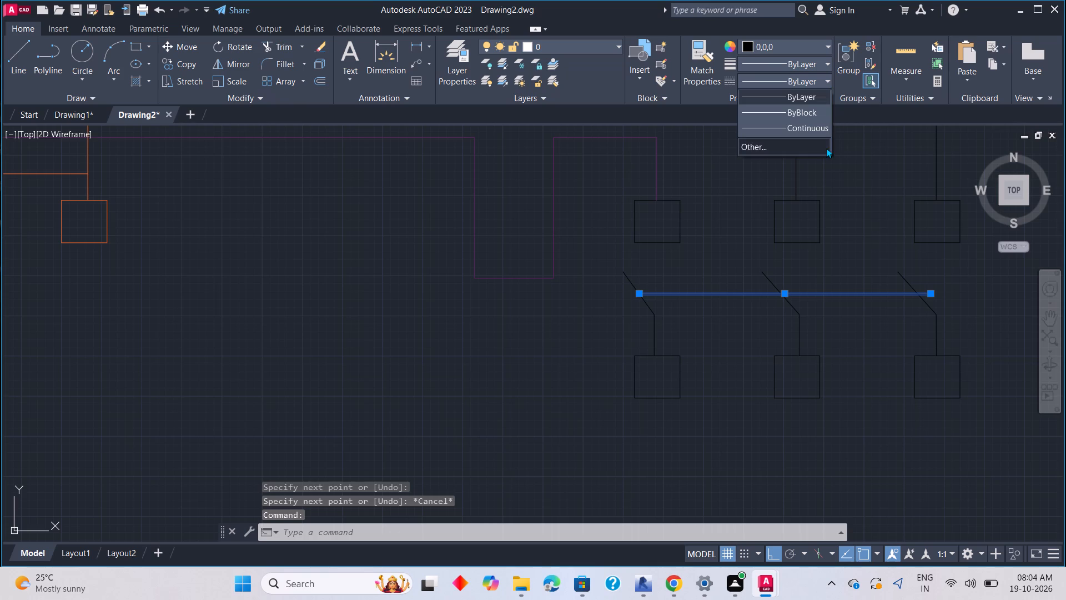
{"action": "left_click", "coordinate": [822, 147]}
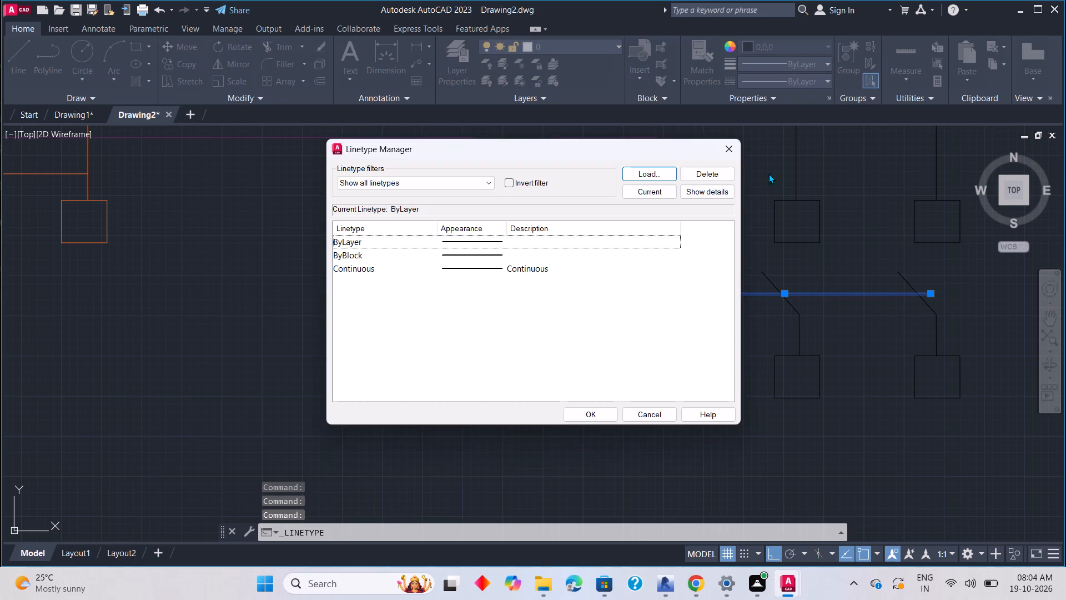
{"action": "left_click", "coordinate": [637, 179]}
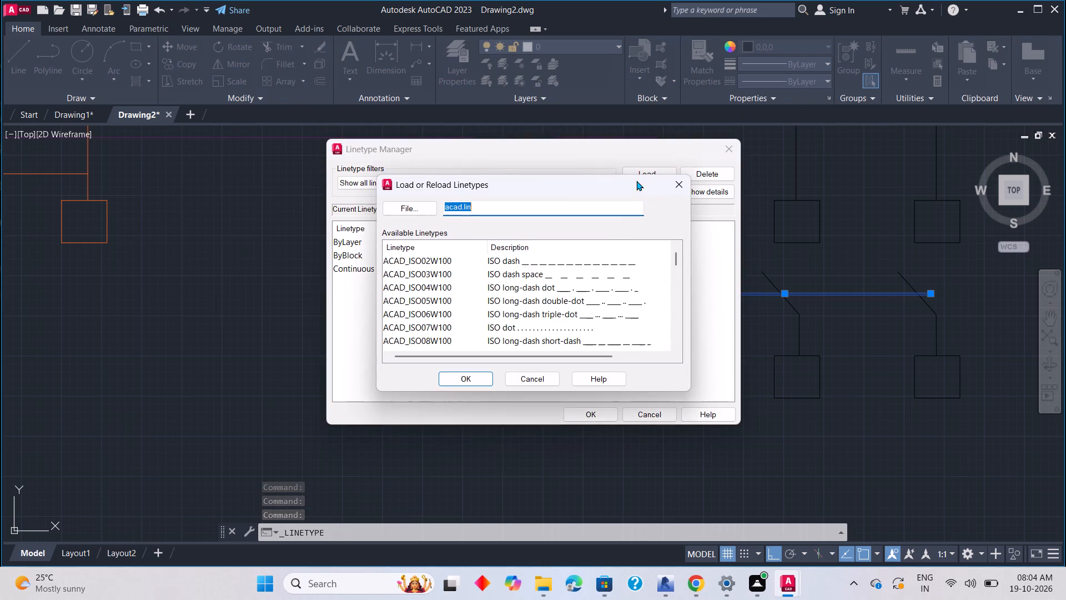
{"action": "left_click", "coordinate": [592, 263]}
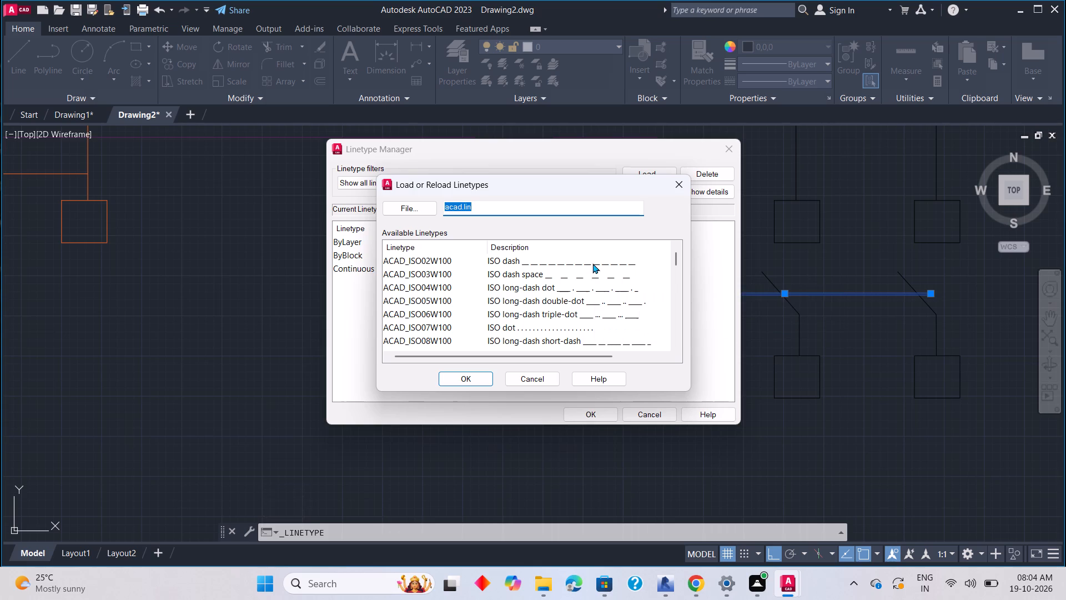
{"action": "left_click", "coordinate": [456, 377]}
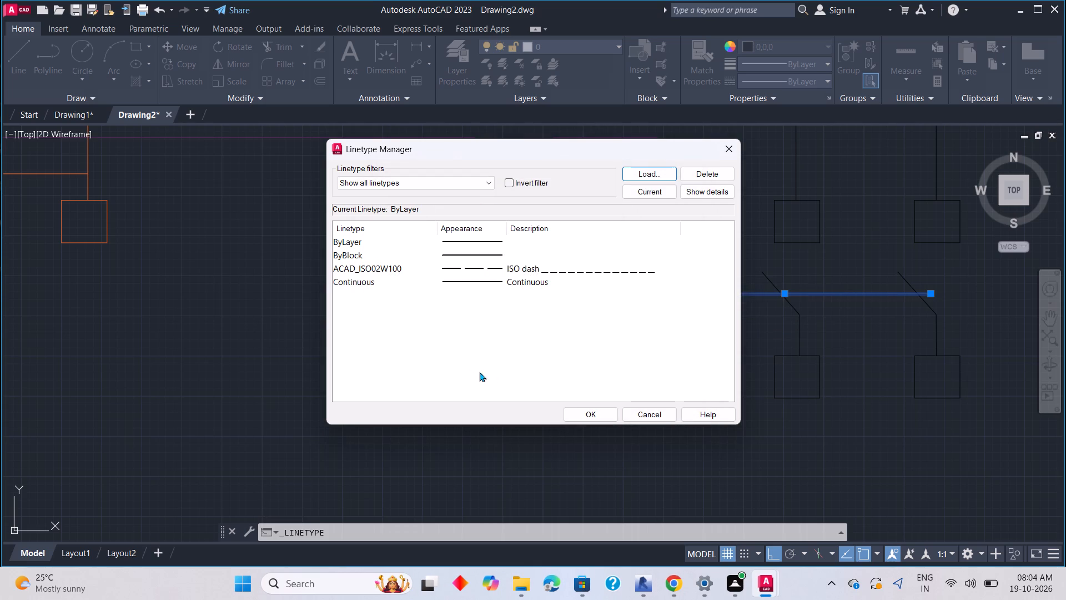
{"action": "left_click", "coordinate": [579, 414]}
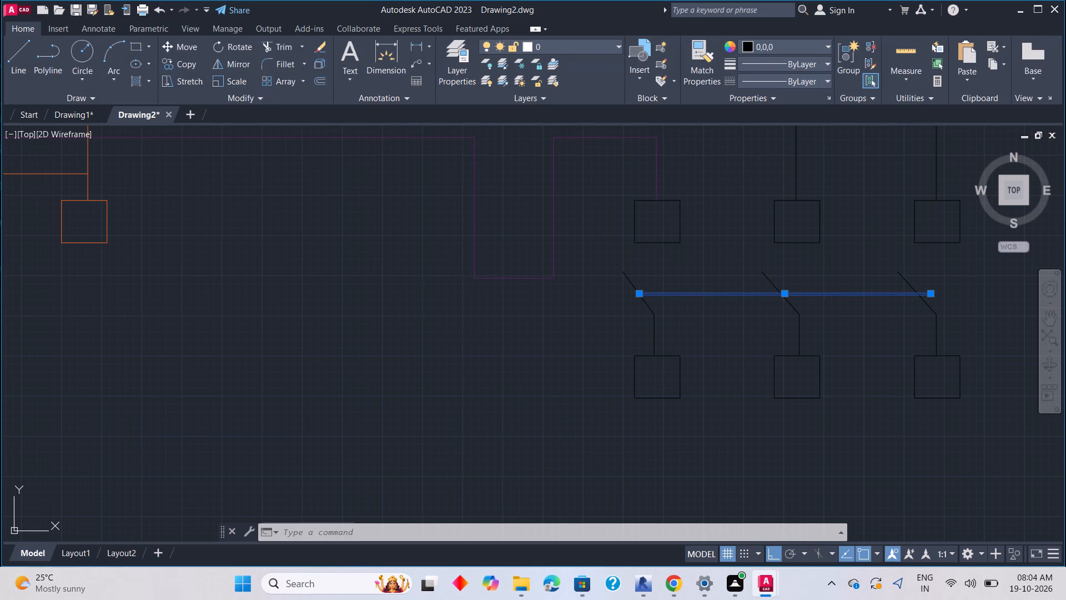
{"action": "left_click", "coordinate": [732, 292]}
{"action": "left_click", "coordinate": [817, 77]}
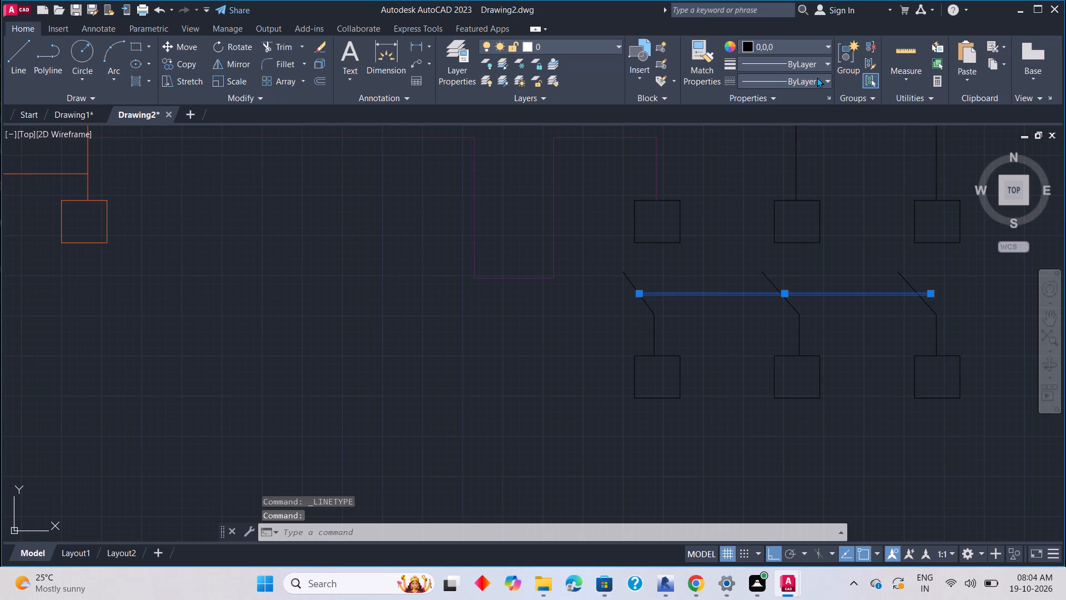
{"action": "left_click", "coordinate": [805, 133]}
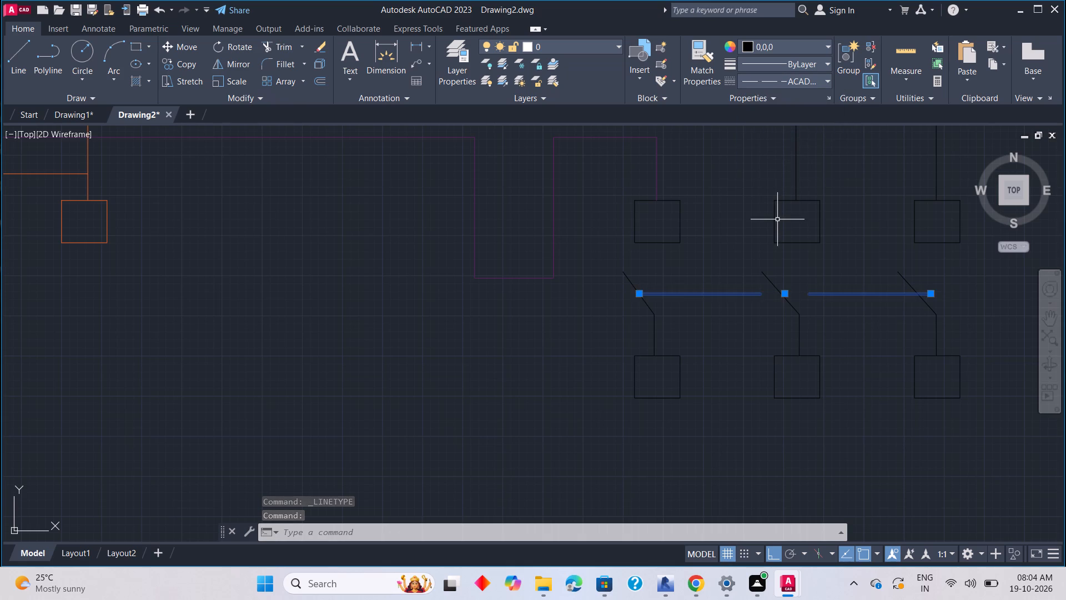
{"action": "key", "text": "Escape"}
Load the DASHED2 linetype from acad.lin into the drawing.
{"action": "left_click", "coordinate": [834, 294]}
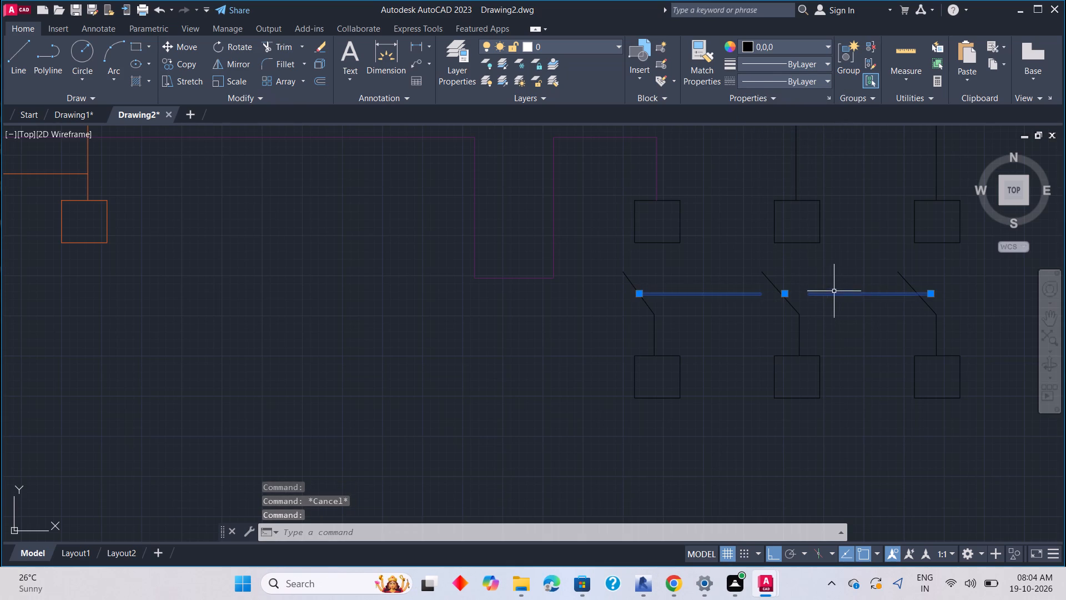
{"action": "left_click", "coordinate": [778, 75]}
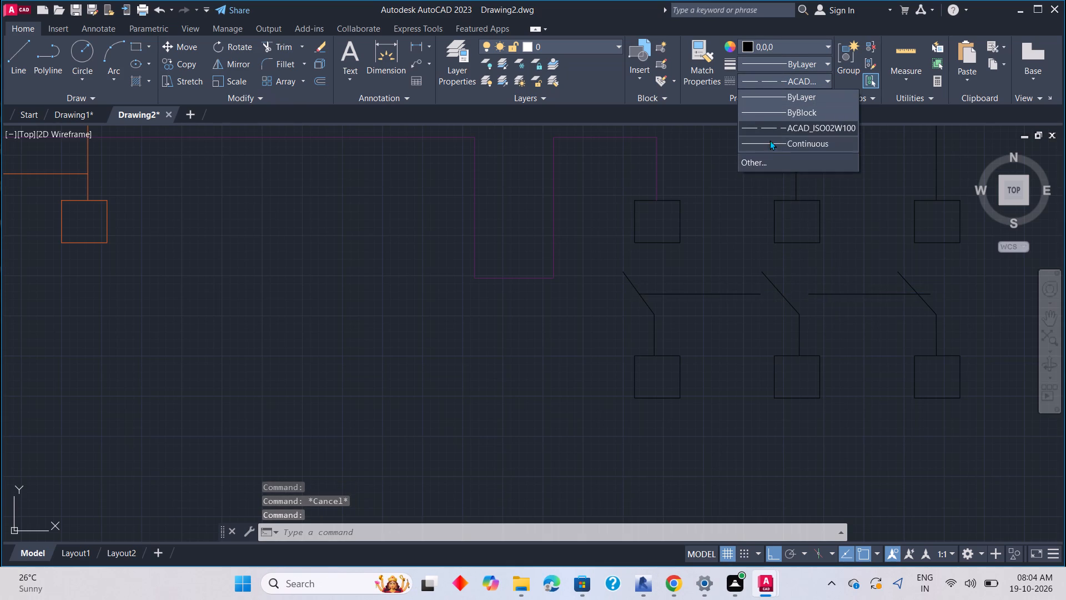
{"action": "left_click", "coordinate": [768, 159]}
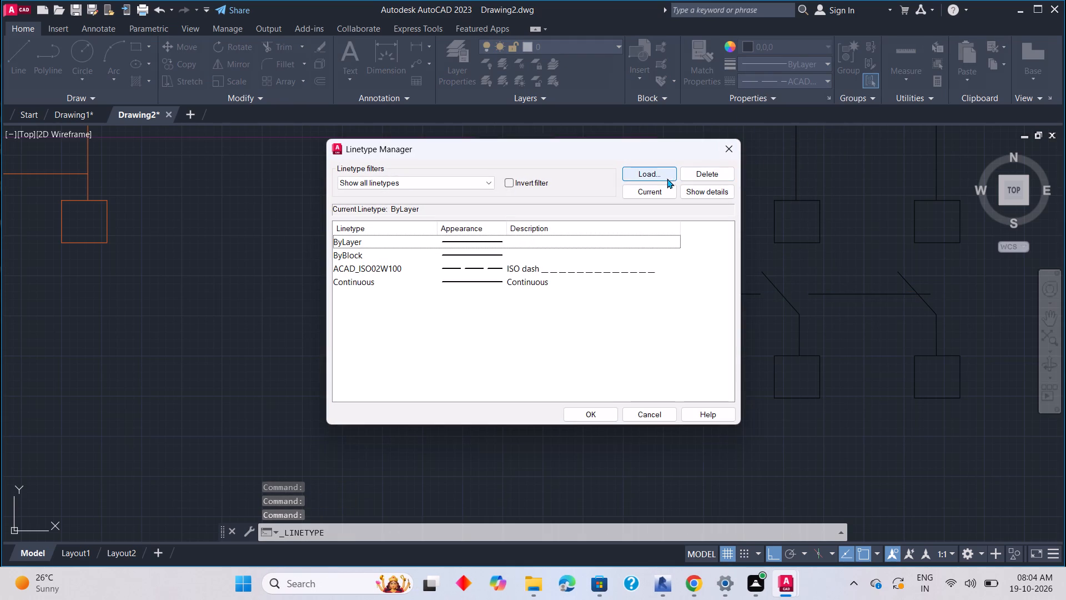
{"action": "left_click", "coordinate": [664, 177]}
{"action": "scroll", "coordinate": [540, 321], "scroll_direction": "down", "scroll_amount": 2}
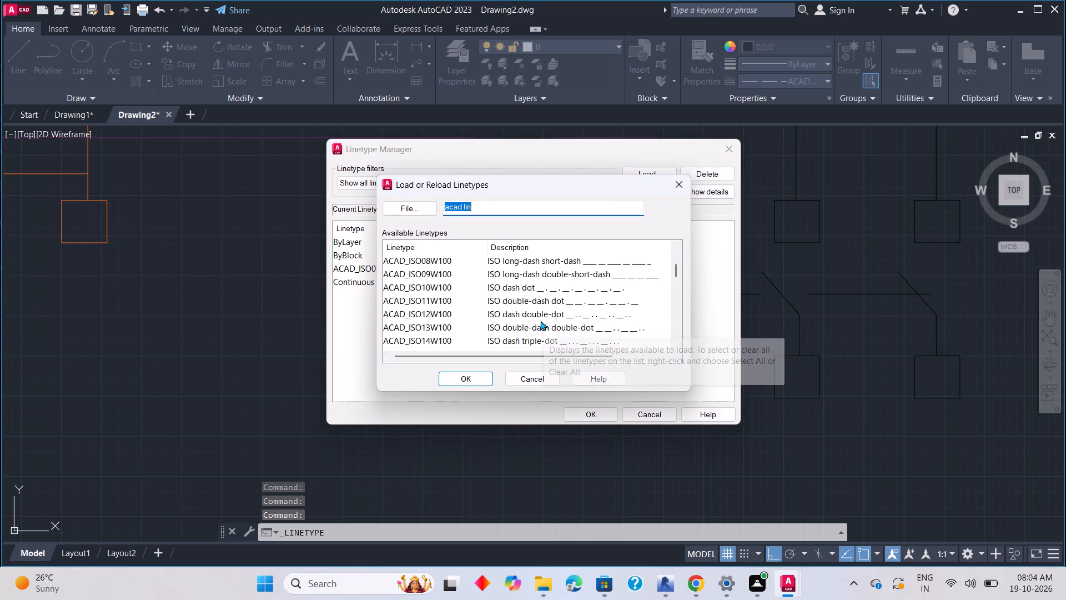
{"action": "scroll", "coordinate": [540, 321], "scroll_direction": "down", "scroll_amount": 3}
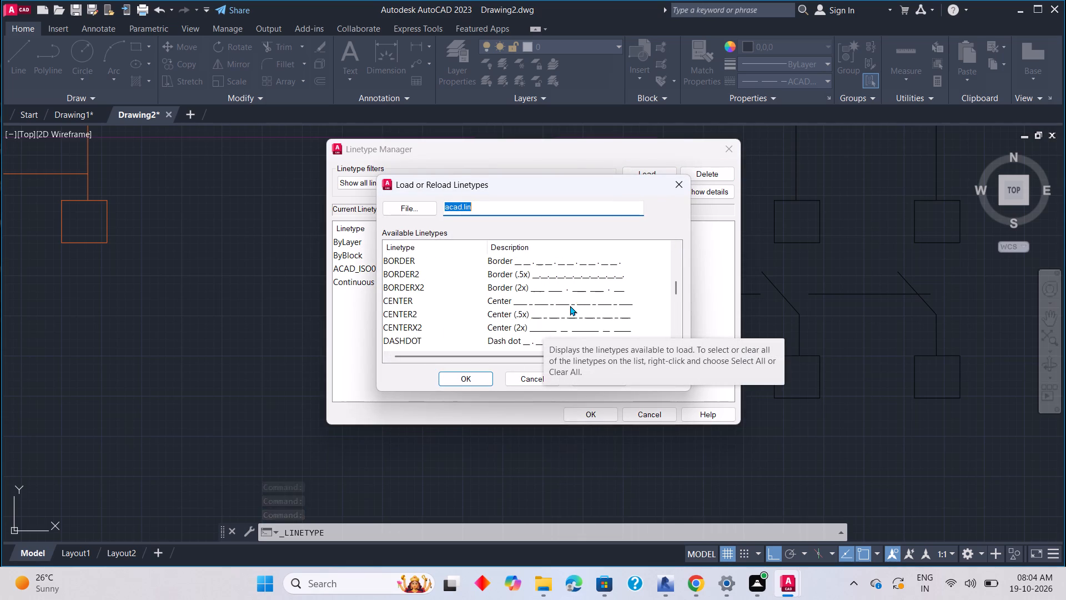
{"action": "scroll", "coordinate": [567, 313], "scroll_direction": "down", "scroll_amount": 1}
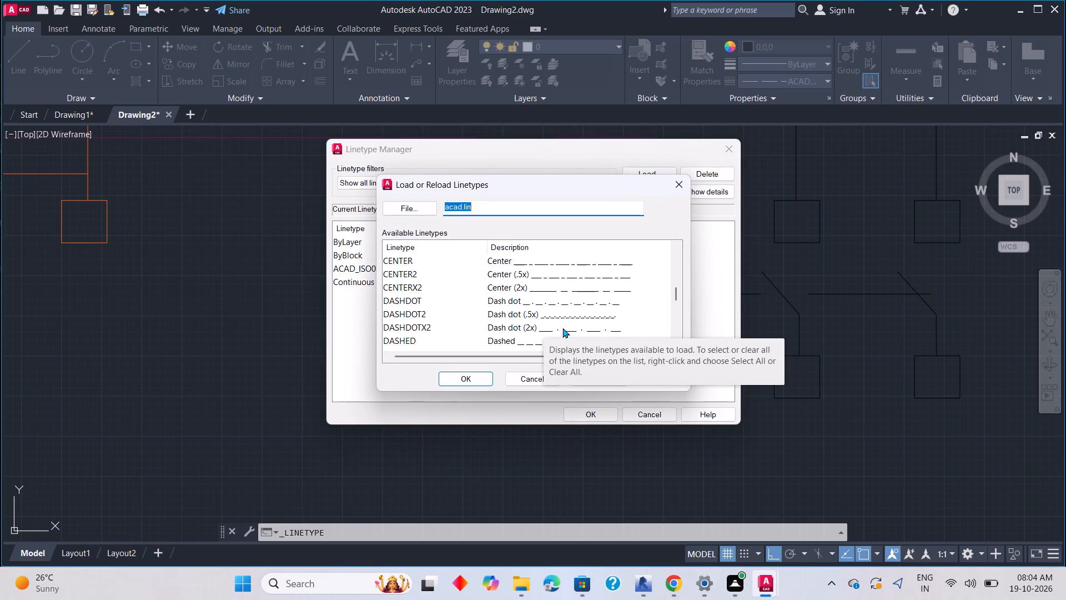
{"action": "scroll", "coordinate": [564, 324], "scroll_direction": "down", "scroll_amount": 1}
{"action": "left_click", "coordinate": [574, 317]}
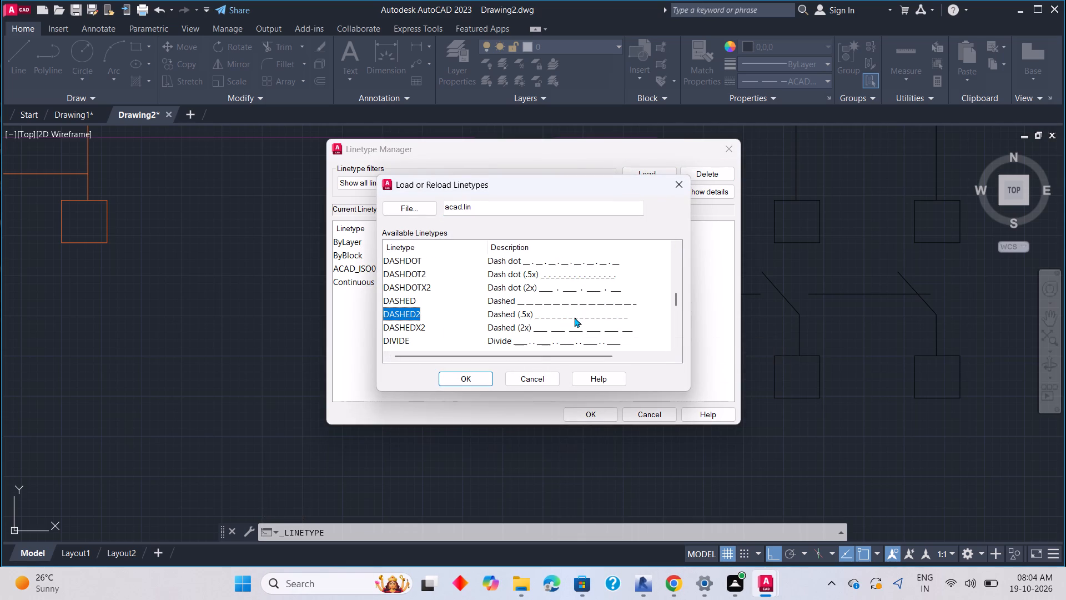
{"action": "left_click", "coordinate": [481, 384]}
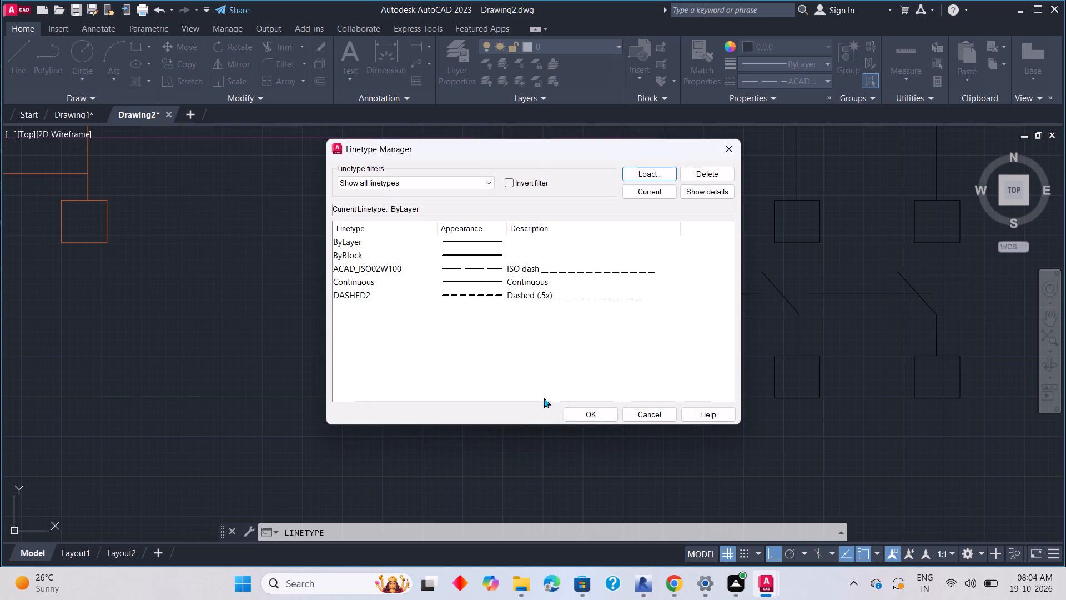
{"action": "left_click", "coordinate": [588, 417]}
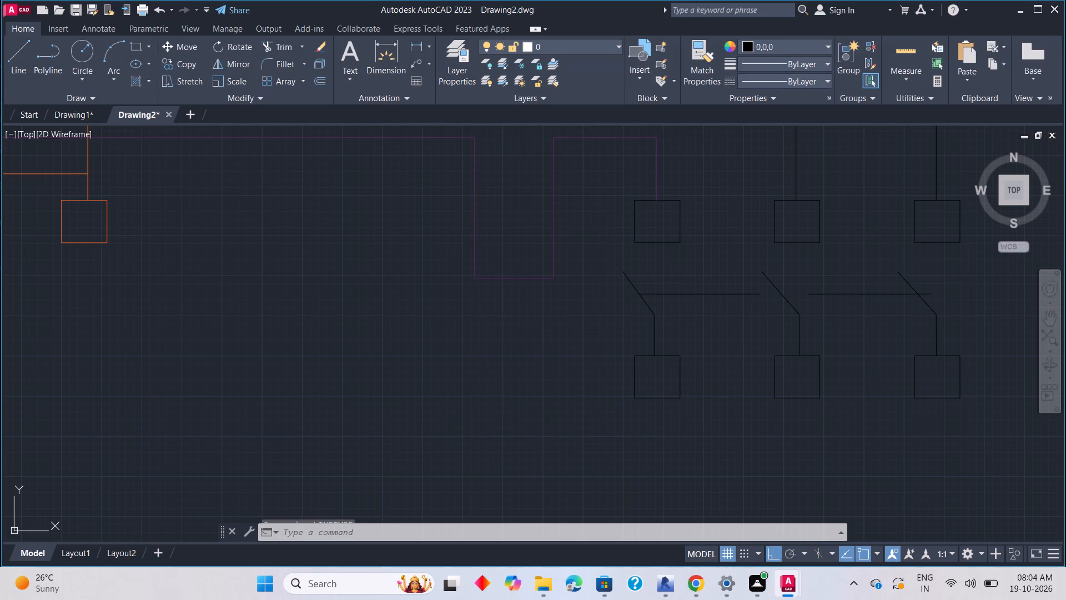
Apply the DASHED2 linetype to the horizontal line linking the three switch blades.
{"action": "left_click", "coordinate": [741, 294]}
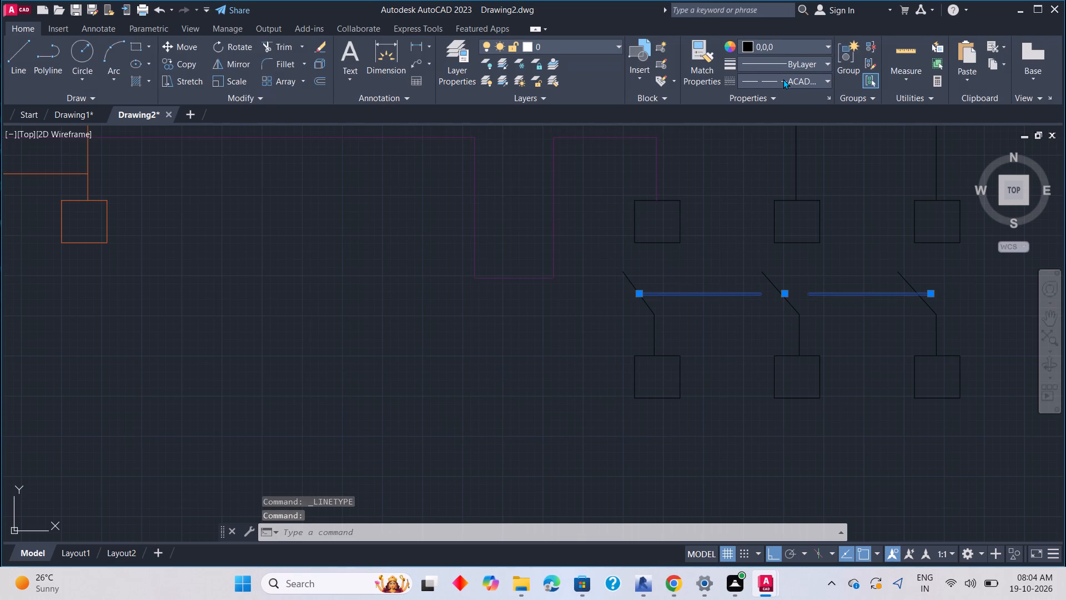
{"action": "left_click", "coordinate": [783, 79]}
{"action": "left_click", "coordinate": [775, 156]}
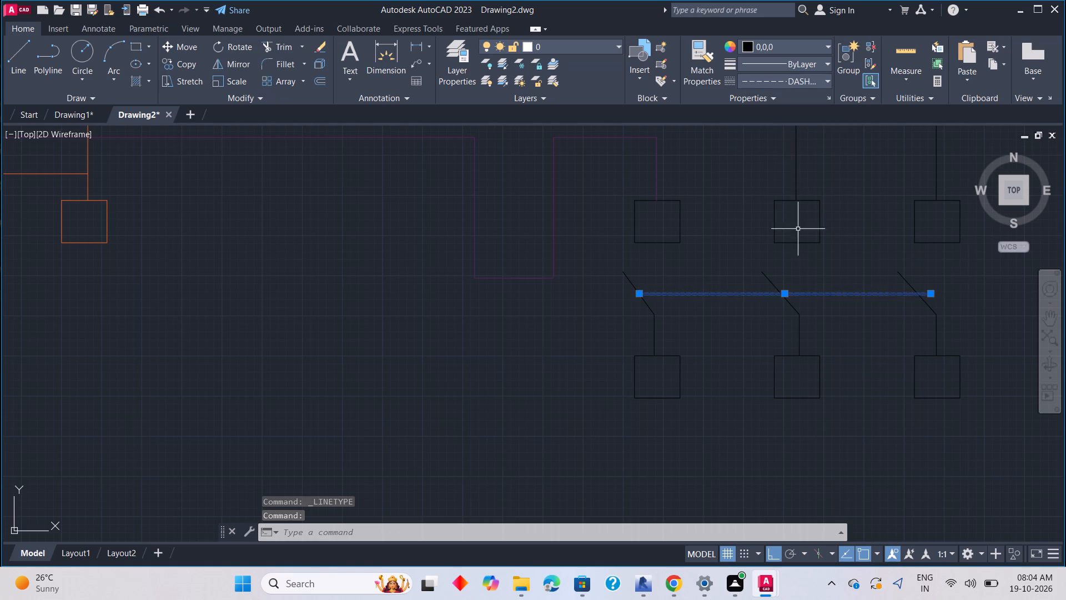
{"action": "key", "text": "Escape"}
Trim off the short end of the dashed linking line that extends past the third switch blade.
{"action": "scroll", "coordinate": [930, 284], "scroll_direction": "up", "scroll_amount": 1}
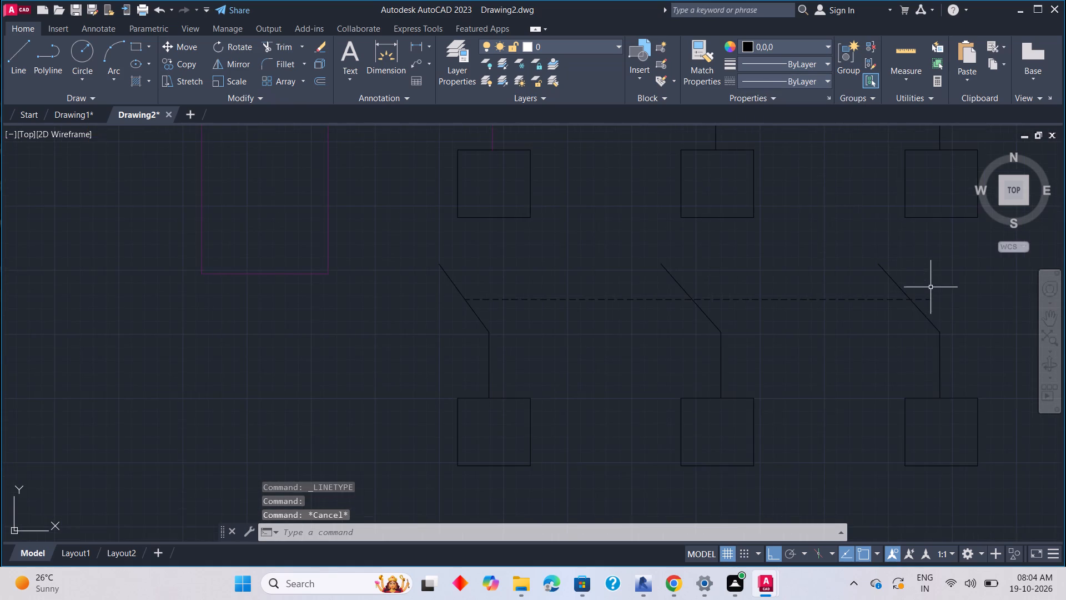
{"action": "scroll", "coordinate": [926, 299], "scroll_direction": "up", "scroll_amount": 2}
{"action": "key", "text": "t"}
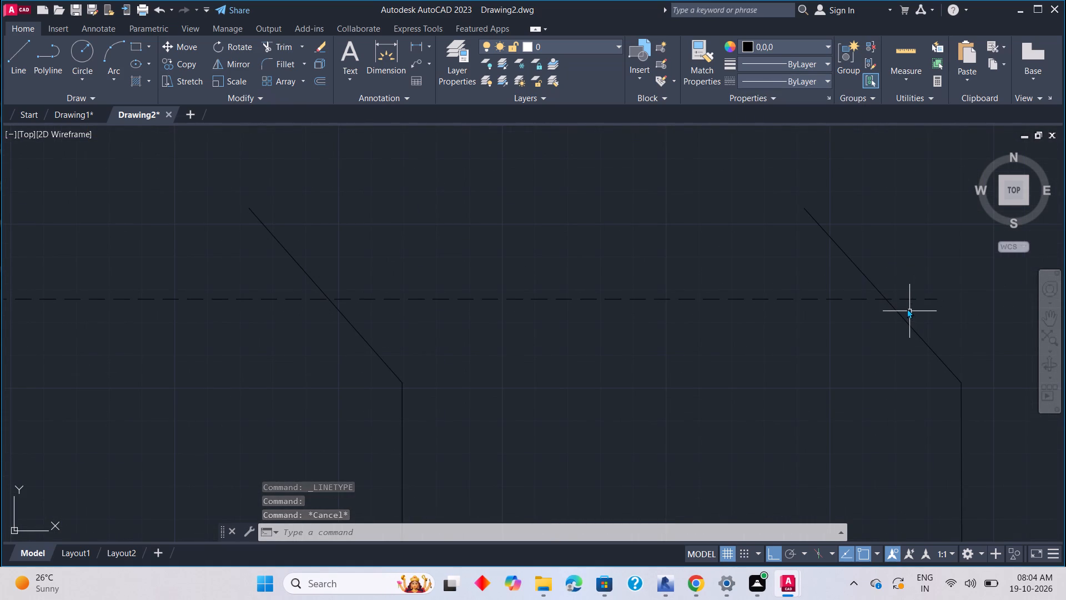
{"action": "key", "text": "r"}
{"action": "key", "text": "space"}
{"action": "scroll", "coordinate": [889, 293], "scroll_direction": "up", "scroll_amount": 1}
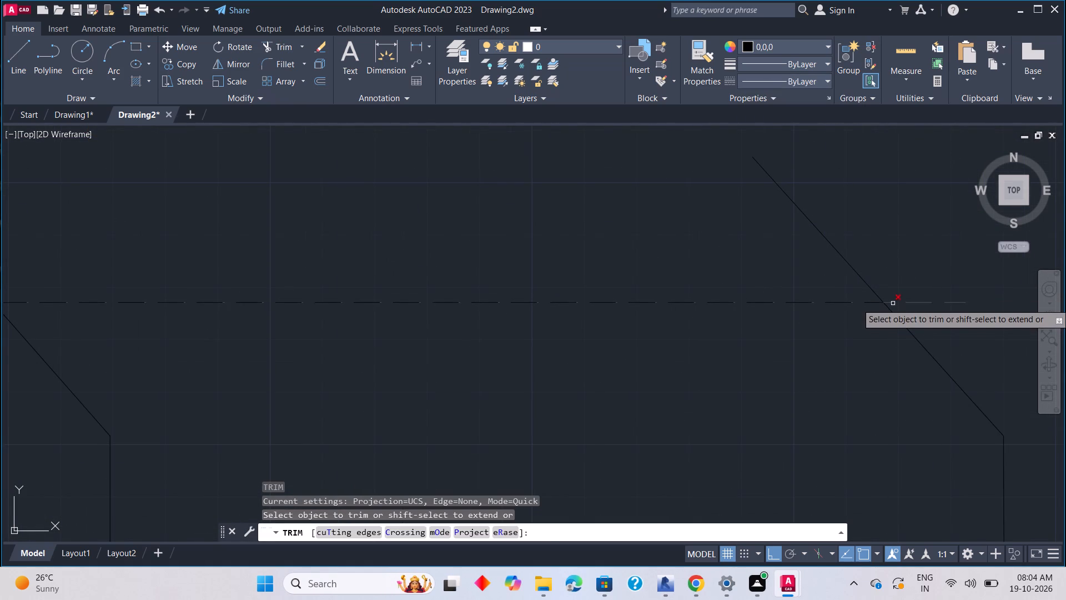
{"action": "left_click", "coordinate": [893, 303]}
{"action": "scroll", "coordinate": [893, 303], "scroll_direction": "up", "scroll_amount": 1}
{"action": "scroll", "coordinate": [913, 297], "scroll_direction": "down", "scroll_amount": 7}
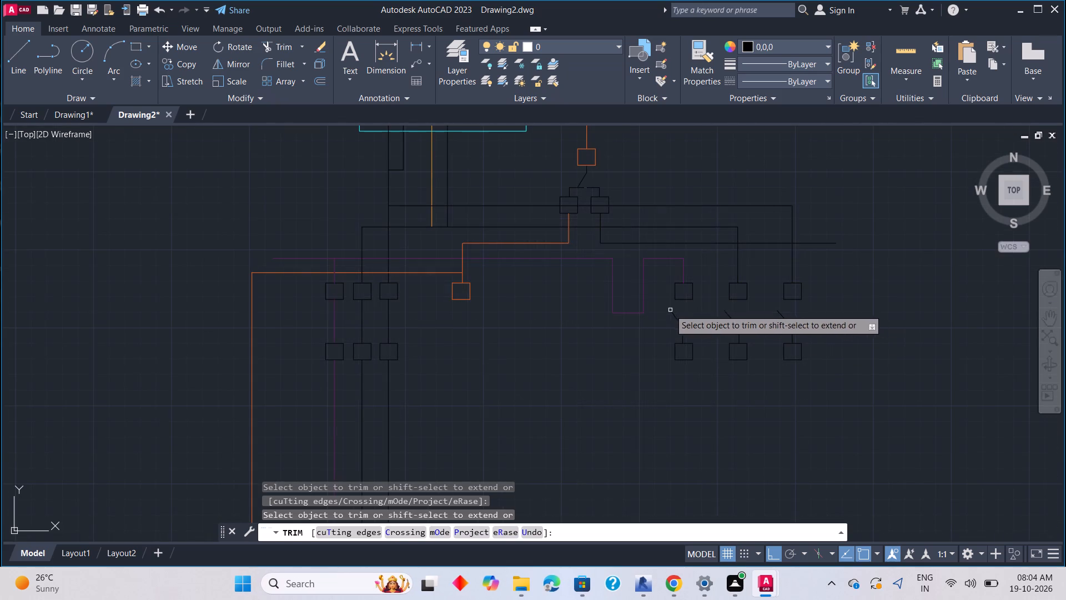
{"action": "key", "text": "Escape"}
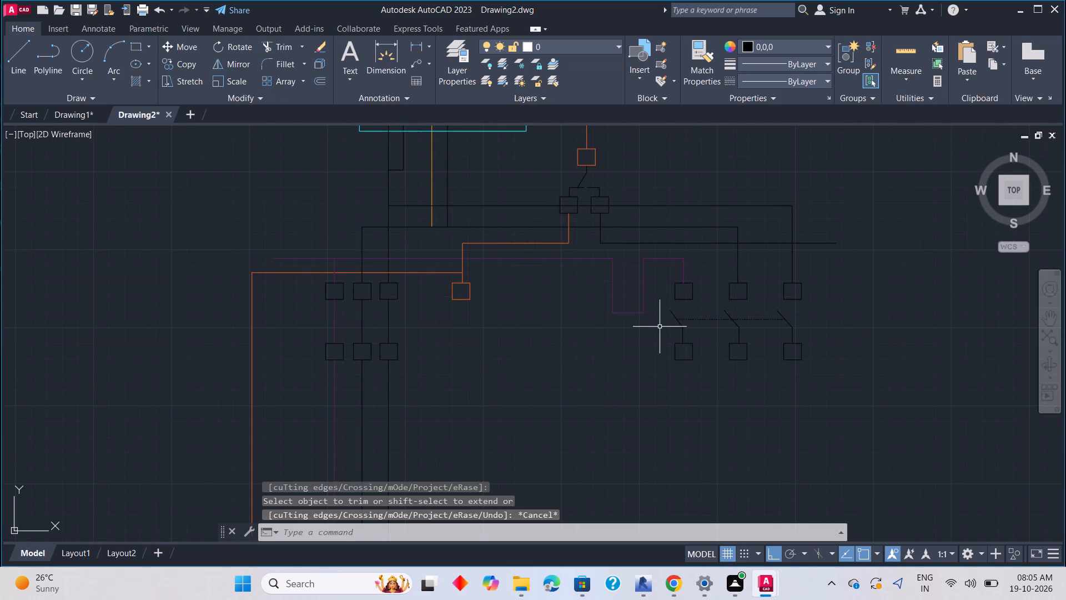
{"action": "scroll", "coordinate": [733, 352], "scroll_direction": "up", "scroll_amount": 2}
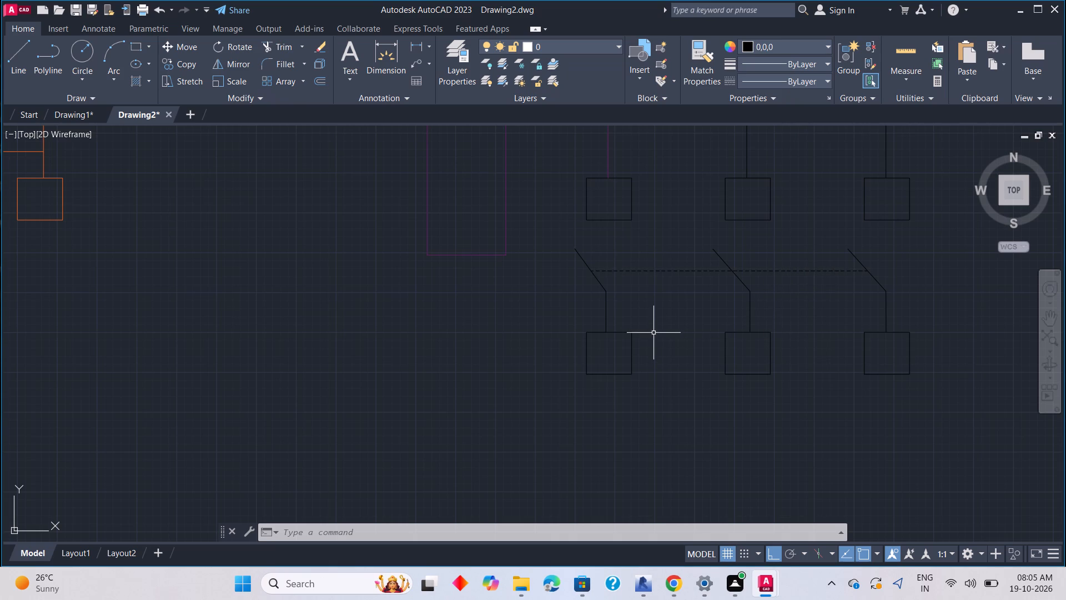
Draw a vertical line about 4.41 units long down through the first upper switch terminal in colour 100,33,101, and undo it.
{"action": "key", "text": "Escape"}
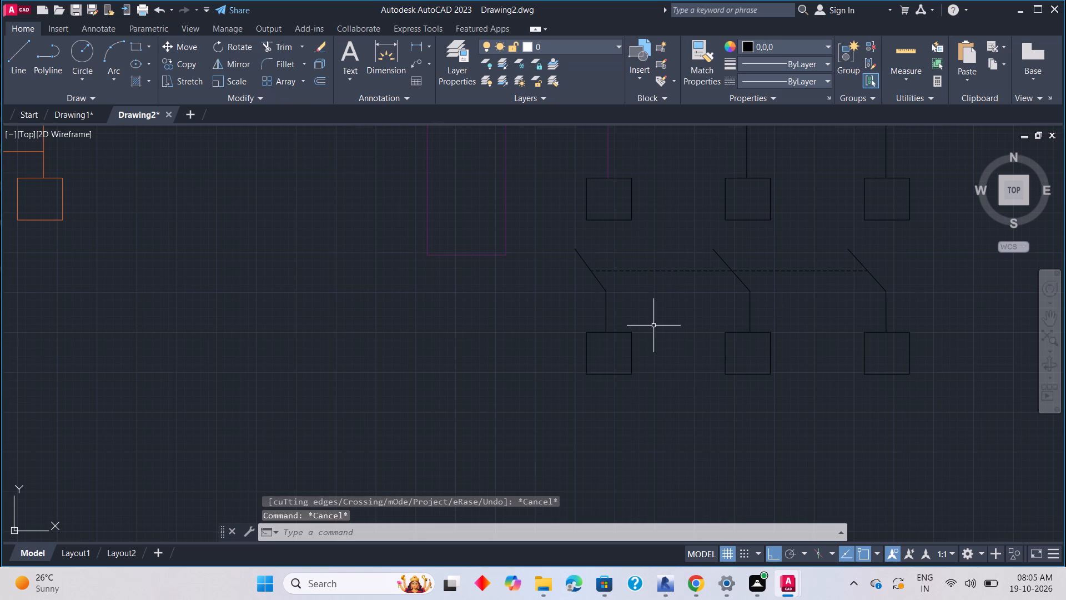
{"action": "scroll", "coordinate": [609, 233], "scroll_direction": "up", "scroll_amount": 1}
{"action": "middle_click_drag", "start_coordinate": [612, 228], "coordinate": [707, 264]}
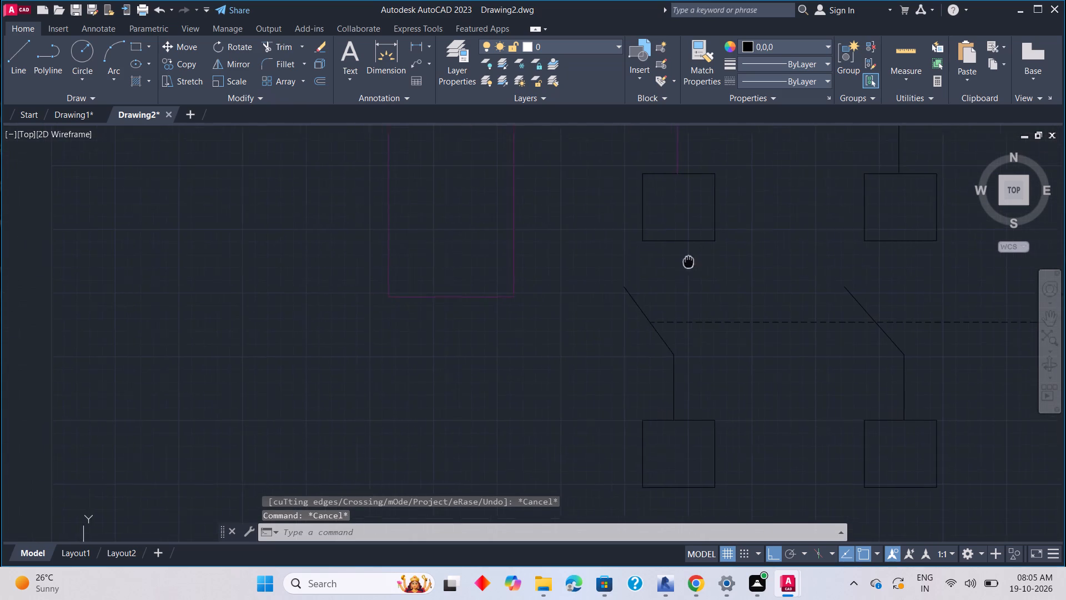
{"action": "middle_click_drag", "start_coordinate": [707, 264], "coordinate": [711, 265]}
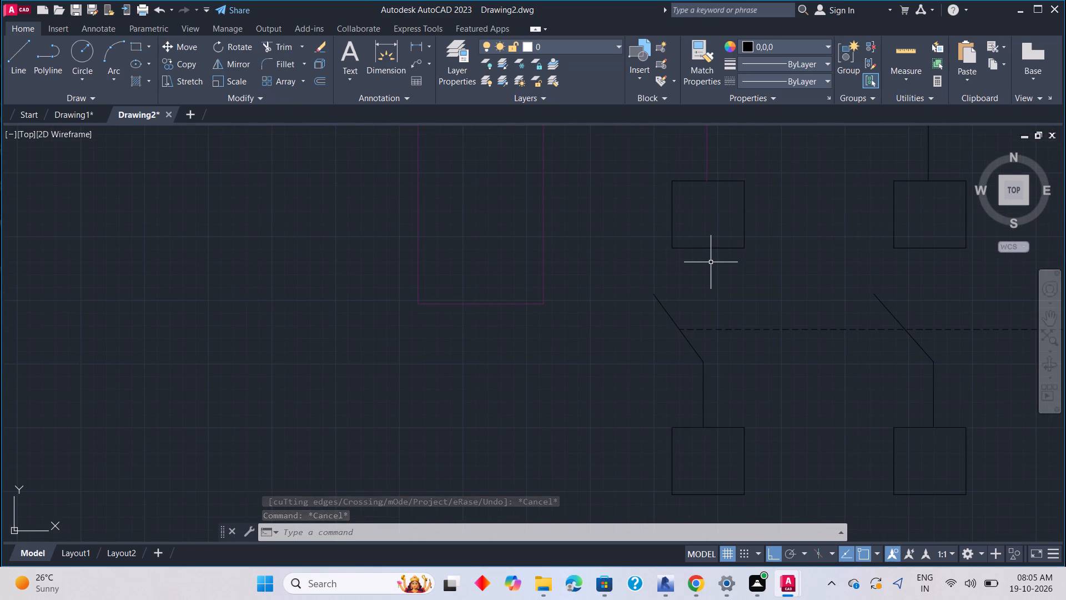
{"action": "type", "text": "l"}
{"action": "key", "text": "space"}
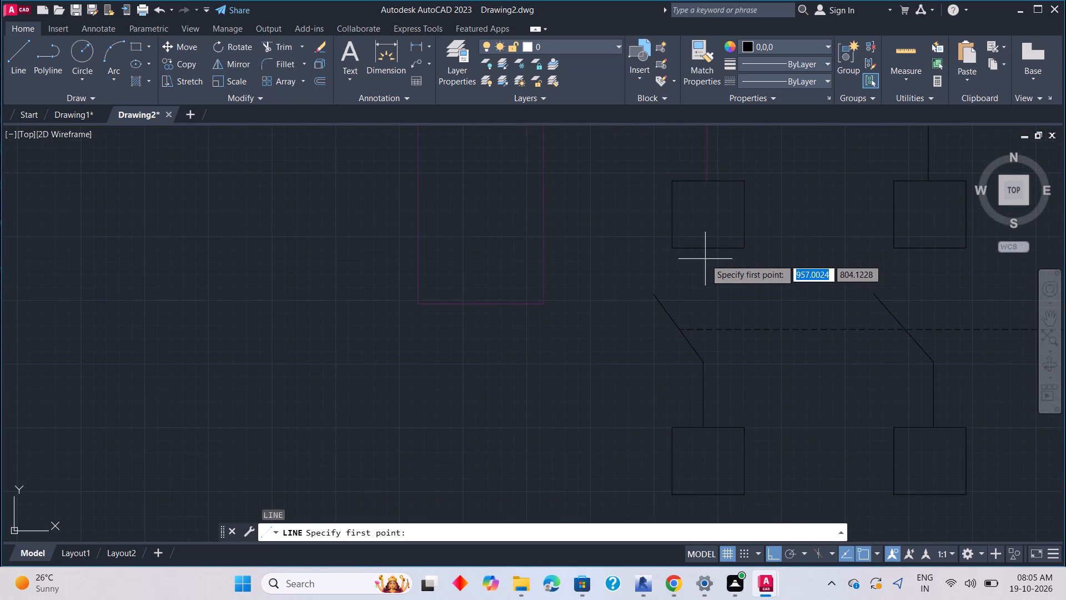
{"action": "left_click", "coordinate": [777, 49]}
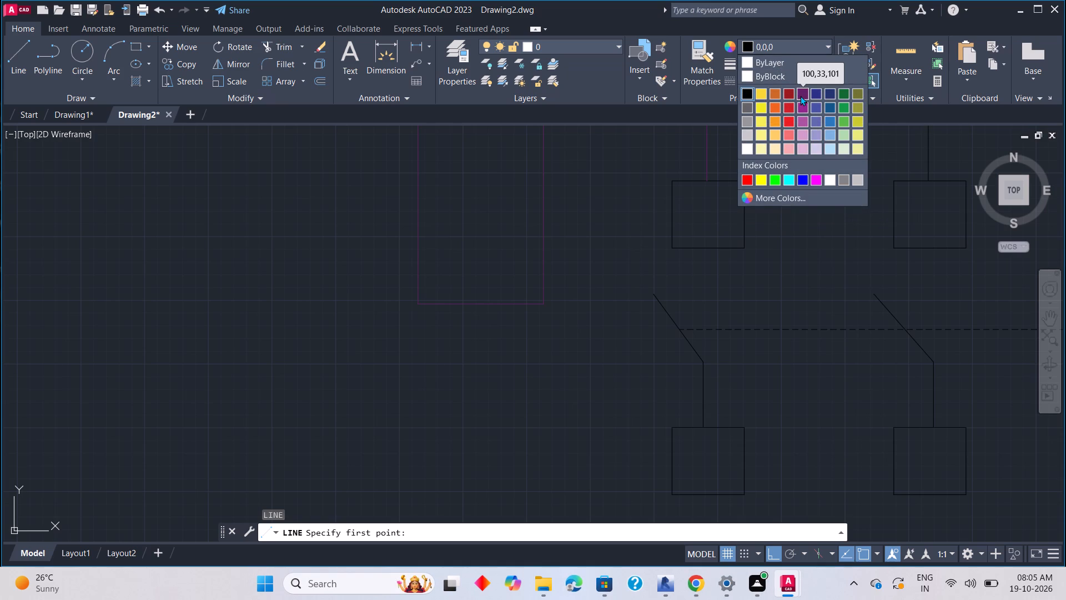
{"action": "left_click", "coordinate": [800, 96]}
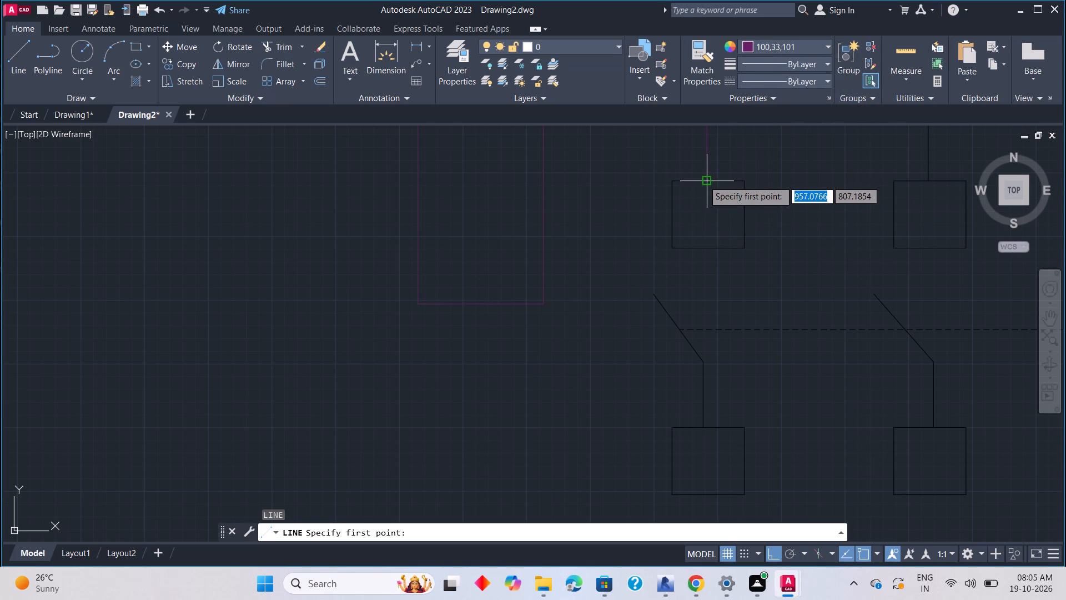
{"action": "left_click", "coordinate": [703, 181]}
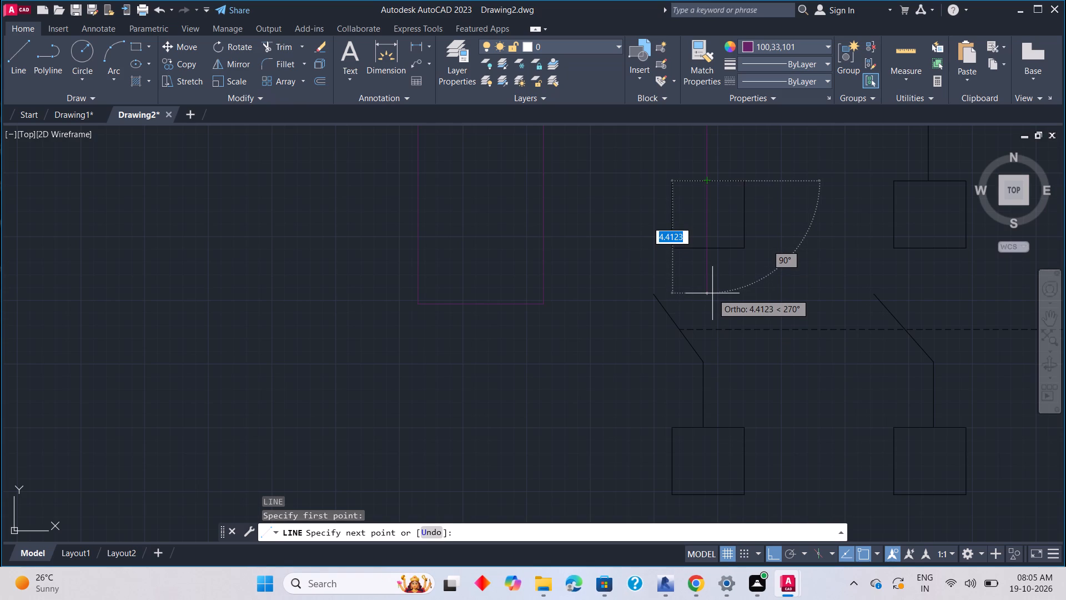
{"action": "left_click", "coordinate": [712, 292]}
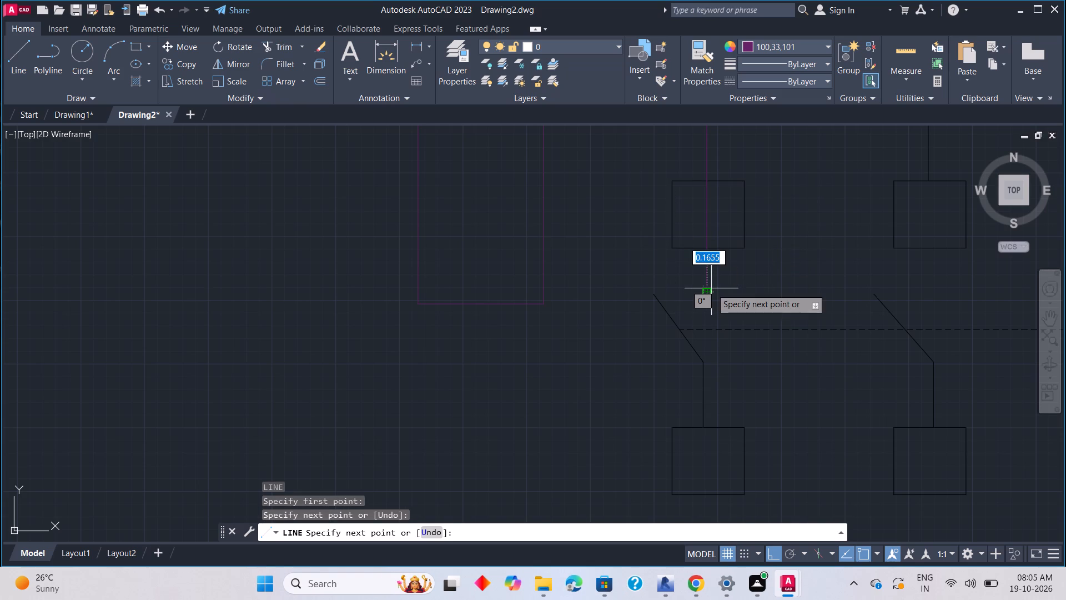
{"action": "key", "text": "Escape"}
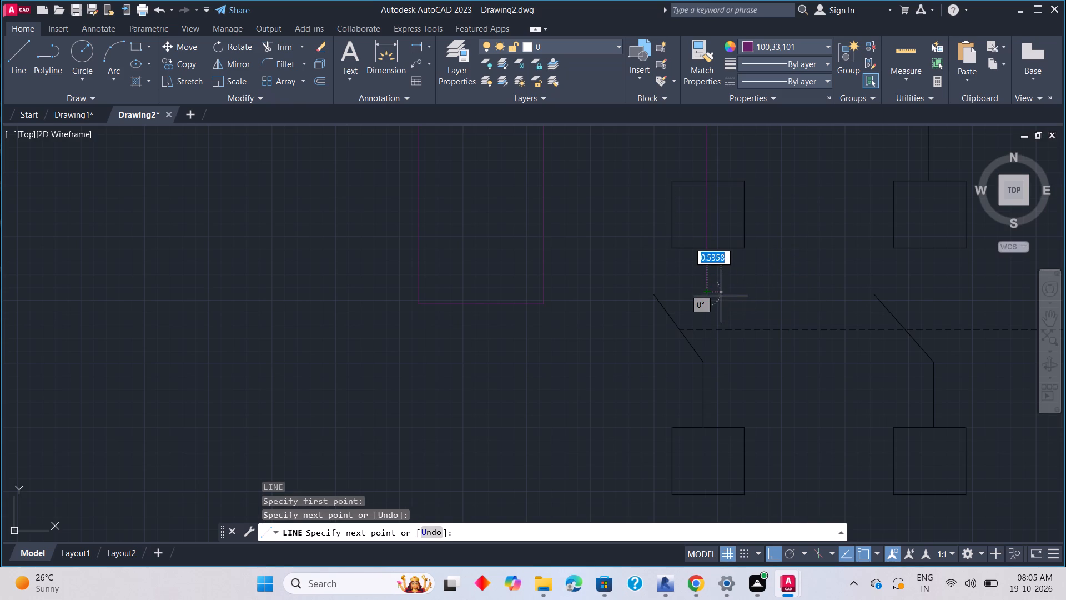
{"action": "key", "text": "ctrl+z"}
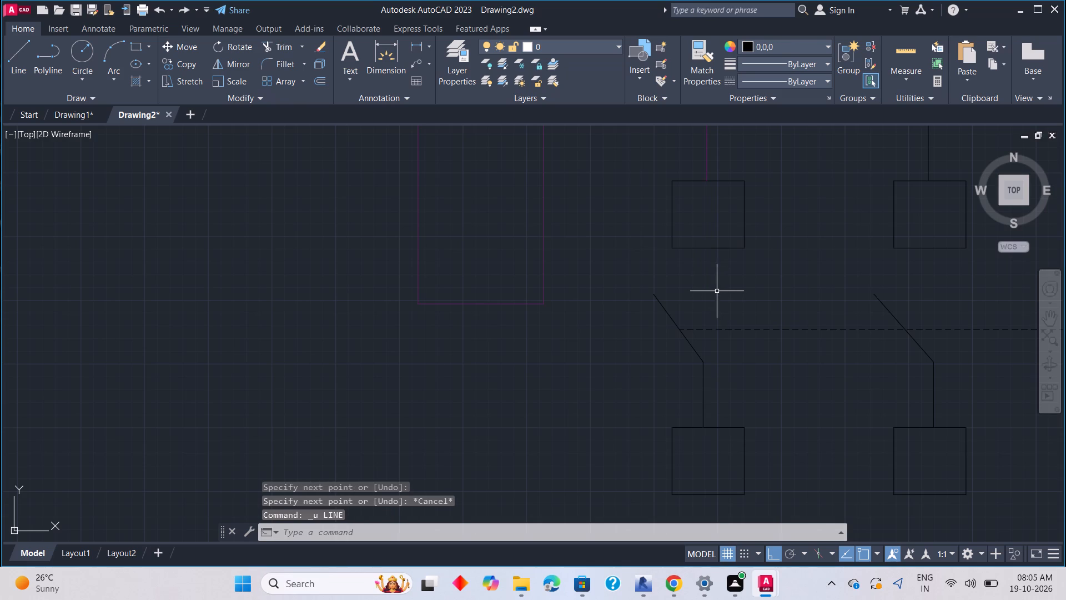
Draw a black vertical line about 4.48 units long from the first upper terminal's top-edge midpoint down to the blade-tip level.
{"action": "type", "text": "l"}
{"action": "key", "text": "space"}
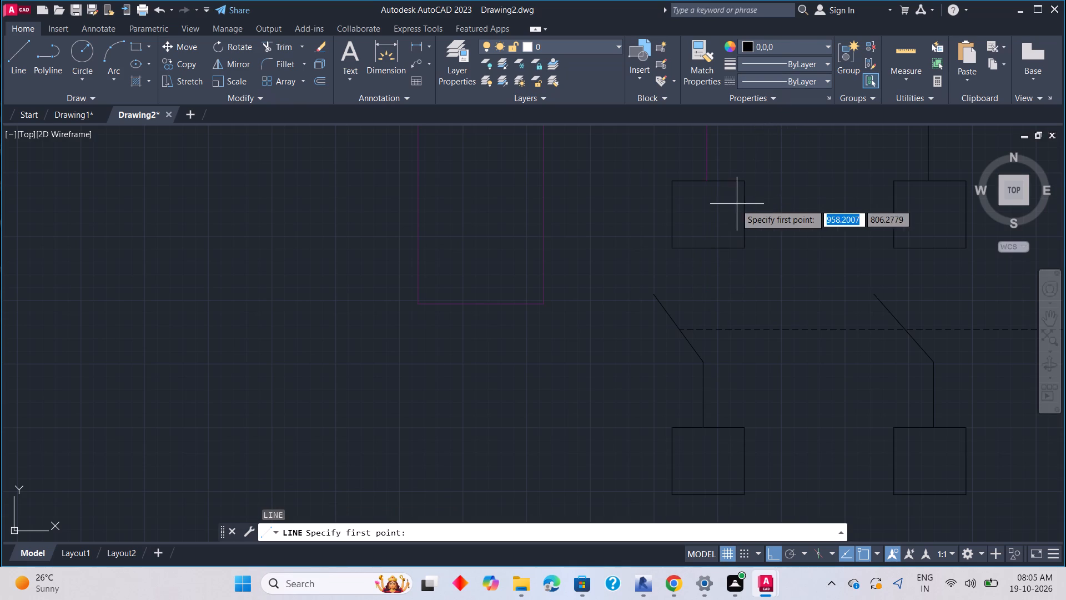
{"action": "left_click", "coordinate": [706, 178]}
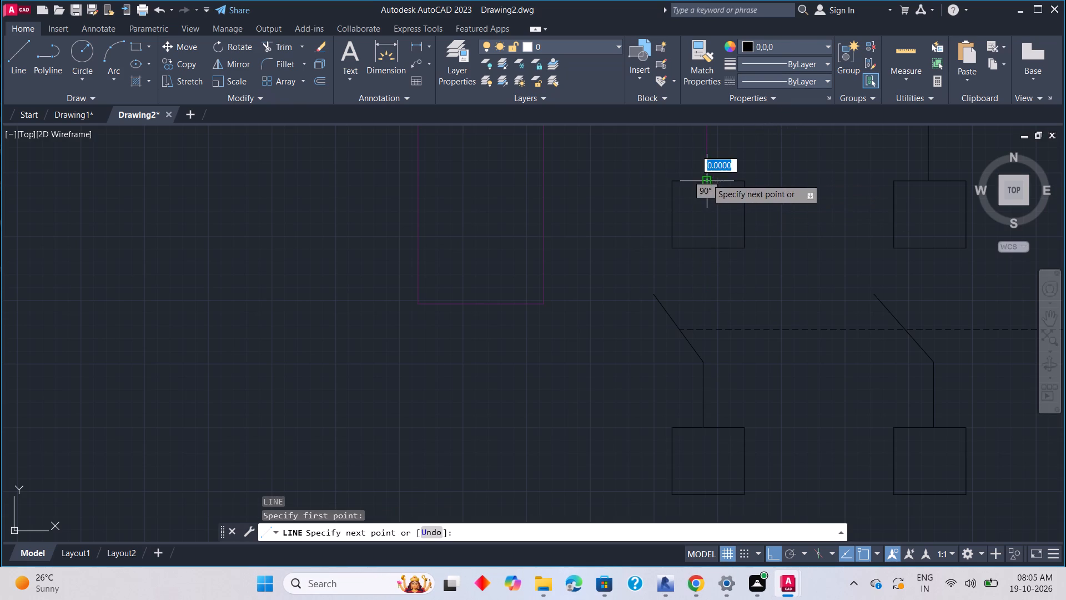
{"action": "left_click", "coordinate": [710, 295]}
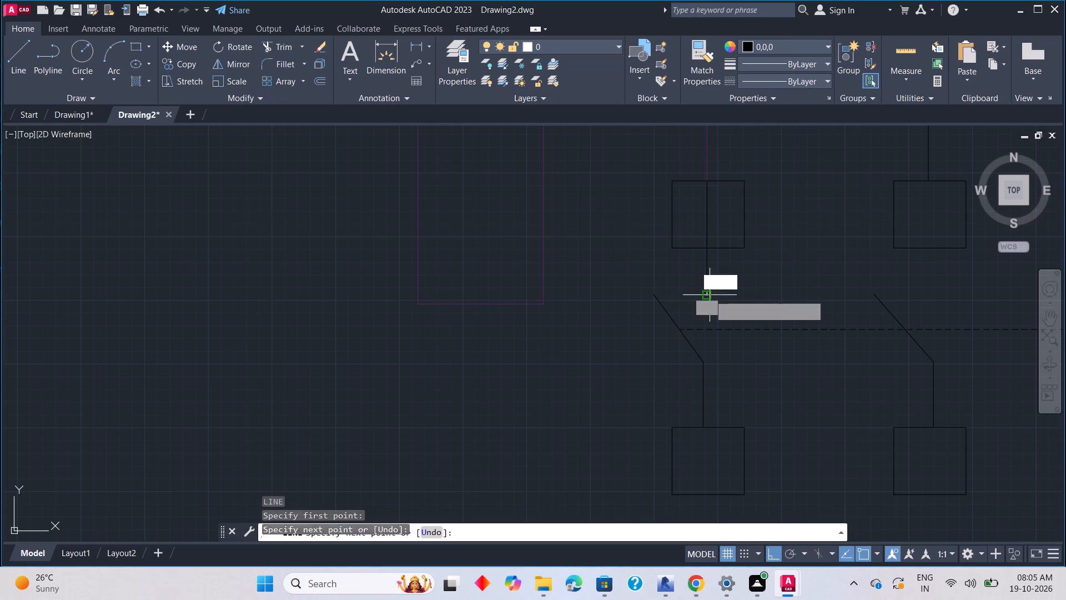
{"action": "scroll", "coordinate": [743, 296], "scroll_direction": "down", "scroll_amount": 1}
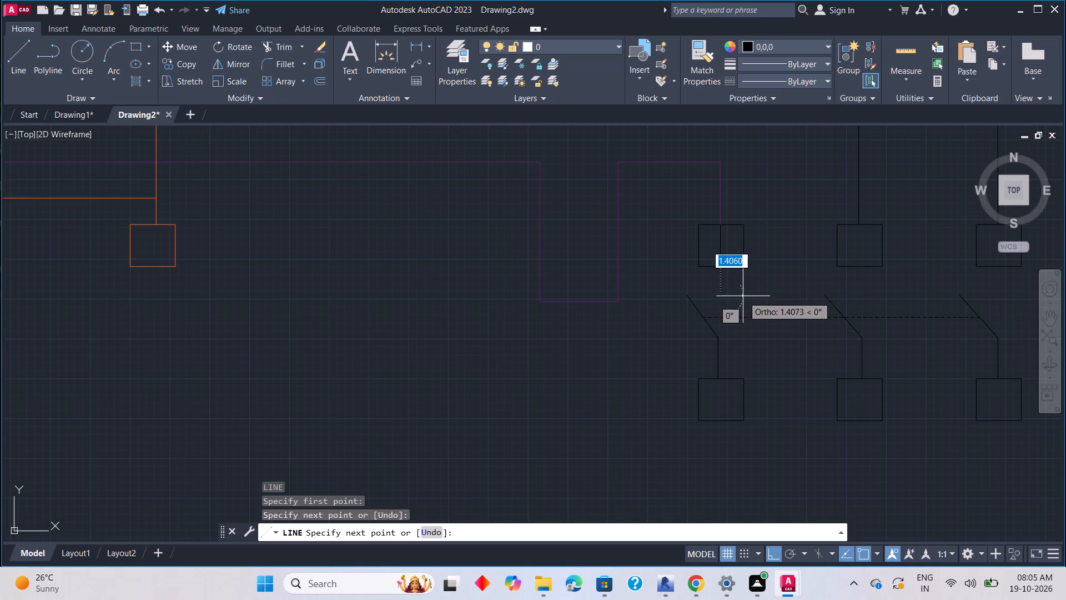
{"action": "middle_click_drag", "start_coordinate": [767, 288], "coordinate": [646, 268]}
{"action": "key", "text": "Escape"}
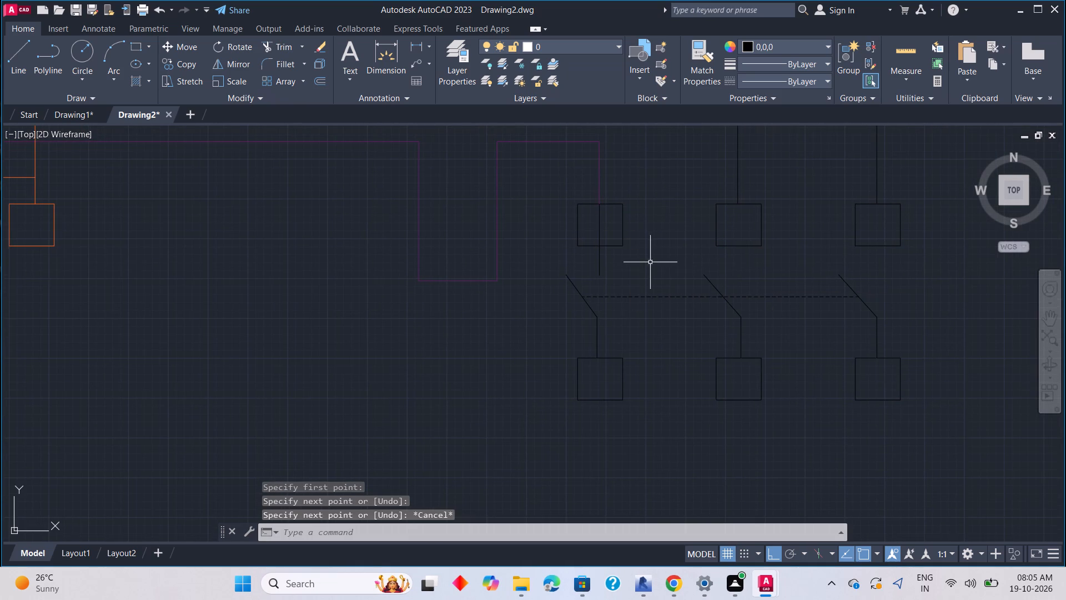
Draw matching vertical lines about 4.48 units long through the second and third upper terminals, ending level with the first line.
{"action": "key", "text": "l"}
{"action": "key", "text": "space"}
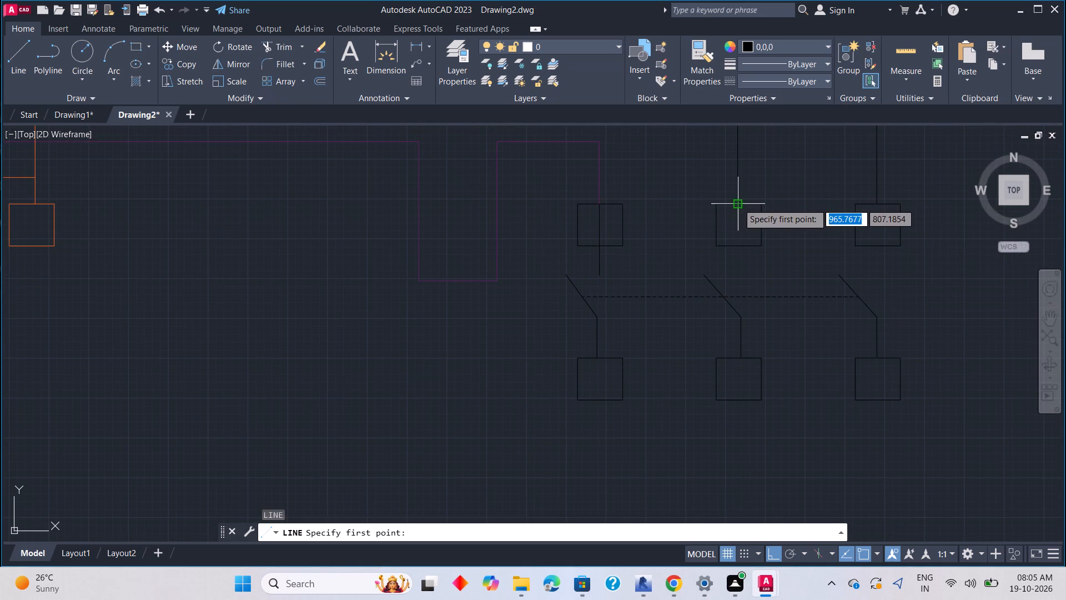
{"action": "left_click", "coordinate": [738, 203]}
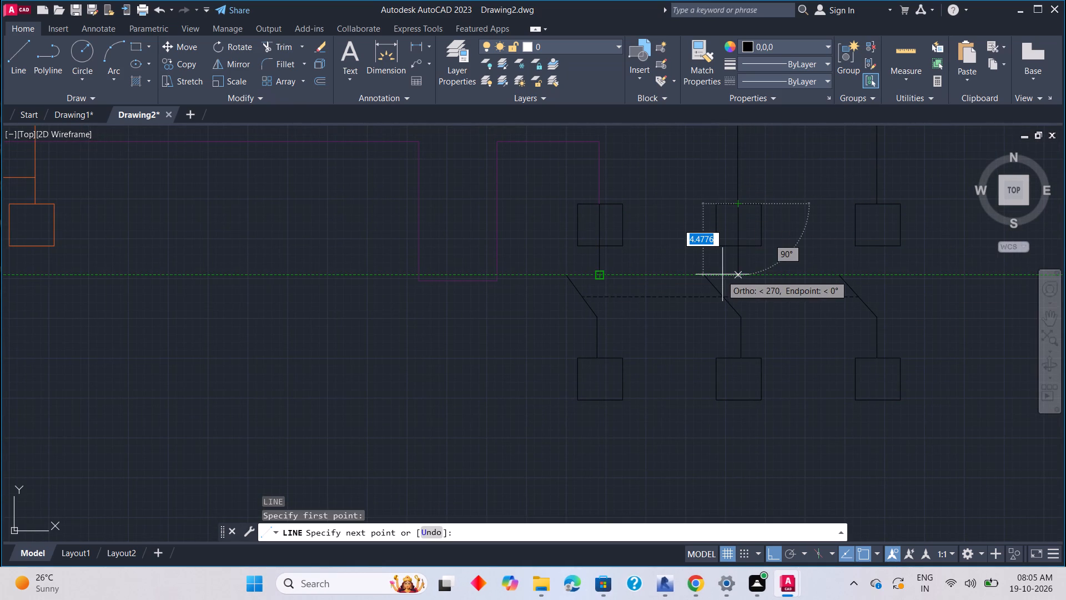
{"action": "left_click", "coordinate": [722, 274]}
{"action": "key", "text": "Escape"}
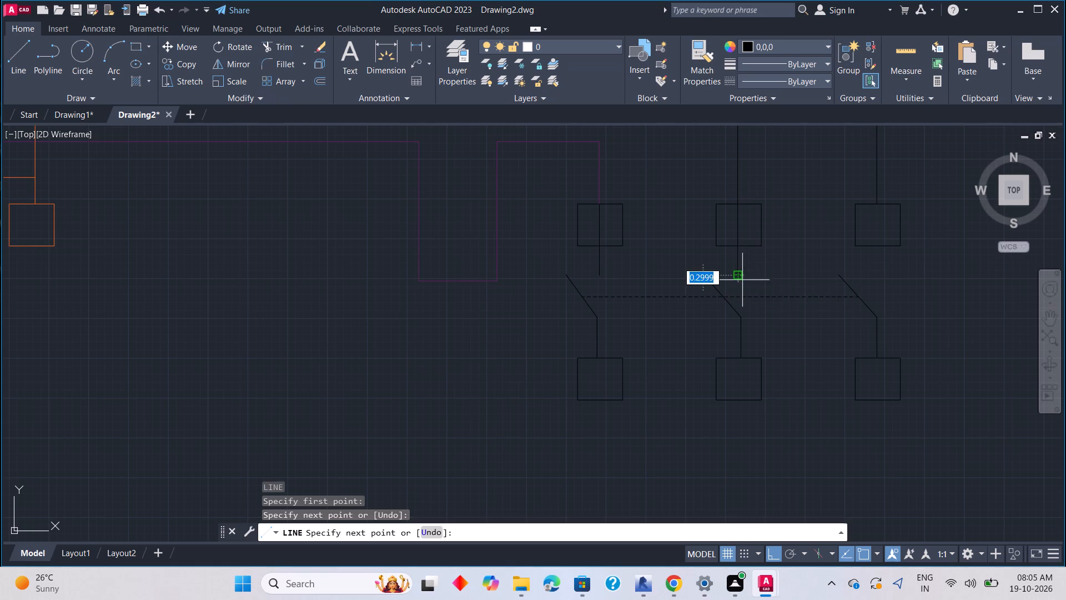
{"action": "type", "text": "l"}
{"action": "key", "text": "space"}
{"action": "left_click", "coordinate": [878, 206]}
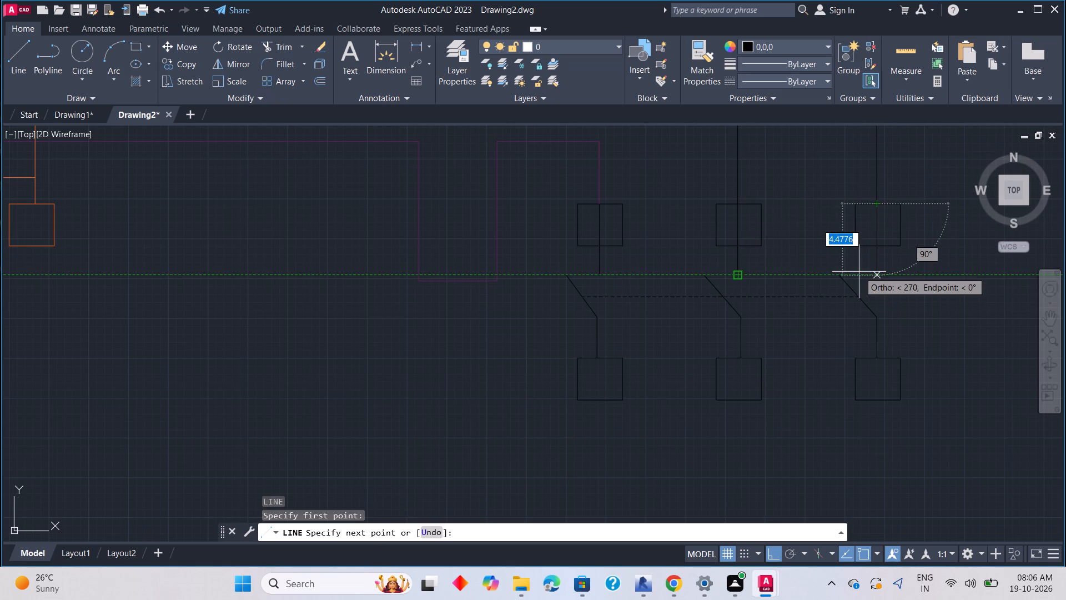
{"action": "left_click", "coordinate": [859, 272]}
{"action": "key", "text": "Escape"}
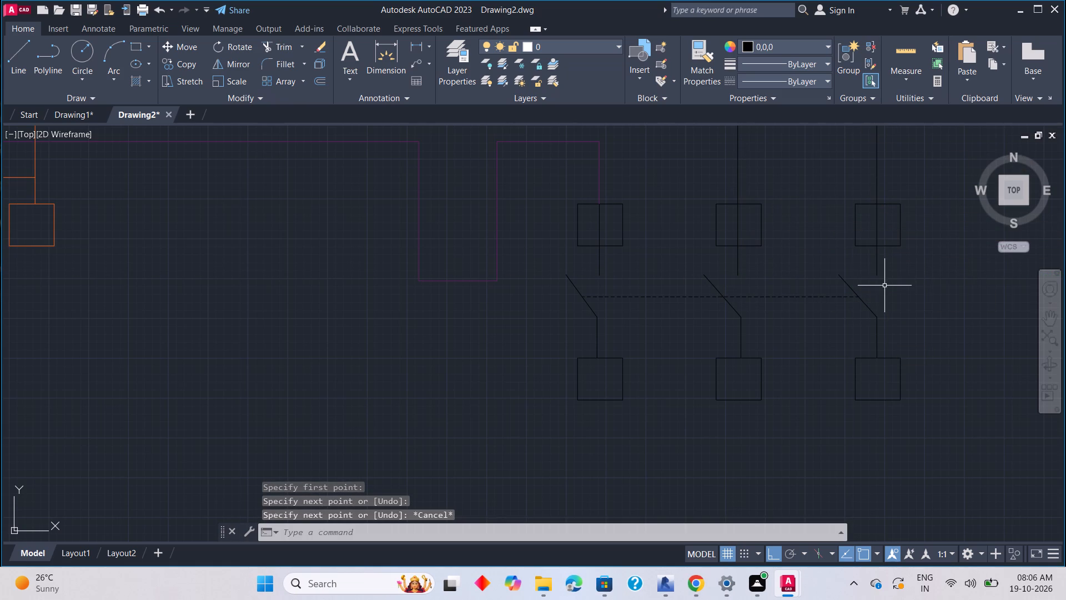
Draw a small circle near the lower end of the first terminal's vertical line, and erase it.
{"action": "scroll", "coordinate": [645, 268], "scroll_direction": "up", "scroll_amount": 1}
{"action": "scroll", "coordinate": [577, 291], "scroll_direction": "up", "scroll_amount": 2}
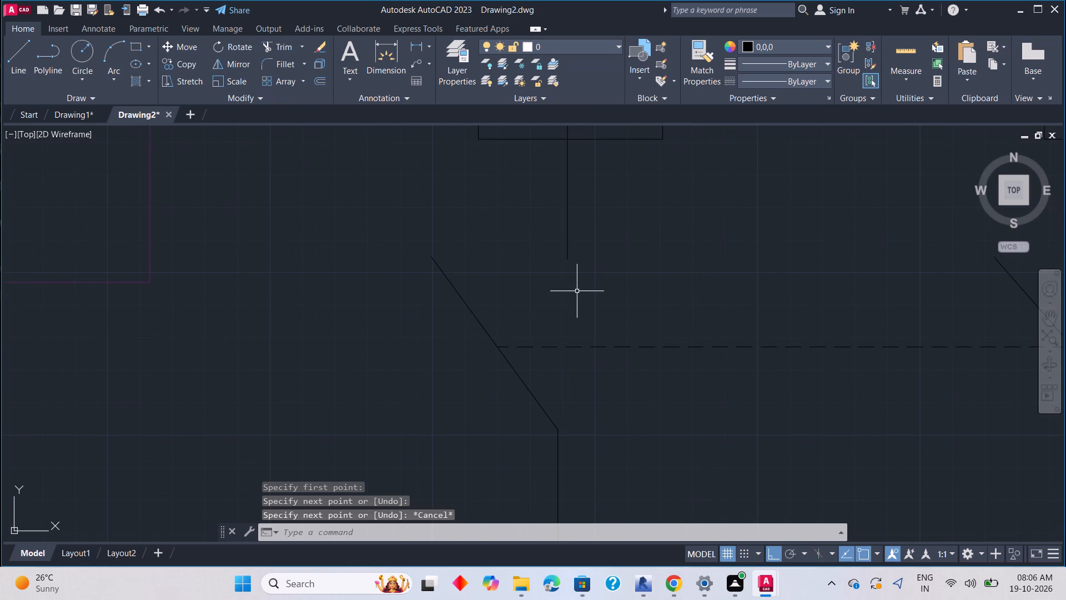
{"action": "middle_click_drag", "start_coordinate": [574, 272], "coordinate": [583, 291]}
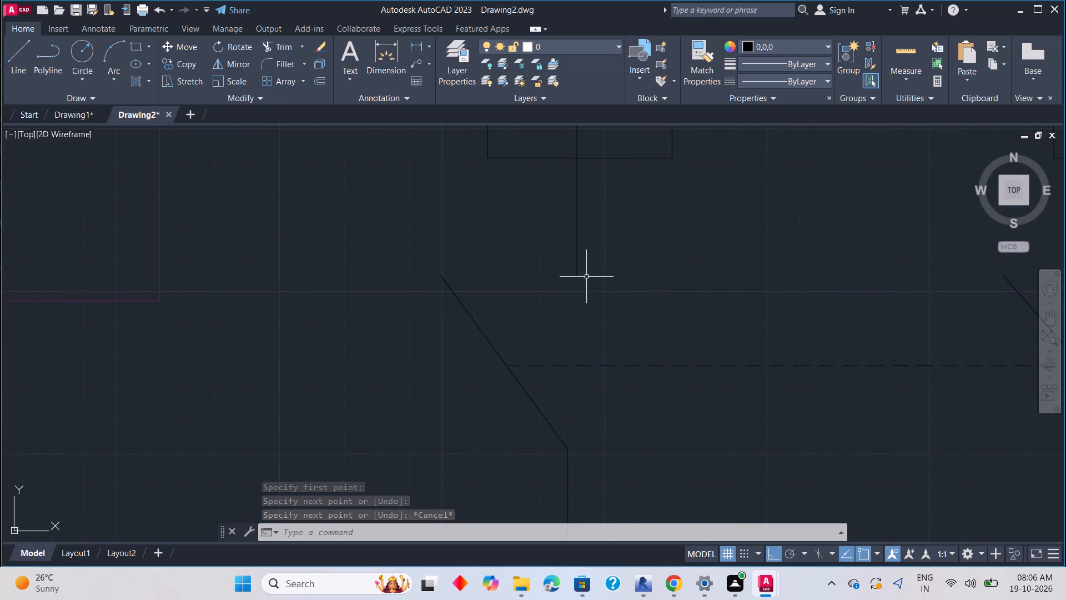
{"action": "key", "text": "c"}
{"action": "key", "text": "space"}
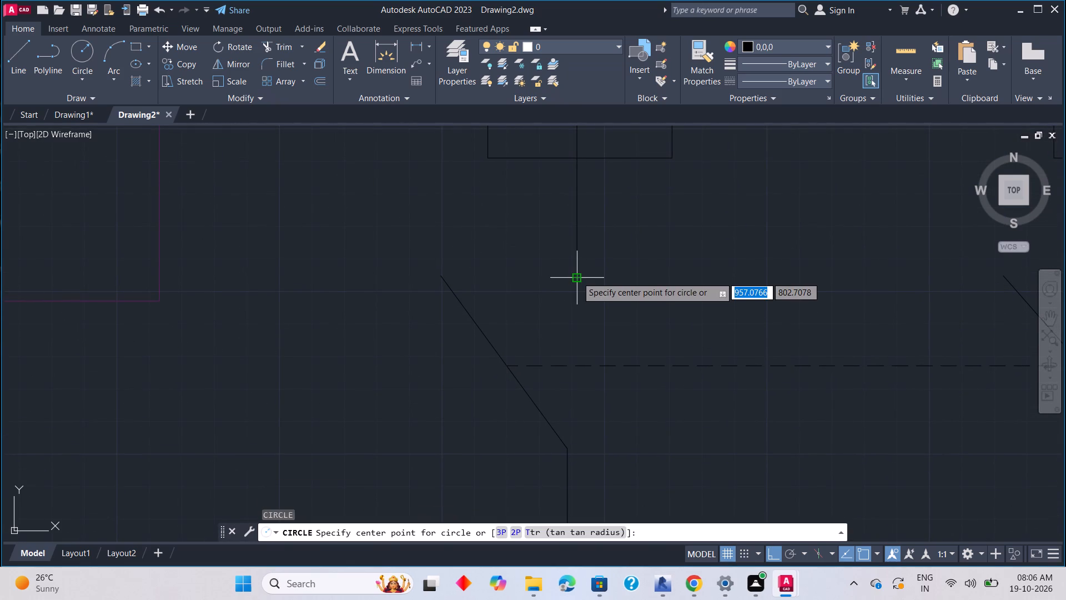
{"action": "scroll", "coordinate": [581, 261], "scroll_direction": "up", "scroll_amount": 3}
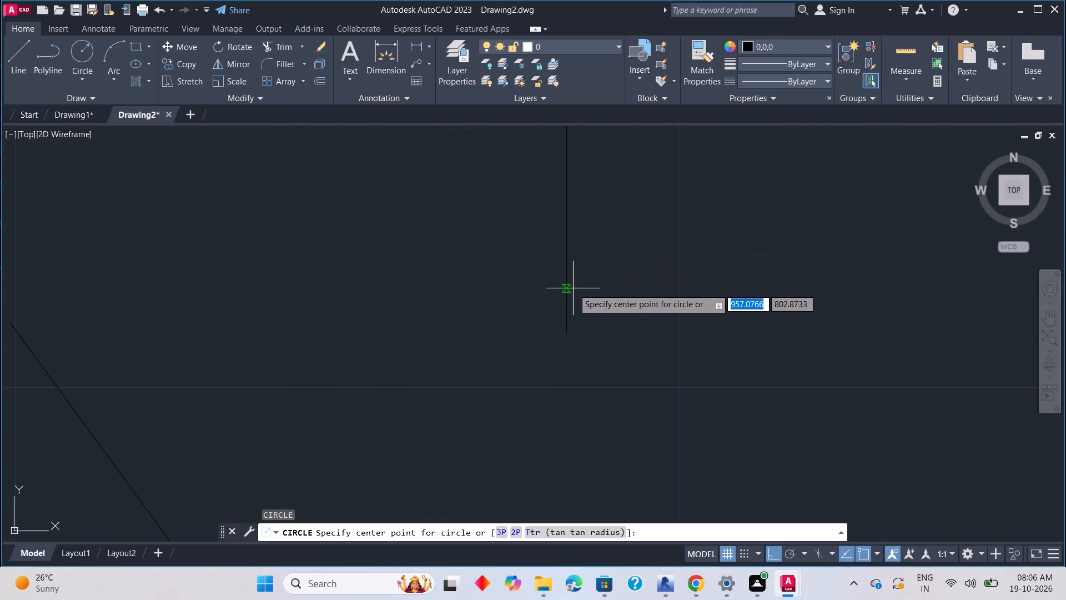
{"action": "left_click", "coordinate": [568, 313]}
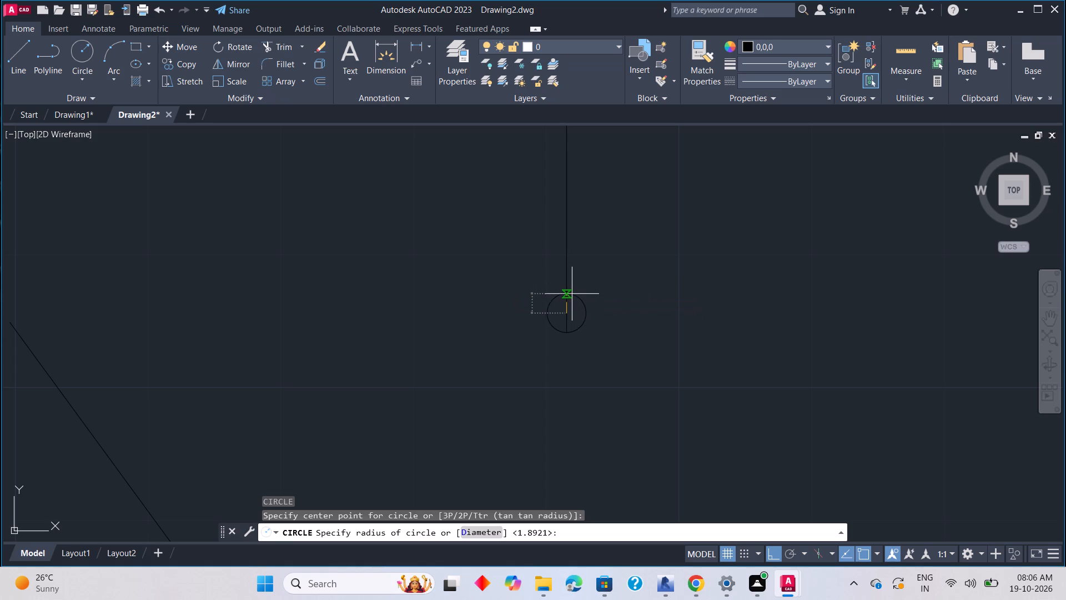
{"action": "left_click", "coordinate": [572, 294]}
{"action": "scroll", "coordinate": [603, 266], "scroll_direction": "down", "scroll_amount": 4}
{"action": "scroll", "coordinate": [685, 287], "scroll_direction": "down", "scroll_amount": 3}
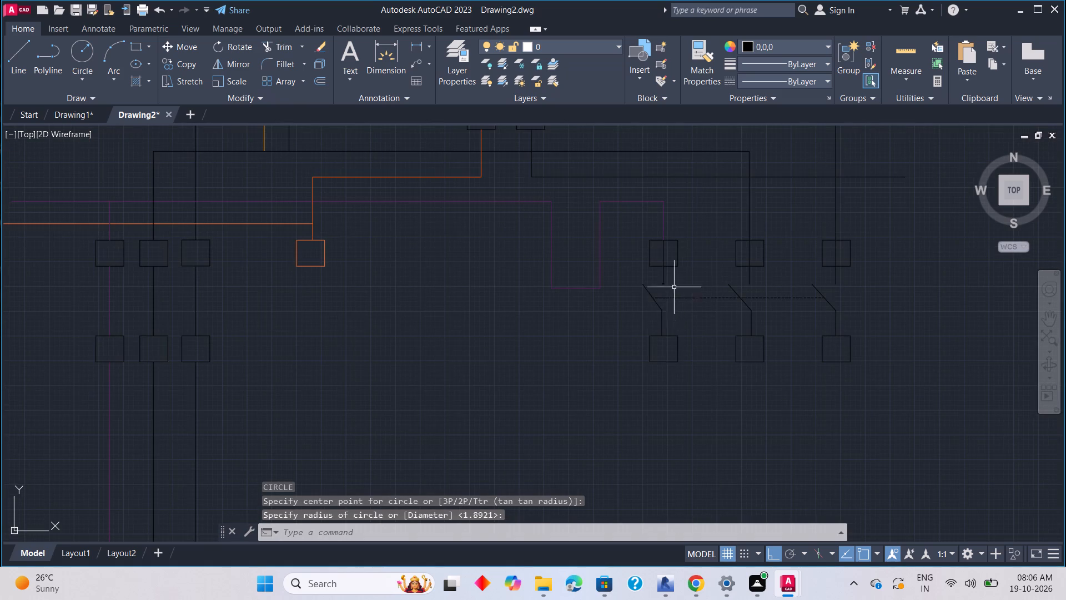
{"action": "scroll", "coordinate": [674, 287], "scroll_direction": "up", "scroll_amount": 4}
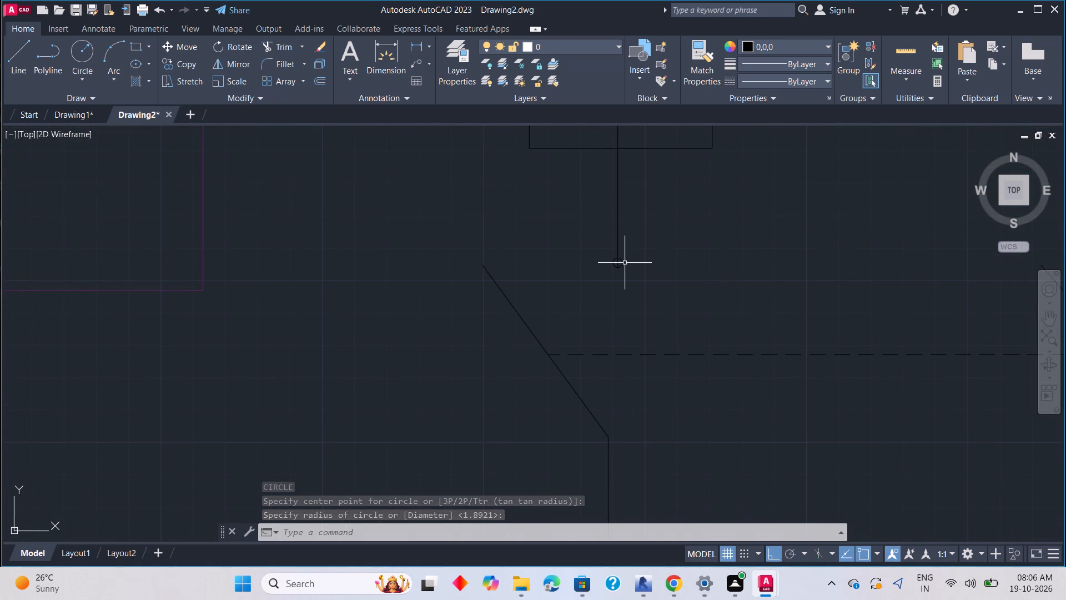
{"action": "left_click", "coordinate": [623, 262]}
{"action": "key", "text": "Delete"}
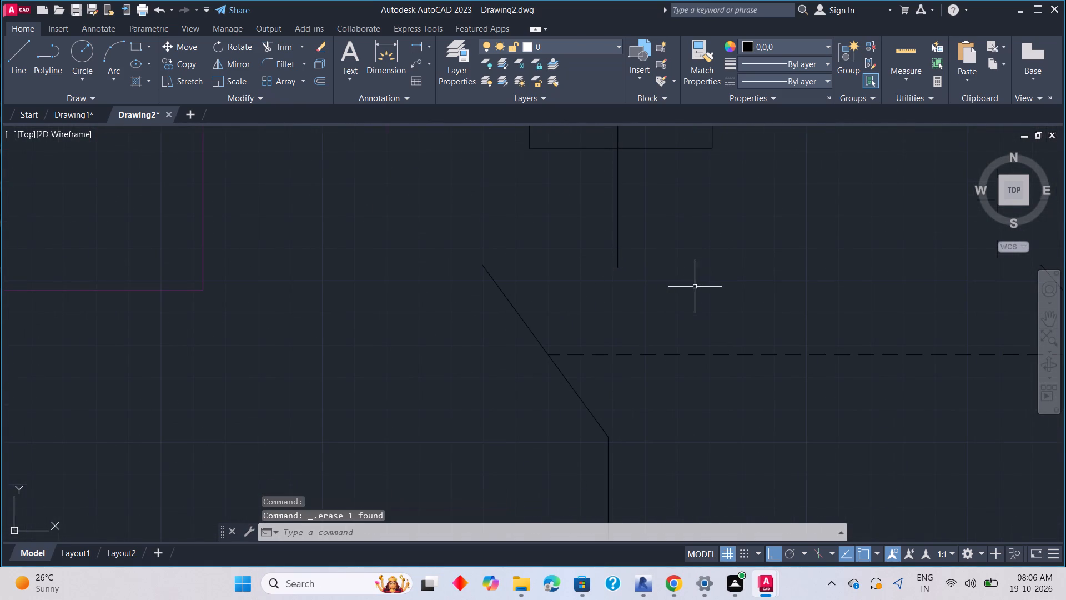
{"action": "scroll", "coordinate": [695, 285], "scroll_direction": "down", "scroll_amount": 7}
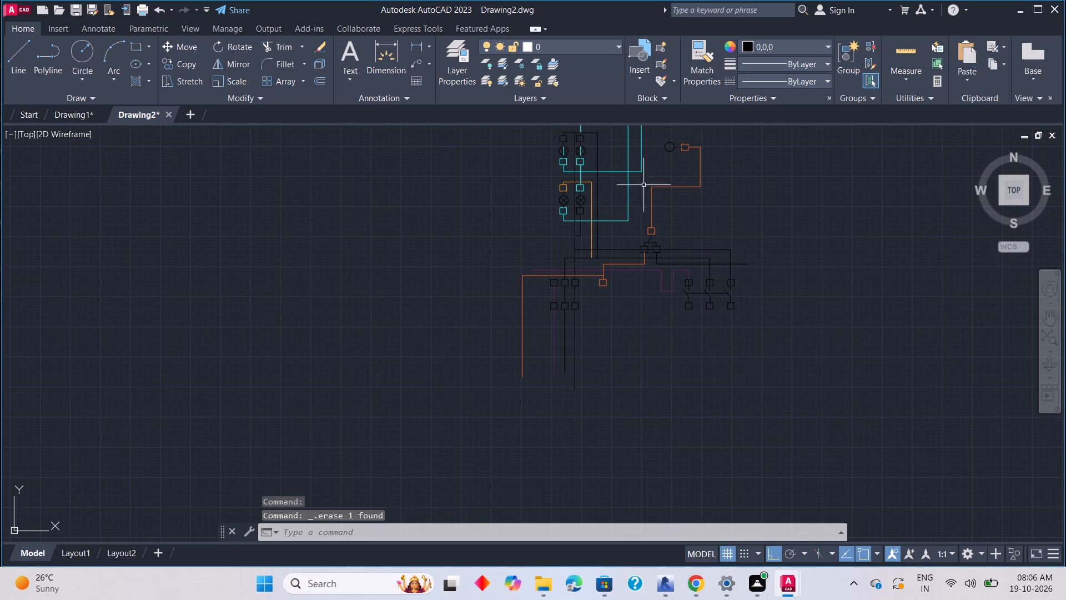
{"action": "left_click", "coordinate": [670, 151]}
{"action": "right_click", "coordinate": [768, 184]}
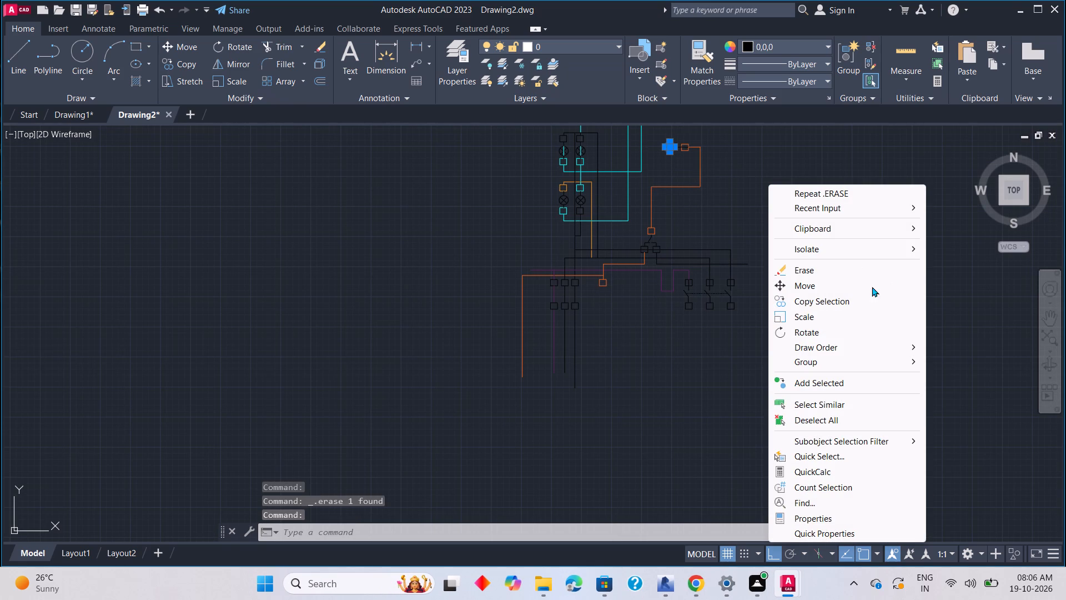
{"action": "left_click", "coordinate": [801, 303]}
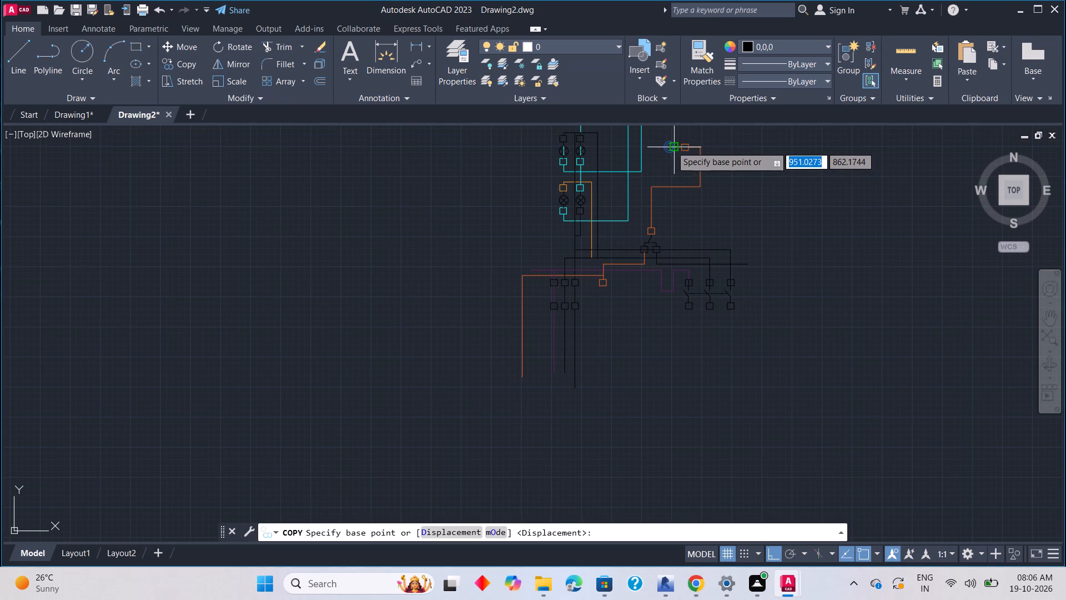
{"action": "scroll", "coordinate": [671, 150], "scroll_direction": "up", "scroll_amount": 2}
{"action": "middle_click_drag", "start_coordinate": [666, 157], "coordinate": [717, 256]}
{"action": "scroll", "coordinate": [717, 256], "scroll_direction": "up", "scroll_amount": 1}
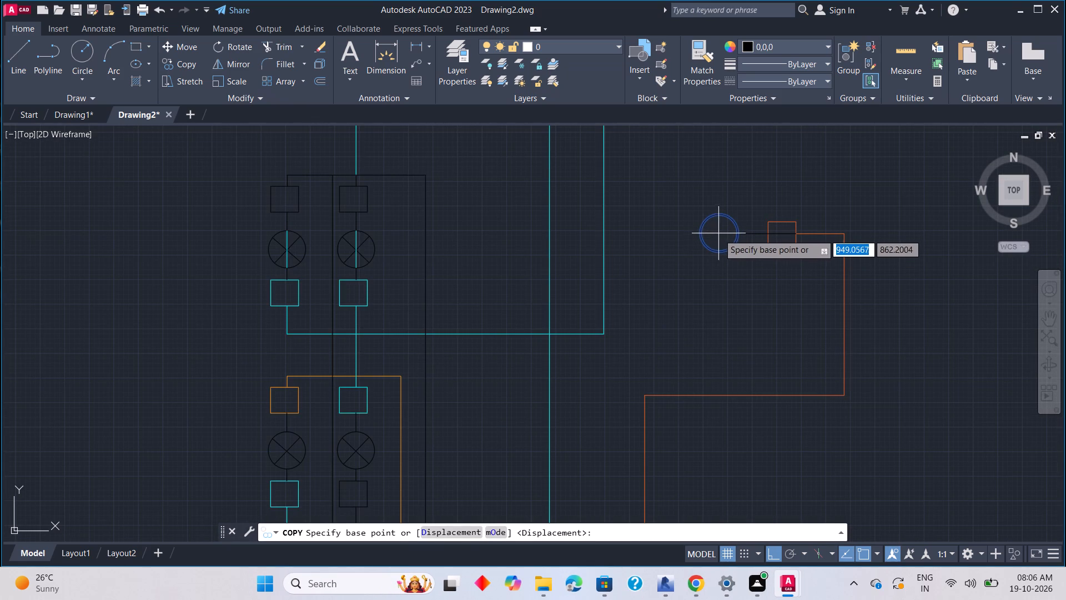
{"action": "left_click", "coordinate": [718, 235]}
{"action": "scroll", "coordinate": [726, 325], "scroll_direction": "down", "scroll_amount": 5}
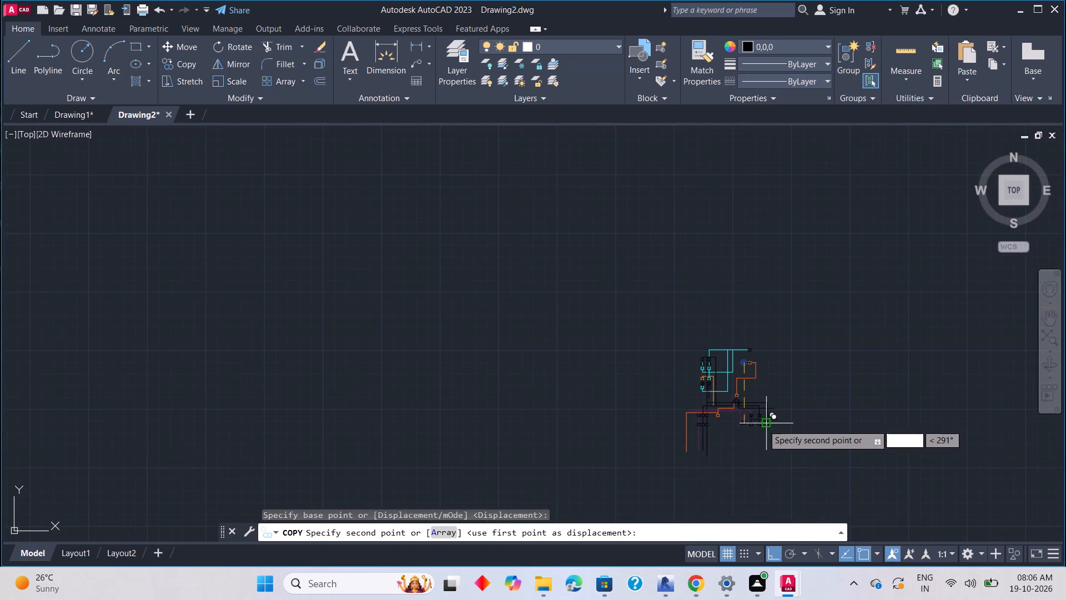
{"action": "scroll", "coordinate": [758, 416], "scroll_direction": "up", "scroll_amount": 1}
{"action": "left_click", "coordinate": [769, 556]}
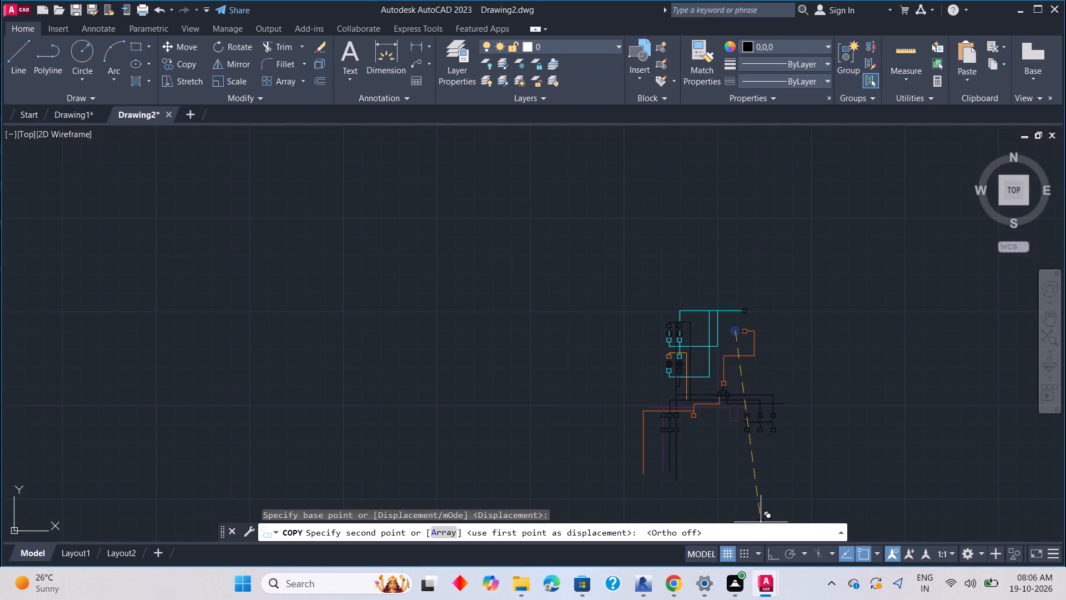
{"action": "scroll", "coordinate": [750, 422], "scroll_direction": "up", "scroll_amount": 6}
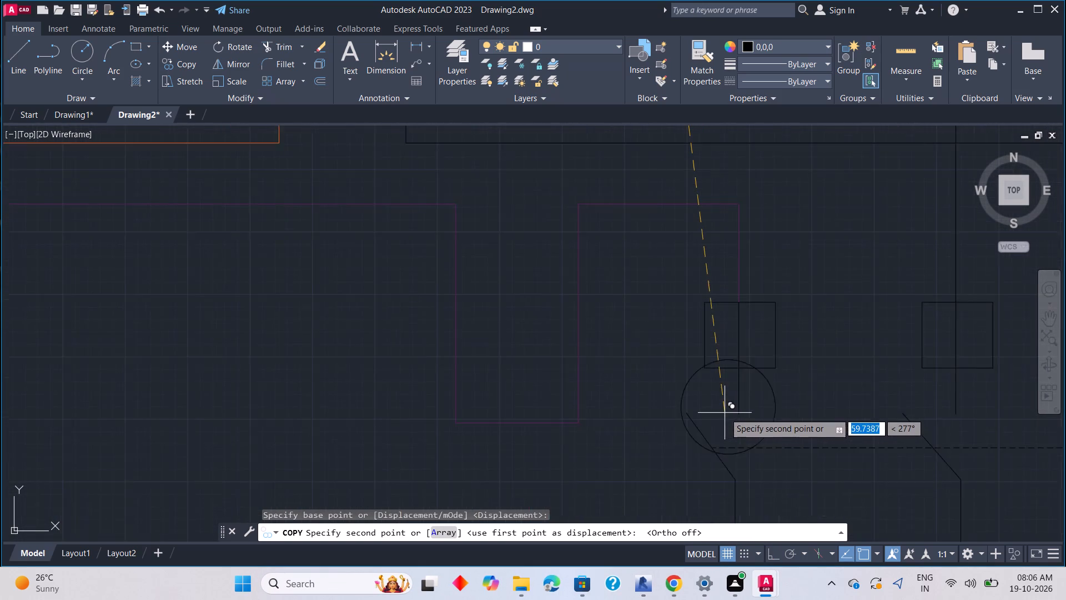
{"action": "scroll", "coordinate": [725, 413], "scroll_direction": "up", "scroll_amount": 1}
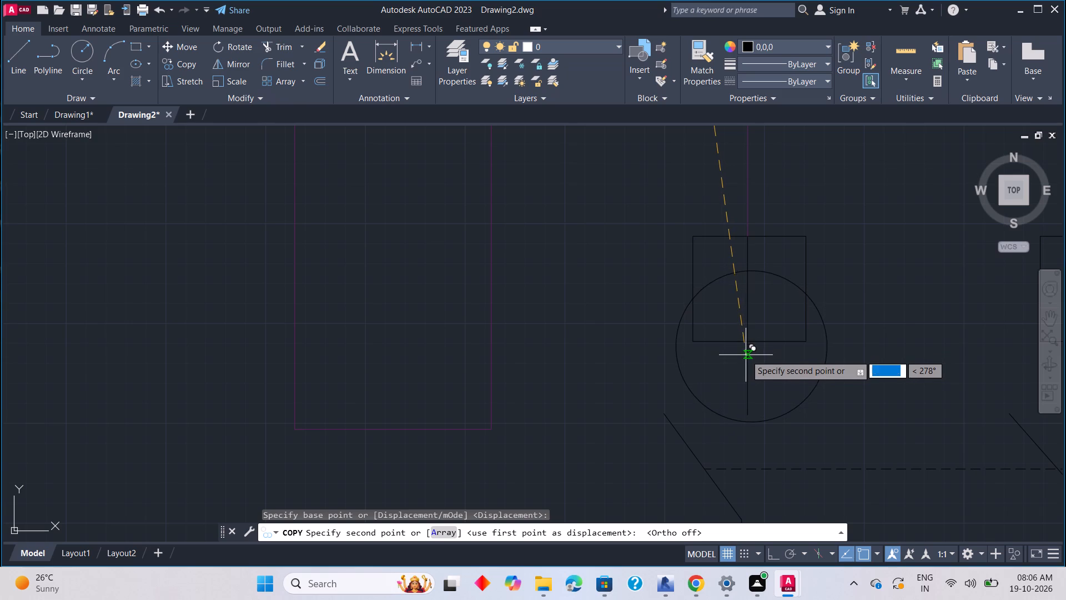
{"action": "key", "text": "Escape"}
Draw a circle about 0.8 units in radius centred on the first upper terminal's vertical line, reaching down to its lower end.
{"action": "key", "text": "c"}
{"action": "key", "text": "space"}
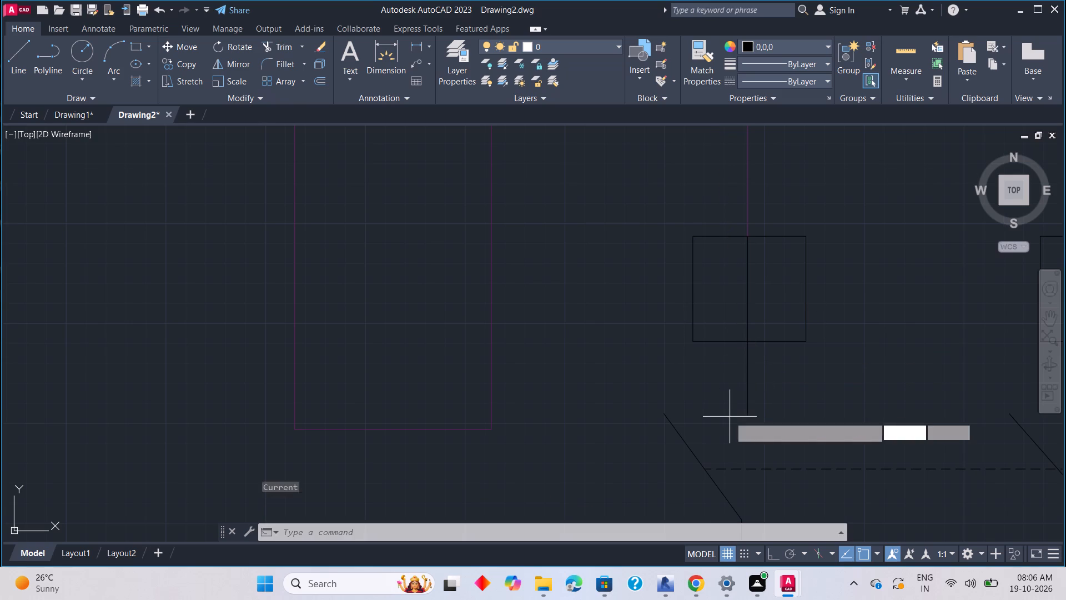
{"action": "left_click", "coordinate": [747, 384]}
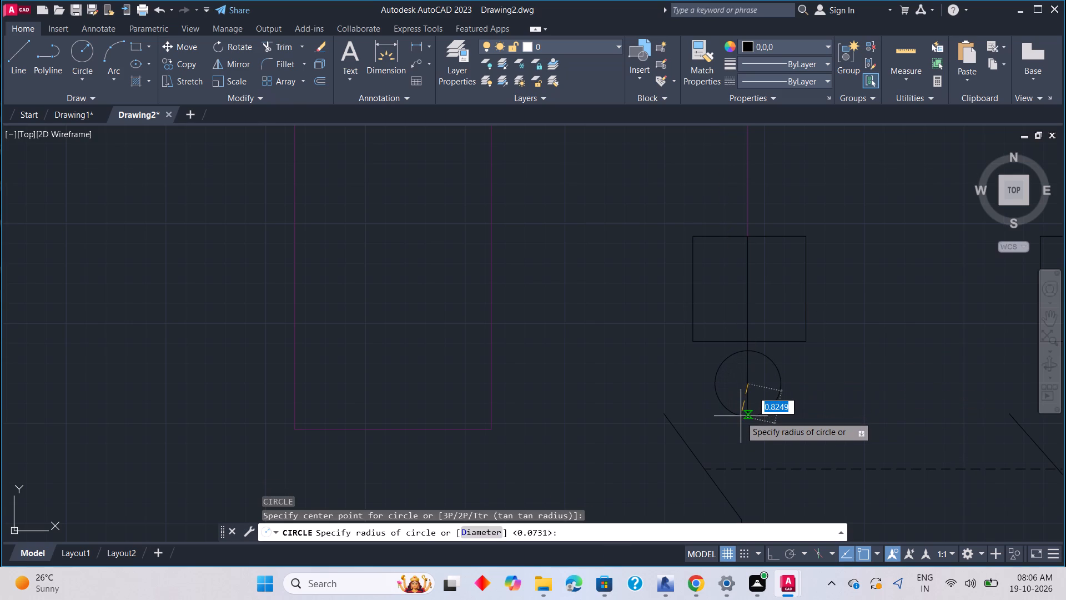
{"action": "left_click", "coordinate": [741, 416]}
Copy the contact circle horizontally onto the second and third upper terminals' lines, about 8.69 and 17.43 units away.
{"action": "scroll", "coordinate": [831, 404], "scroll_direction": "down", "scroll_amount": 4}
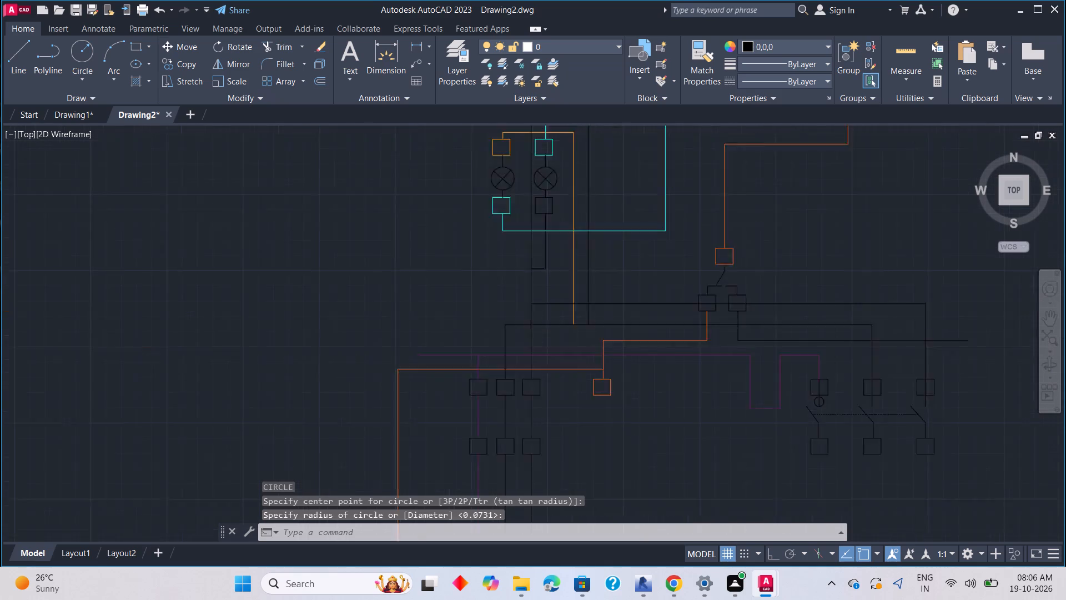
{"action": "scroll", "coordinate": [833, 406], "scroll_direction": "down", "scroll_amount": 1}
{"action": "middle_click_drag", "start_coordinate": [838, 439], "coordinate": [712, 408]}
{"action": "scroll", "coordinate": [713, 409], "scroll_direction": "down", "scroll_amount": 4}
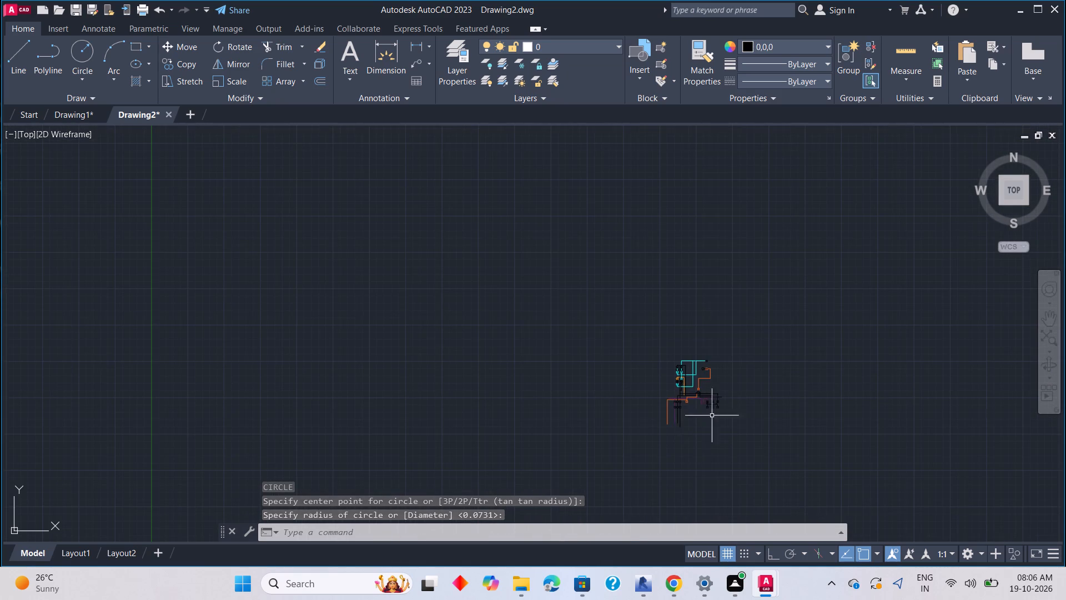
{"action": "scroll", "coordinate": [713, 407], "scroll_direction": "up", "scroll_amount": 5}
{"action": "scroll", "coordinate": [680, 367], "scroll_direction": "up", "scroll_amount": 4}
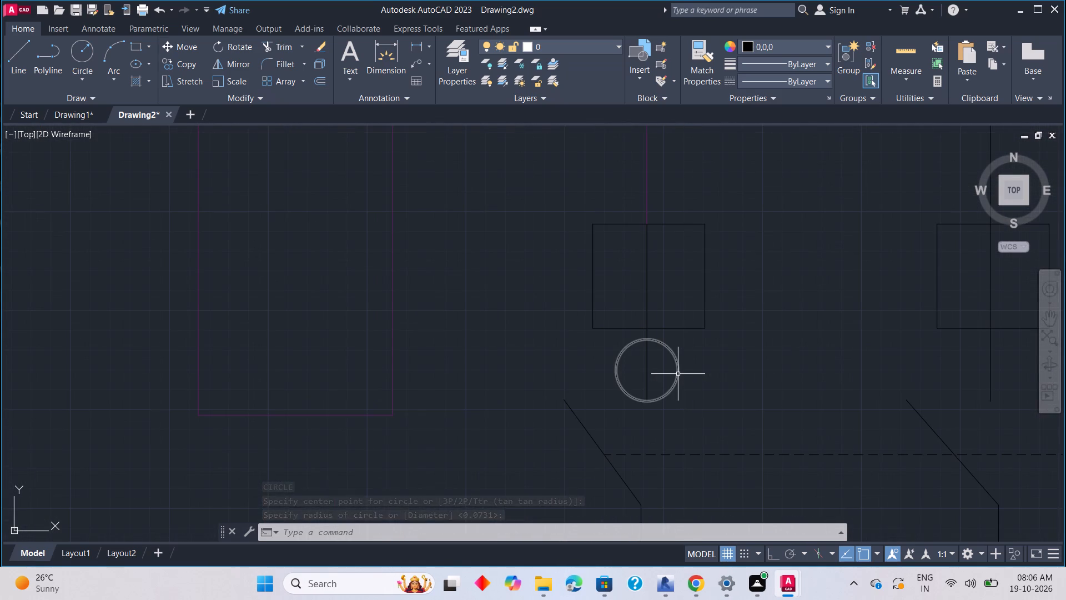
{"action": "left_click", "coordinate": [678, 374]}
{"action": "right_click", "coordinate": [741, 379]}
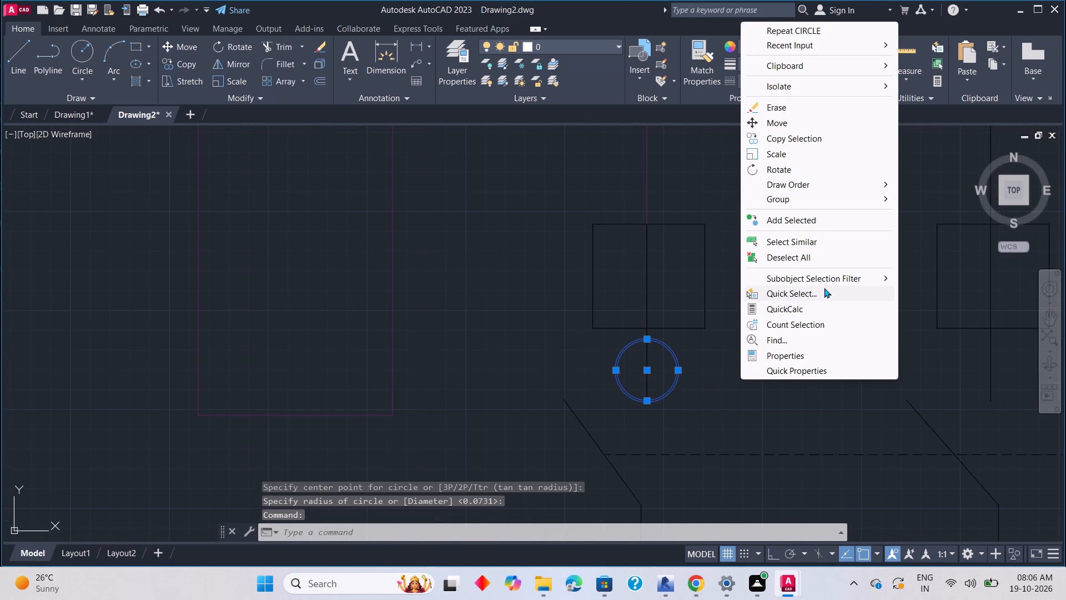
{"action": "left_click", "coordinate": [785, 135]}
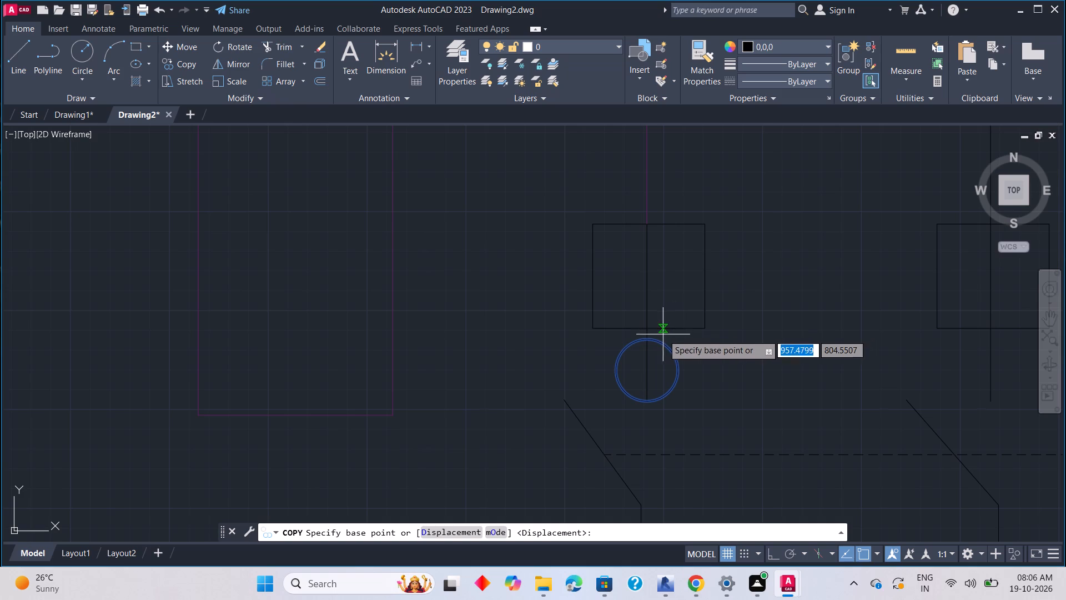
{"action": "left_click", "coordinate": [647, 338]}
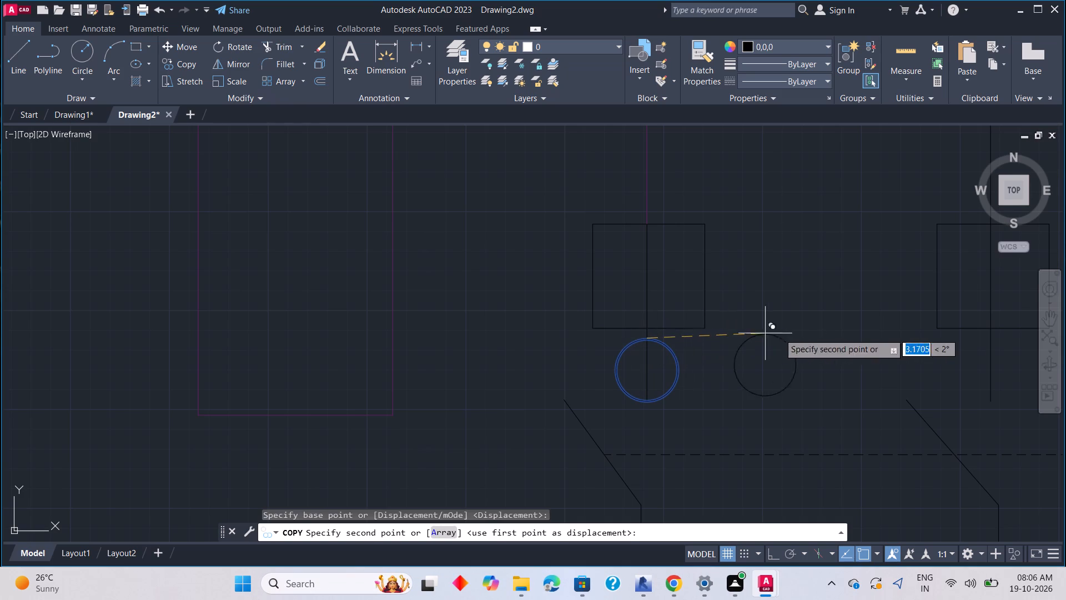
{"action": "middle_click_drag", "start_coordinate": [905, 331], "coordinate": [805, 354]}
{"action": "left_click", "coordinate": [772, 554]}
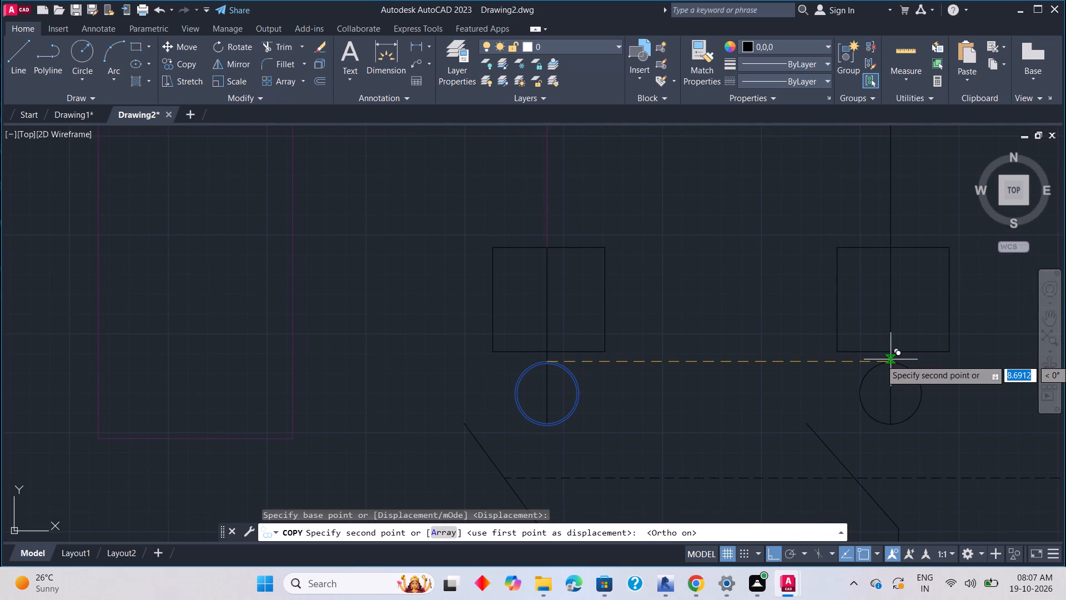
{"action": "left_click", "coordinate": [891, 359]}
{"action": "middle_click_drag", "start_coordinate": [943, 369], "coordinate": [590, 381]}
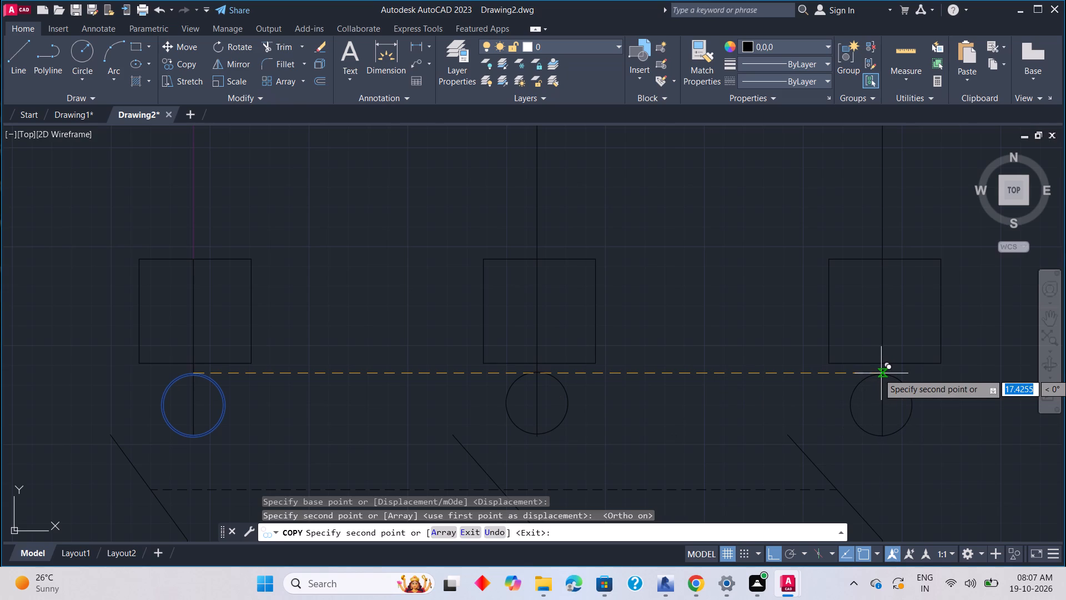
{"action": "left_click", "coordinate": [882, 373]}
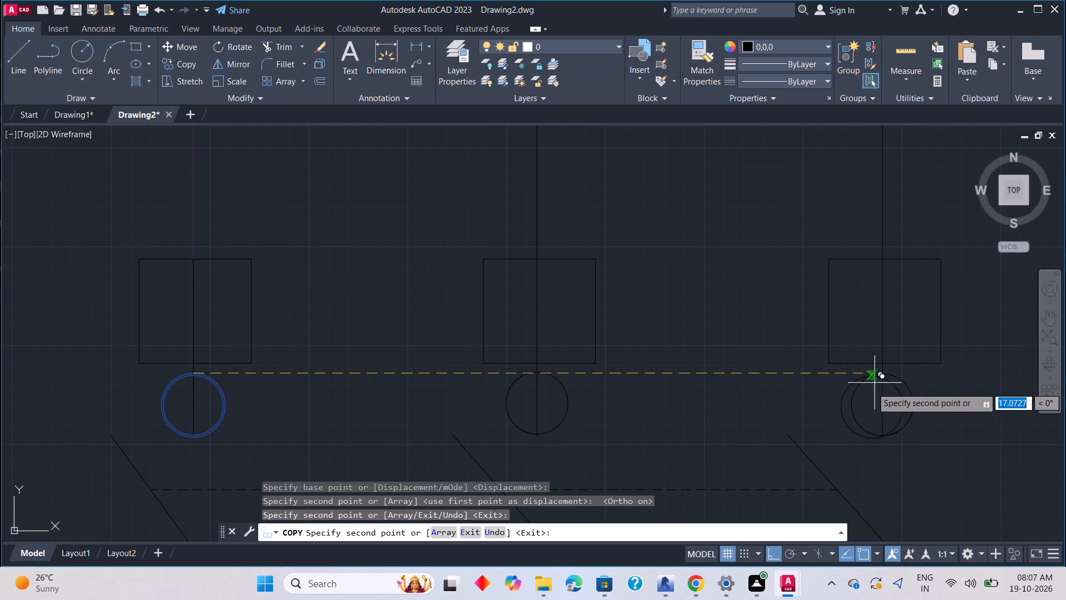
{"action": "key", "text": "Escape"}
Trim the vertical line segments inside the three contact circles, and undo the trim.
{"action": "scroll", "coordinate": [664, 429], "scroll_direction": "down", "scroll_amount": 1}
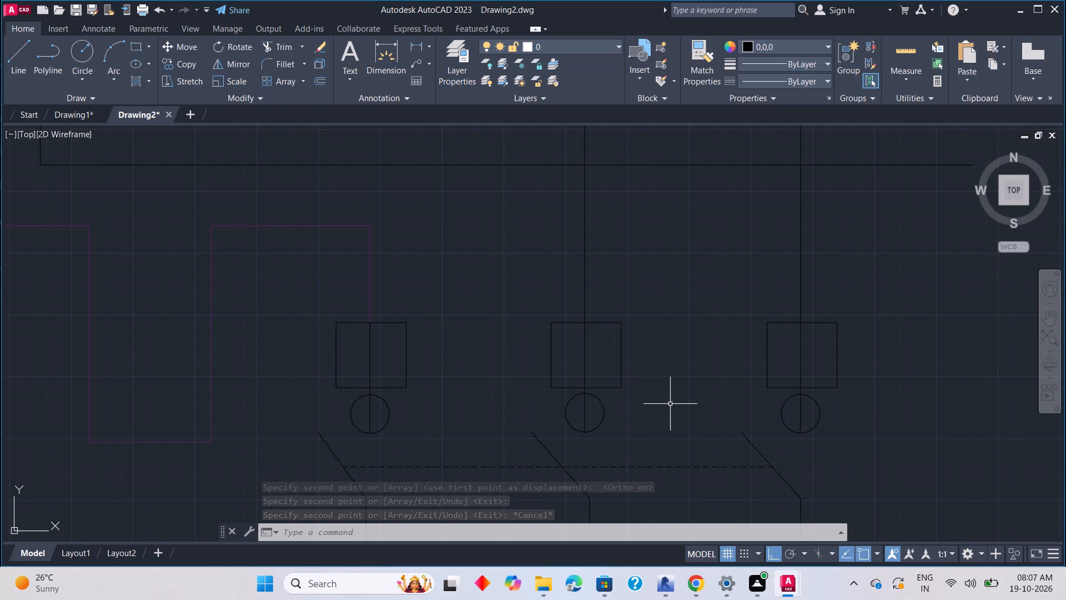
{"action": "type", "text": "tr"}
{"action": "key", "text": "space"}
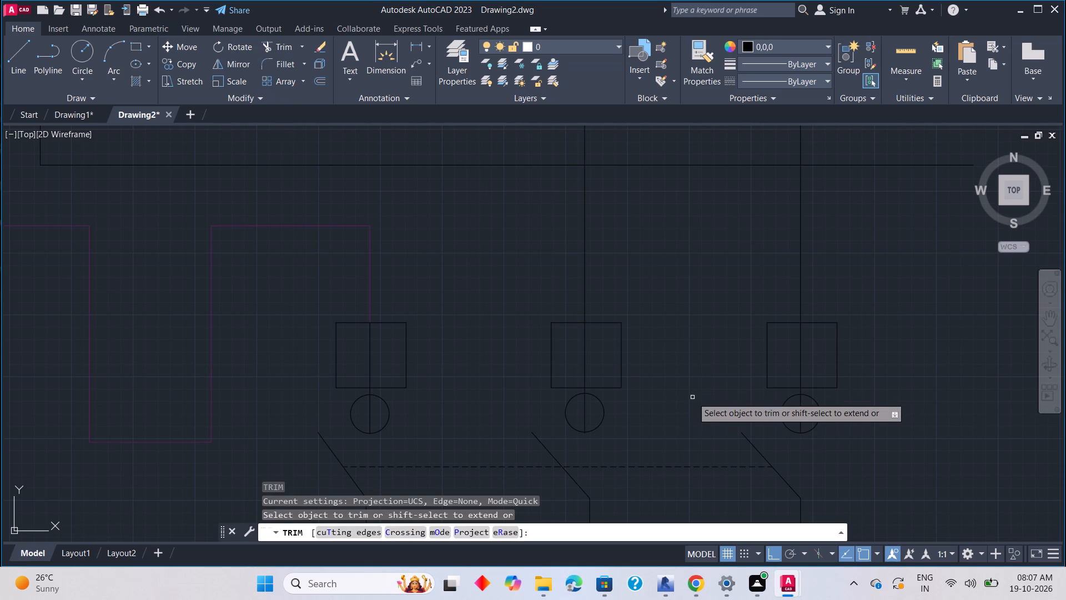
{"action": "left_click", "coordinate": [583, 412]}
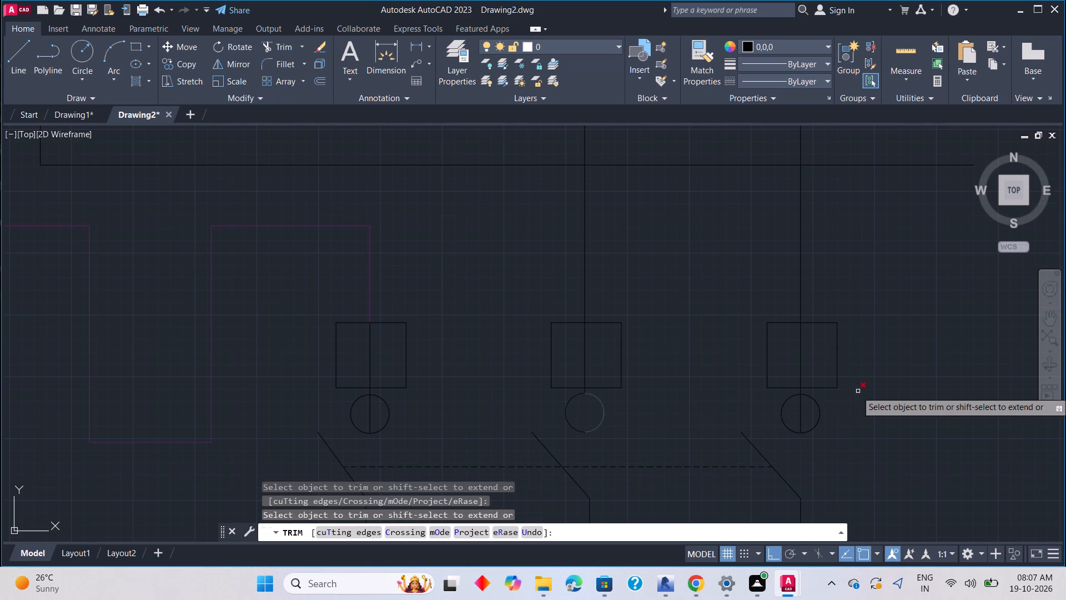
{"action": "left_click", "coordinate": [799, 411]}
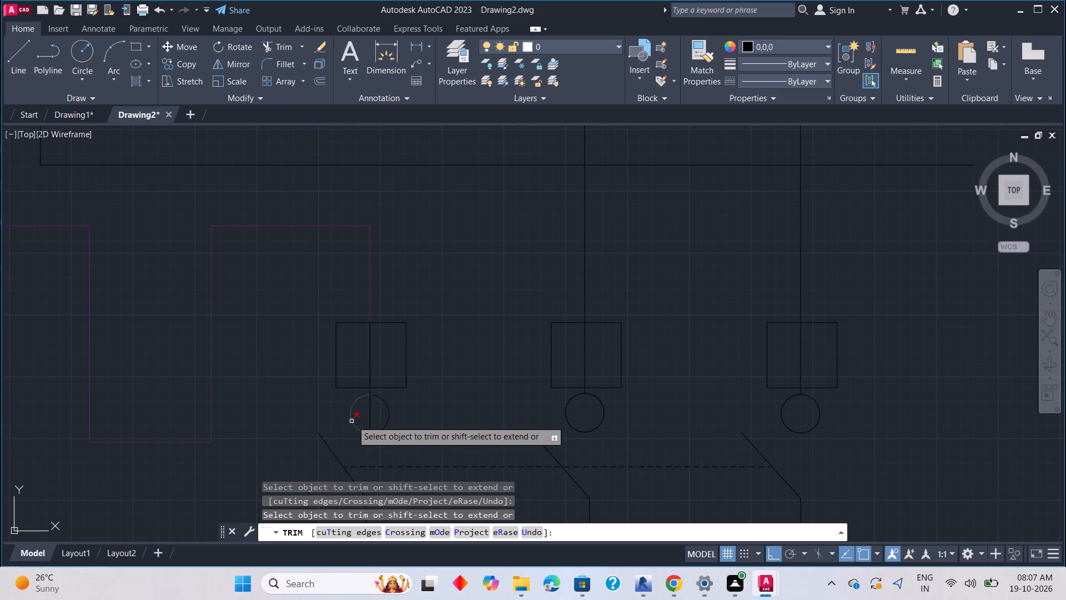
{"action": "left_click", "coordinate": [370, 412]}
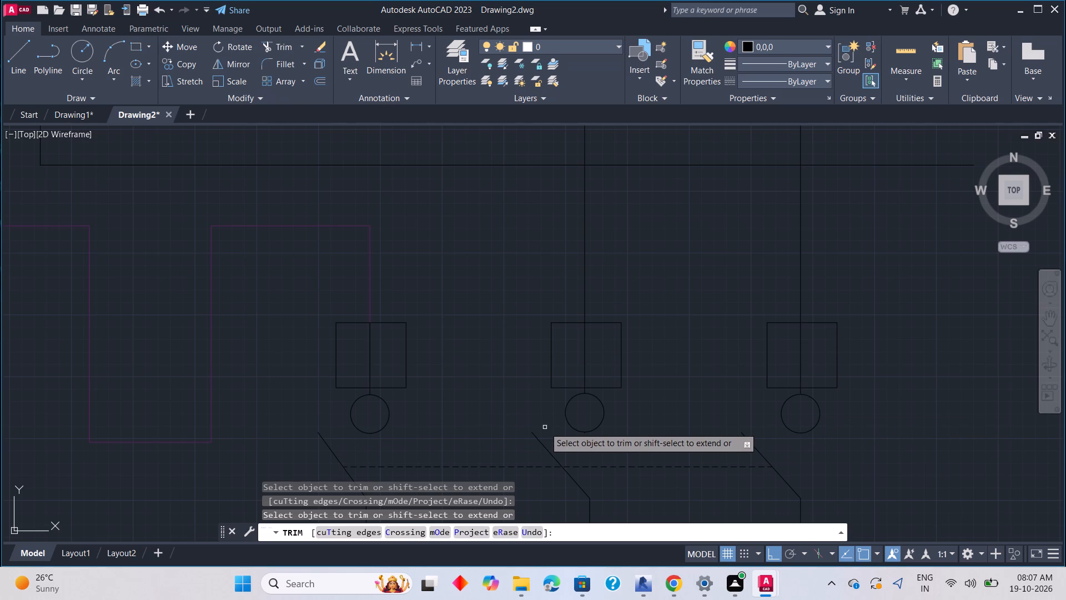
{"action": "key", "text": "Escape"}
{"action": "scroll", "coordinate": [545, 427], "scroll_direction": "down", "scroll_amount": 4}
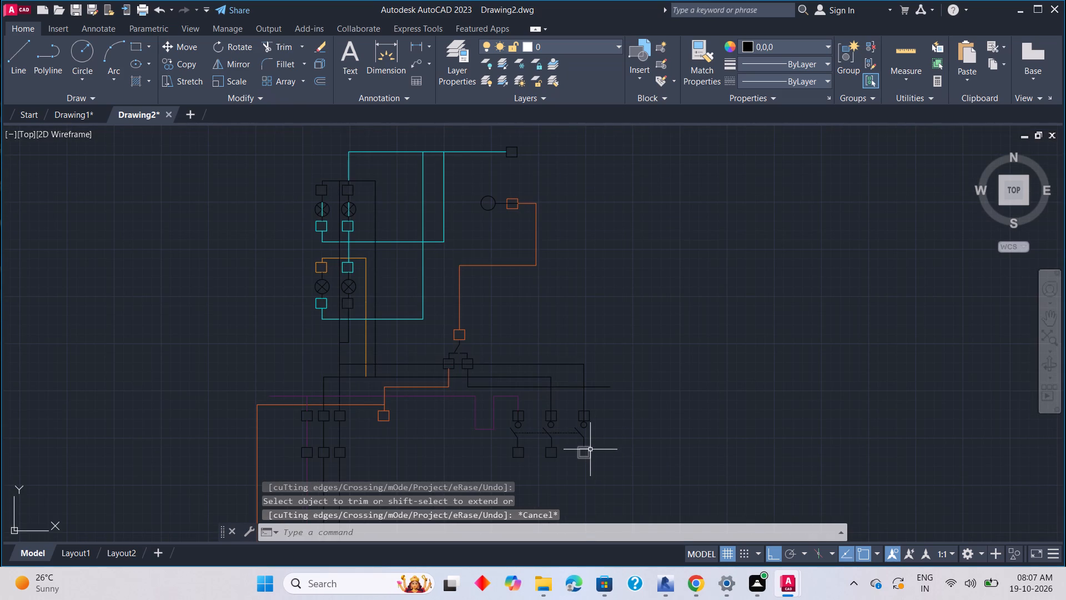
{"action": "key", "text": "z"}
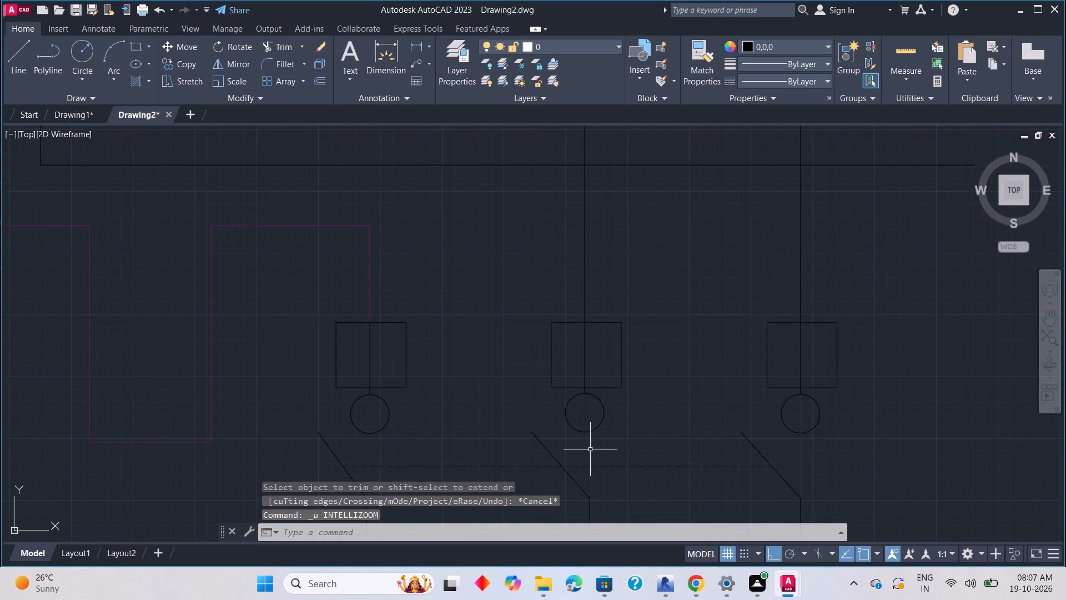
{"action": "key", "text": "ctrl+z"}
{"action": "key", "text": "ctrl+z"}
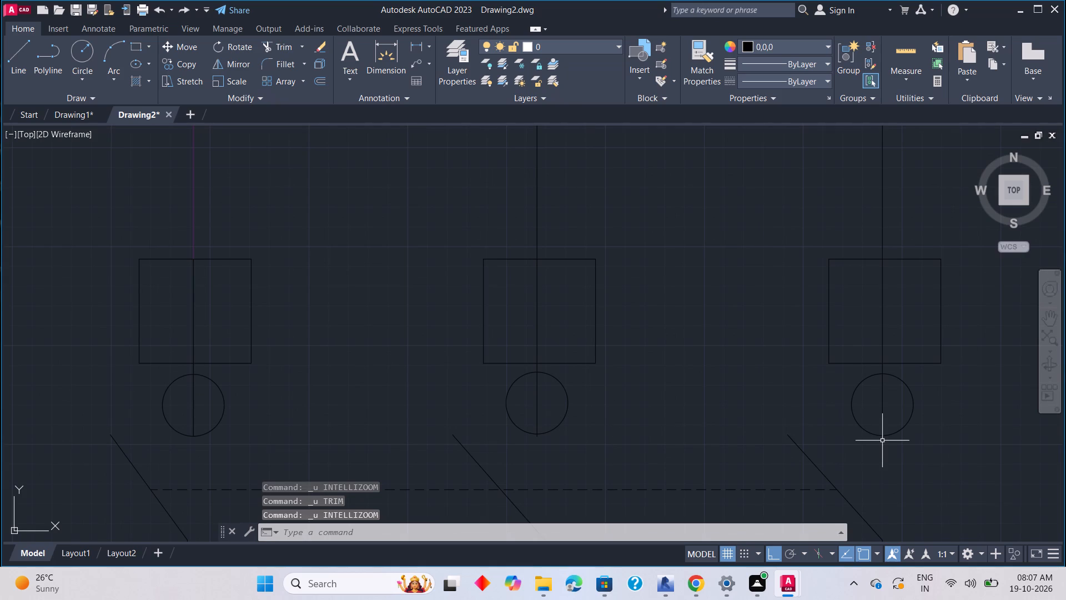
Trim away the right half of the third contact circle and the short line end protruding below it.
{"action": "type", "text": "tr"}
{"action": "key", "text": "space"}
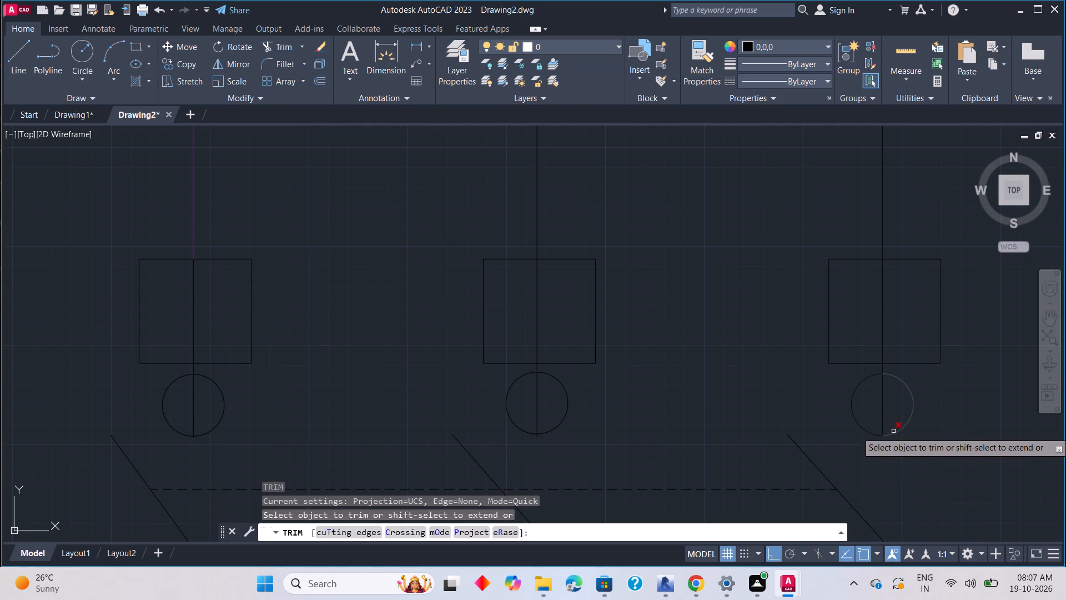
{"action": "left_click", "coordinate": [894, 432]}
{"action": "scroll", "coordinate": [911, 449], "scroll_direction": "up", "scroll_amount": 2}
{"action": "scroll", "coordinate": [840, 424], "scroll_direction": "up", "scroll_amount": 2}
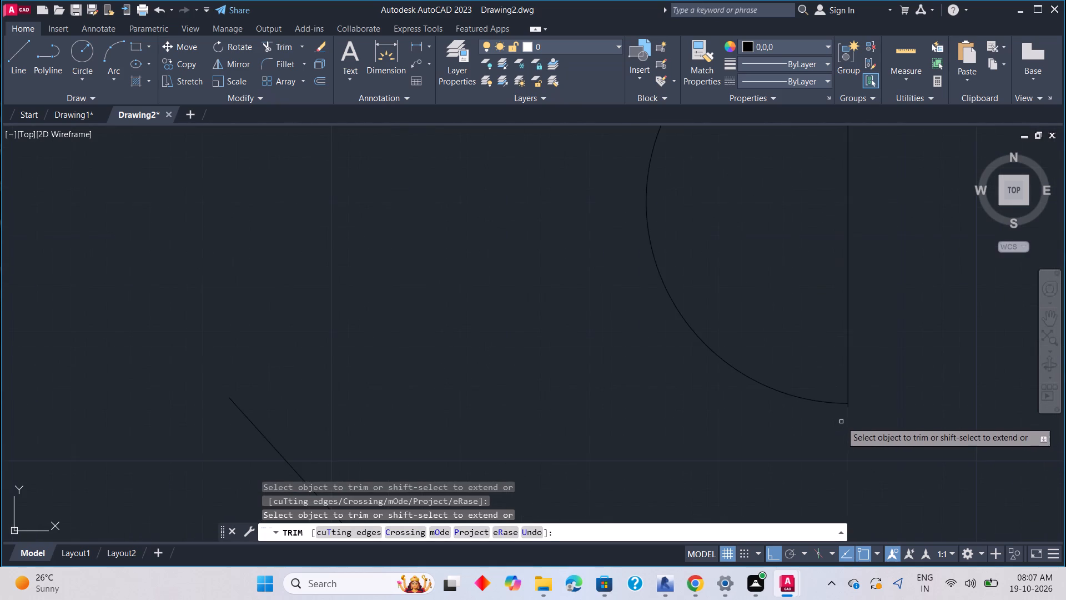
{"action": "scroll", "coordinate": [842, 417], "scroll_direction": "up", "scroll_amount": 1}
{"action": "left_click", "coordinate": [852, 400]}
Trim away the right half of the second contact circle and the short line end protruding below it.
{"action": "scroll", "coordinate": [732, 422], "scroll_direction": "down", "scroll_amount": 3}
{"action": "scroll", "coordinate": [587, 426], "scroll_direction": "down", "scroll_amount": 2}
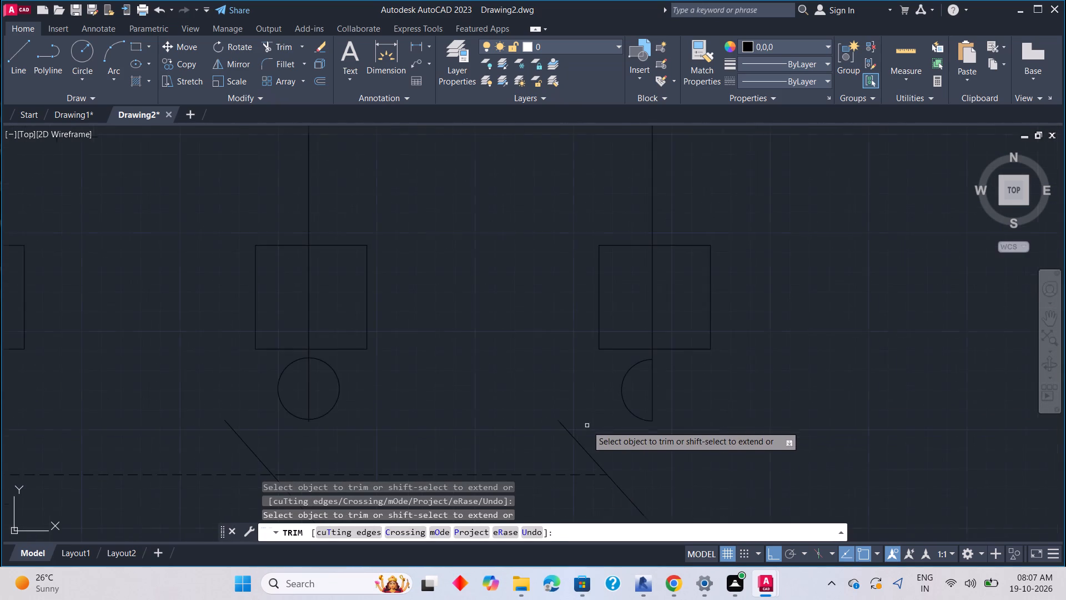
{"action": "scroll", "coordinate": [570, 423], "scroll_direction": "down", "scroll_amount": 1}
{"action": "middle_click_drag", "start_coordinate": [539, 432], "coordinate": [864, 421]}
{"action": "scroll", "coordinate": [755, 422], "scroll_direction": "up", "scroll_amount": 3}
{"action": "scroll", "coordinate": [686, 398], "scroll_direction": "up", "scroll_amount": 2}
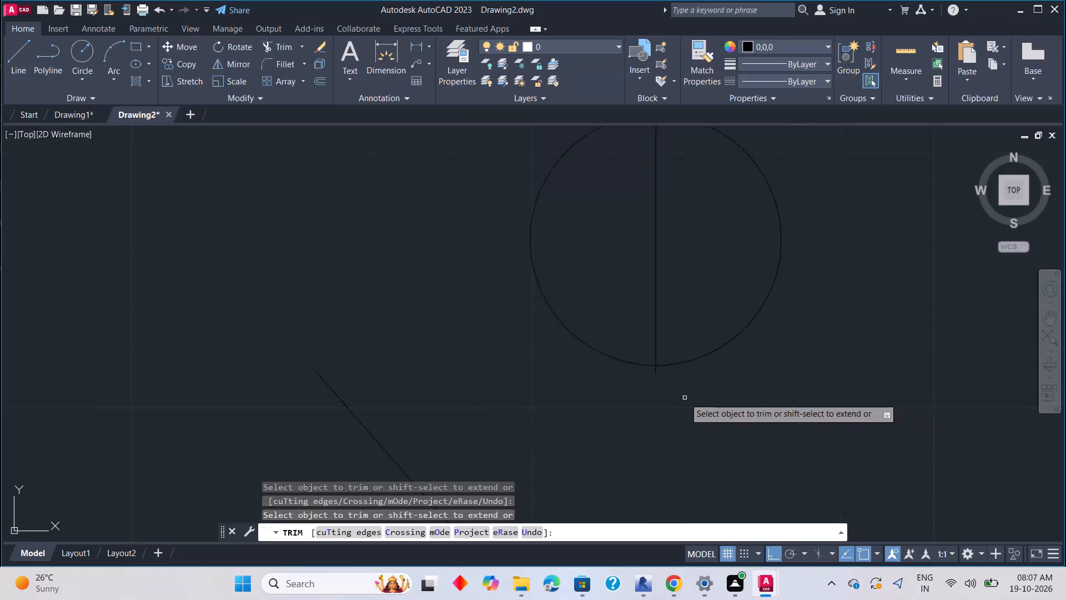
{"action": "left_click", "coordinate": [637, 356]}
{"action": "left_click", "coordinate": [686, 342]}
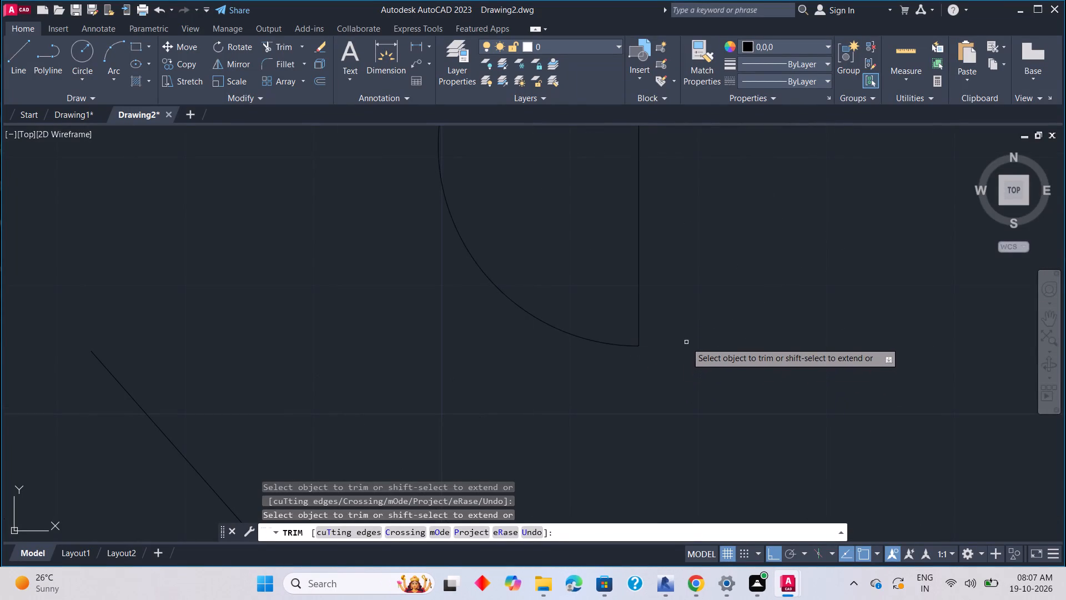
Trim away the right half of the first contact circle, leaving a left semicircle against the vertical line.
{"action": "scroll", "coordinate": [605, 374], "scroll_direction": "down", "scroll_amount": 4}
{"action": "middle_click_drag", "start_coordinate": [540, 396], "coordinate": [832, 408]}
{"action": "scroll", "coordinate": [554, 396], "scroll_direction": "up", "scroll_amount": 3}
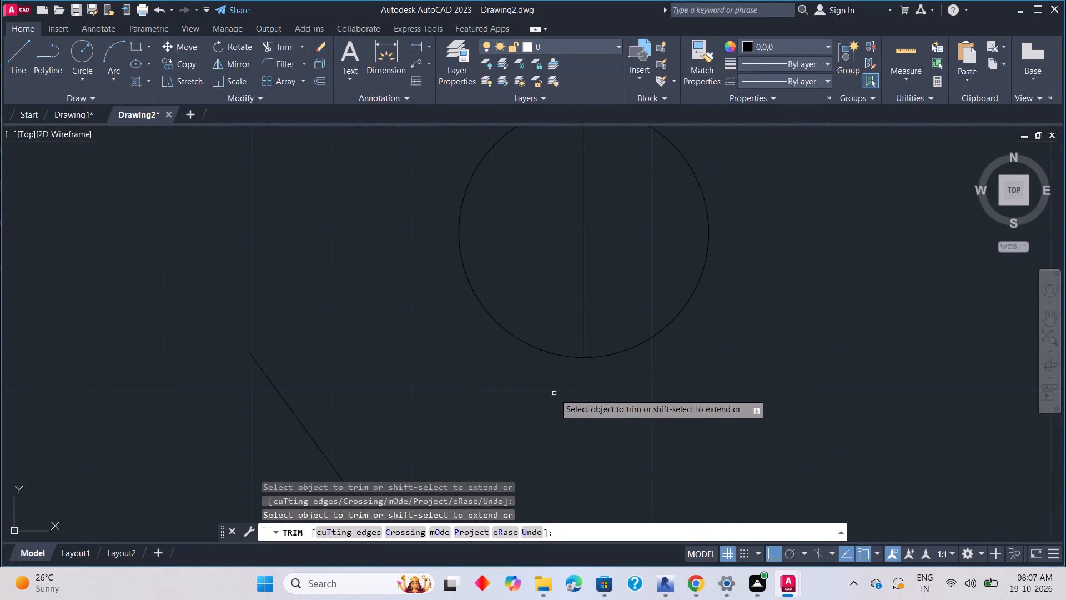
{"action": "scroll", "coordinate": [596, 363], "scroll_direction": "up", "scroll_amount": 3}
{"action": "left_click", "coordinate": [562, 344]}
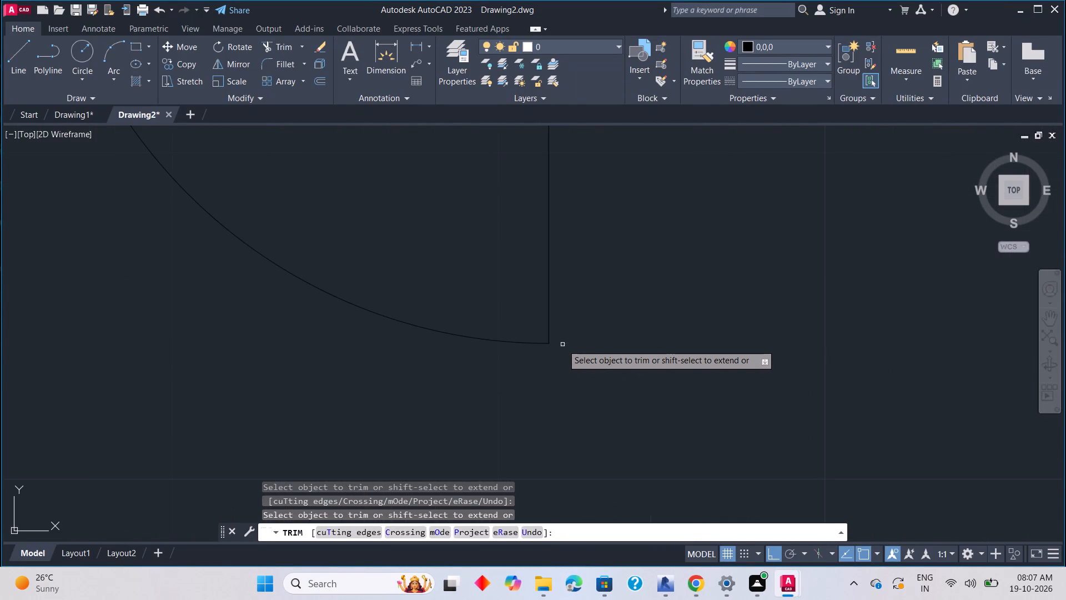
{"action": "scroll", "coordinate": [616, 381], "scroll_direction": "down", "scroll_amount": 6}
{"action": "key", "text": "Escape"}
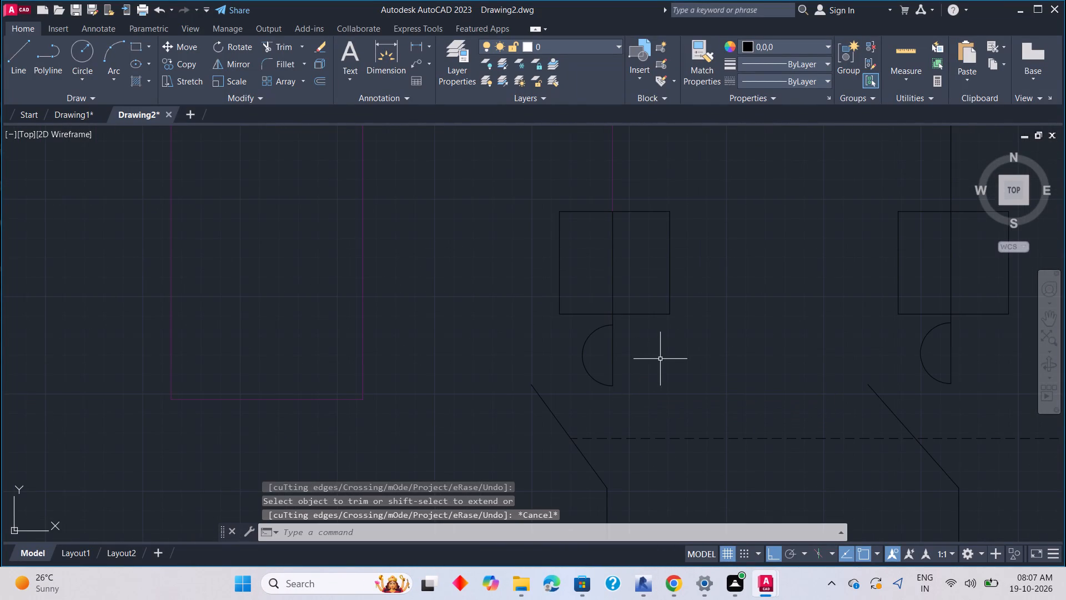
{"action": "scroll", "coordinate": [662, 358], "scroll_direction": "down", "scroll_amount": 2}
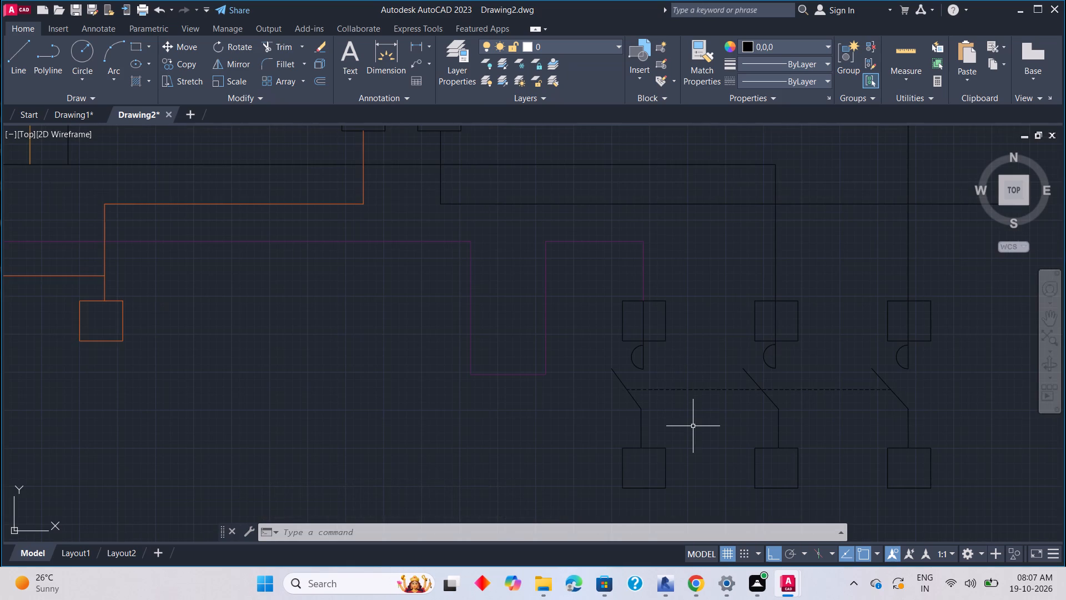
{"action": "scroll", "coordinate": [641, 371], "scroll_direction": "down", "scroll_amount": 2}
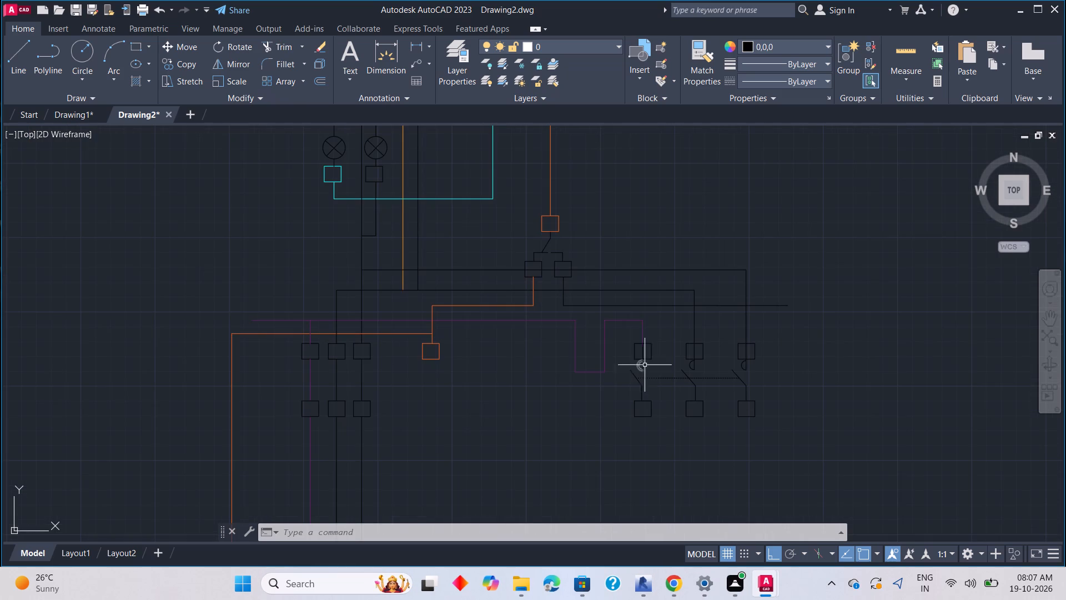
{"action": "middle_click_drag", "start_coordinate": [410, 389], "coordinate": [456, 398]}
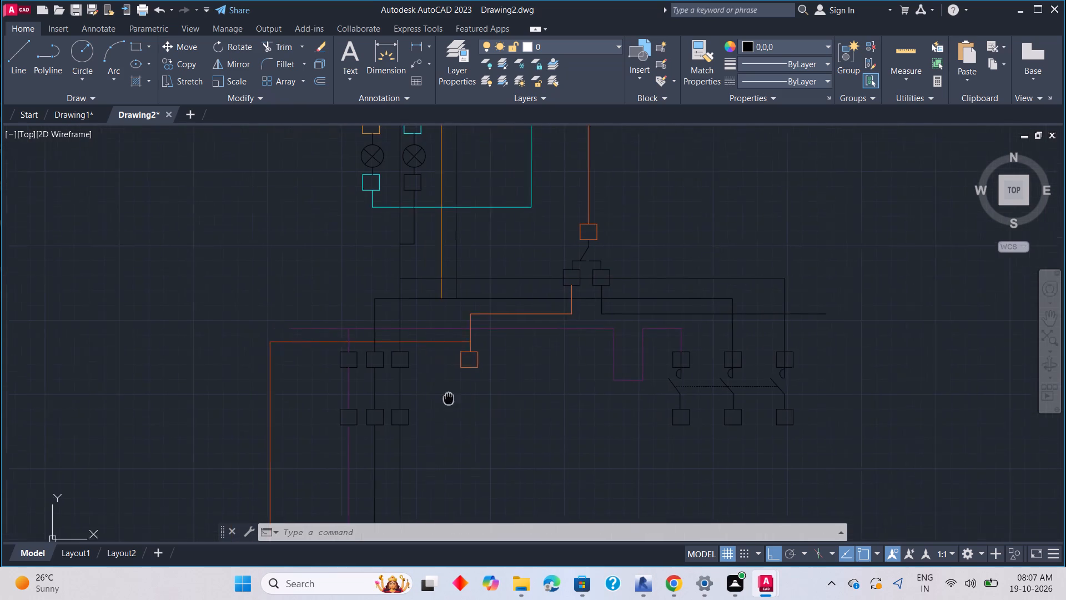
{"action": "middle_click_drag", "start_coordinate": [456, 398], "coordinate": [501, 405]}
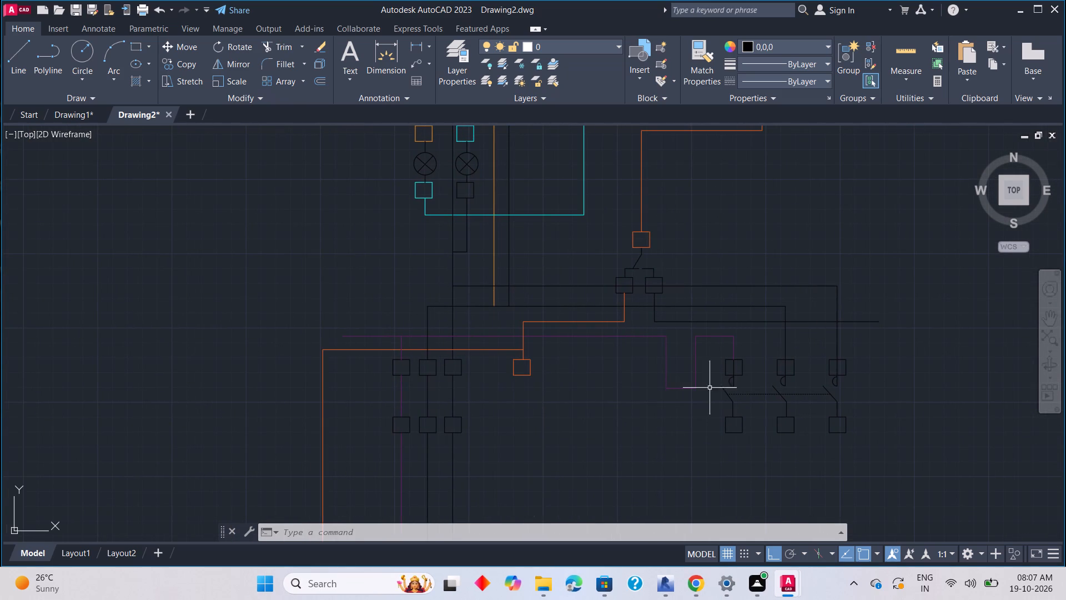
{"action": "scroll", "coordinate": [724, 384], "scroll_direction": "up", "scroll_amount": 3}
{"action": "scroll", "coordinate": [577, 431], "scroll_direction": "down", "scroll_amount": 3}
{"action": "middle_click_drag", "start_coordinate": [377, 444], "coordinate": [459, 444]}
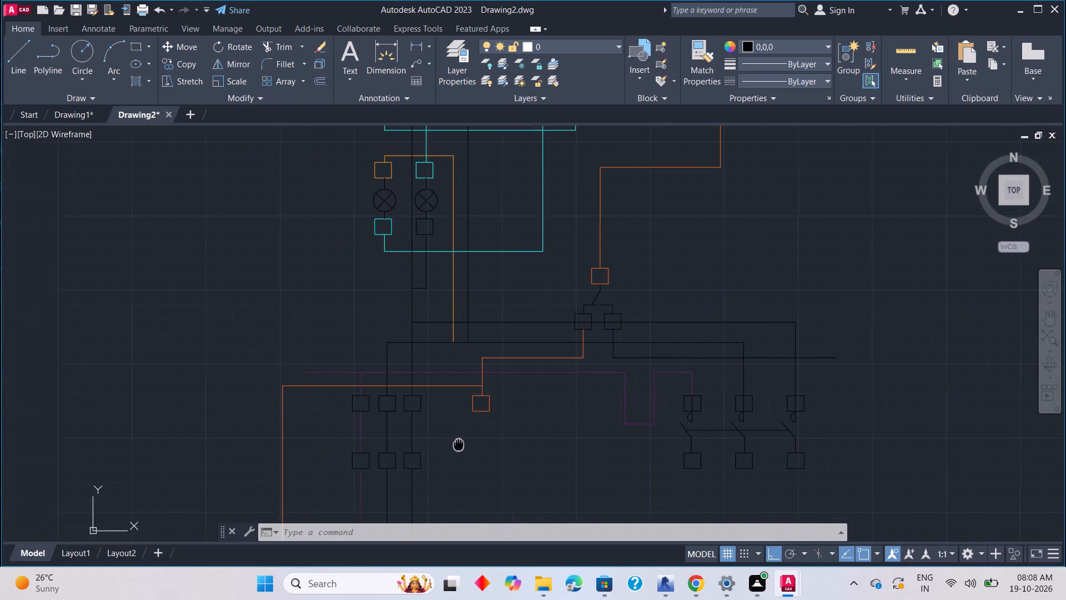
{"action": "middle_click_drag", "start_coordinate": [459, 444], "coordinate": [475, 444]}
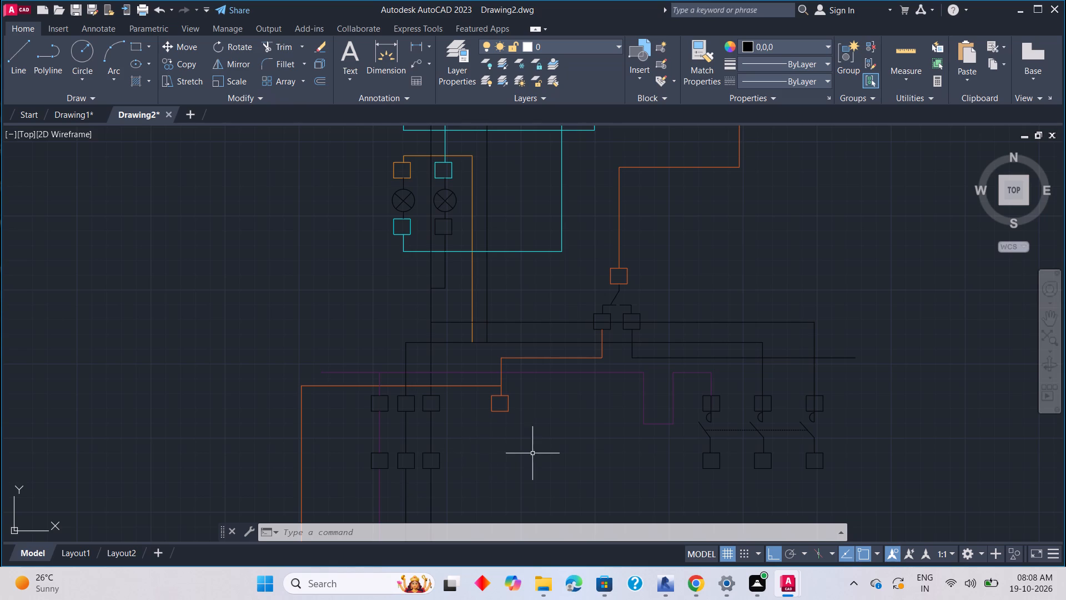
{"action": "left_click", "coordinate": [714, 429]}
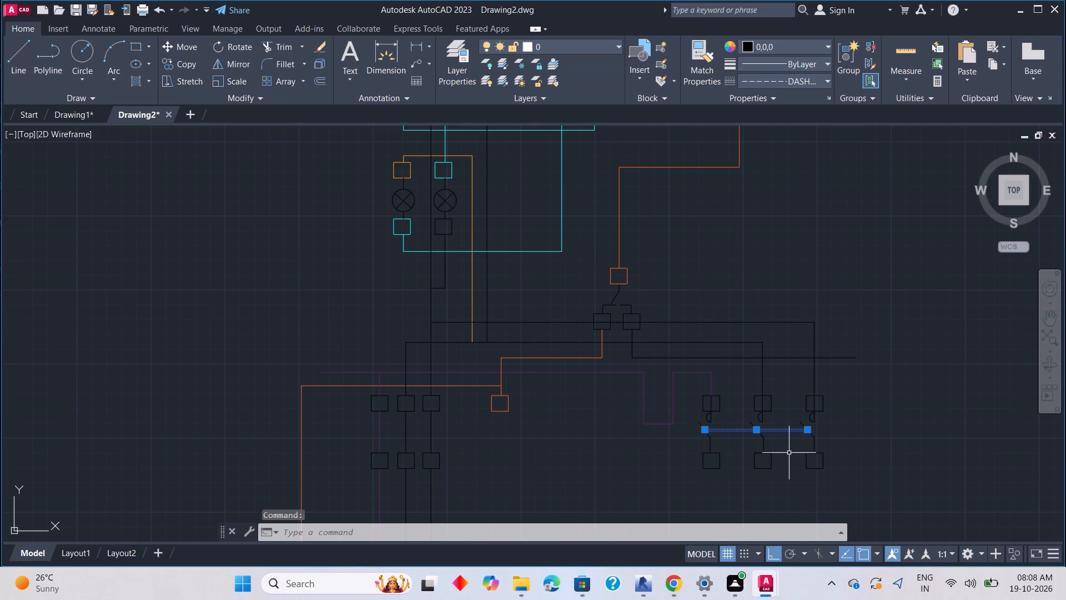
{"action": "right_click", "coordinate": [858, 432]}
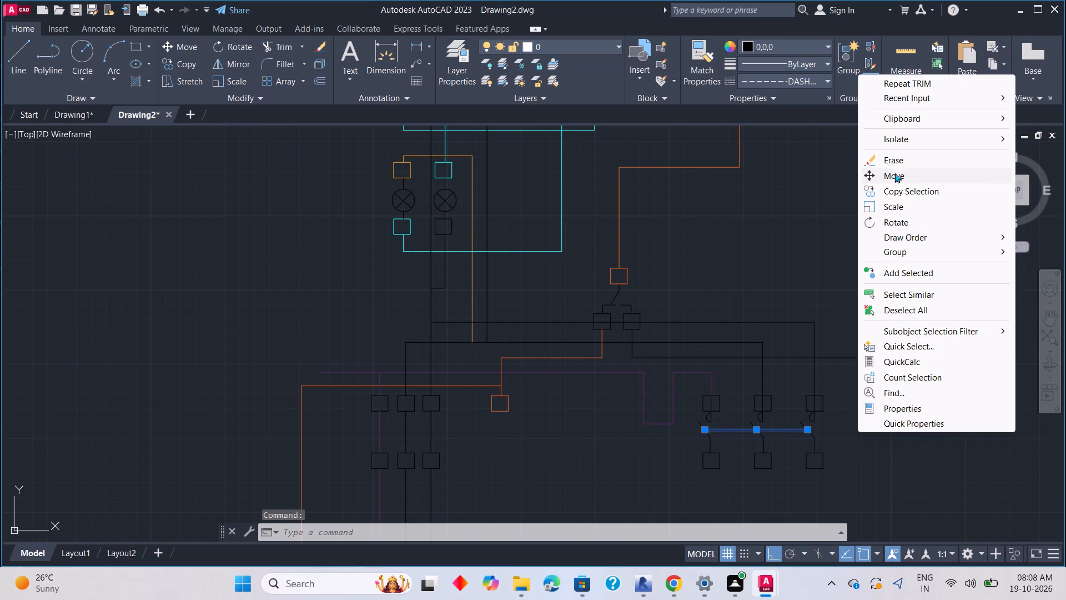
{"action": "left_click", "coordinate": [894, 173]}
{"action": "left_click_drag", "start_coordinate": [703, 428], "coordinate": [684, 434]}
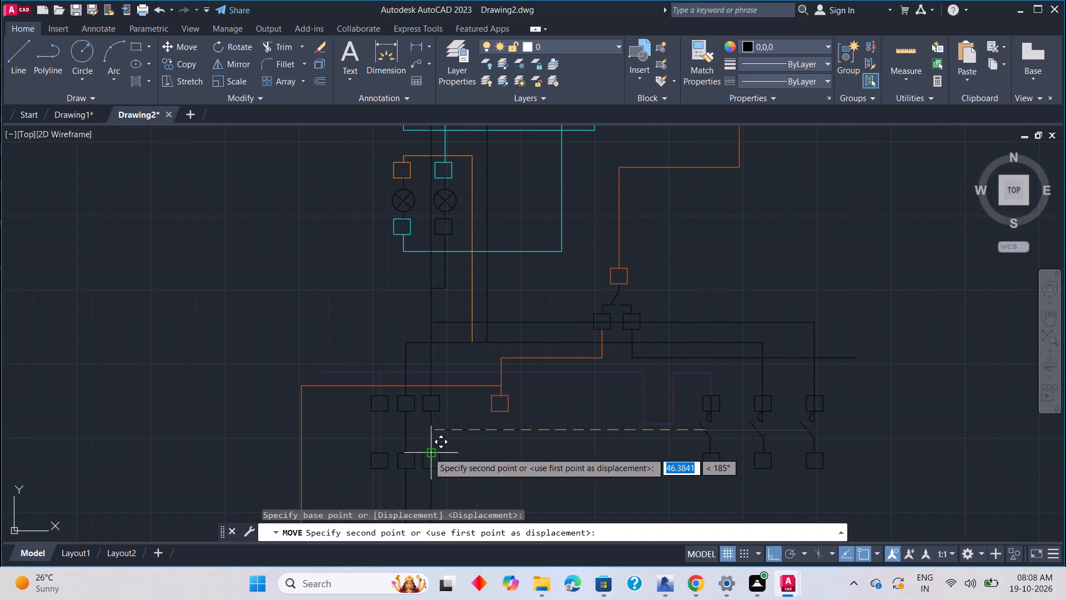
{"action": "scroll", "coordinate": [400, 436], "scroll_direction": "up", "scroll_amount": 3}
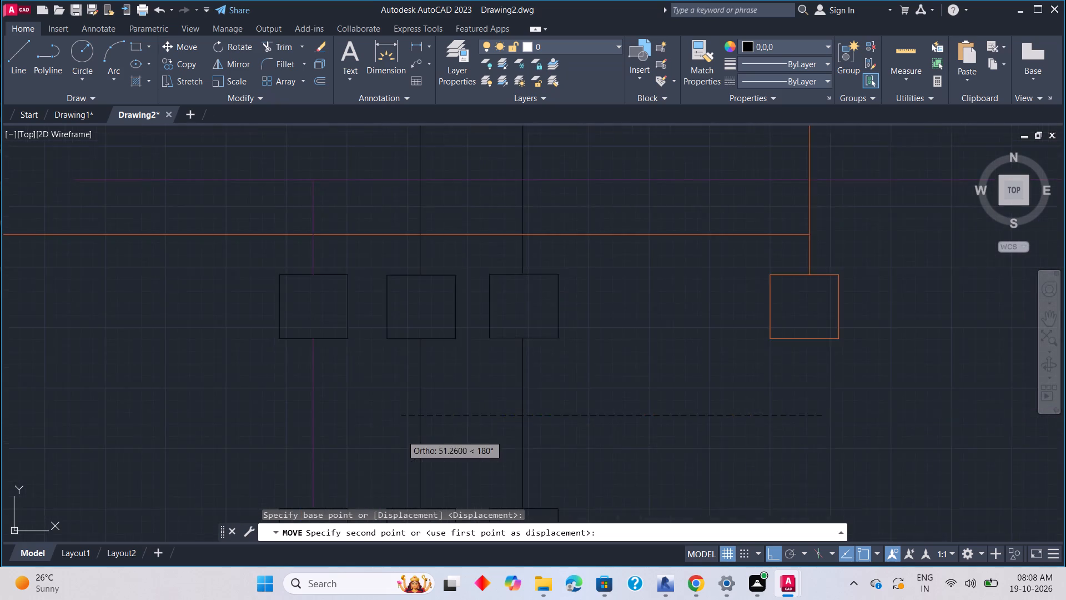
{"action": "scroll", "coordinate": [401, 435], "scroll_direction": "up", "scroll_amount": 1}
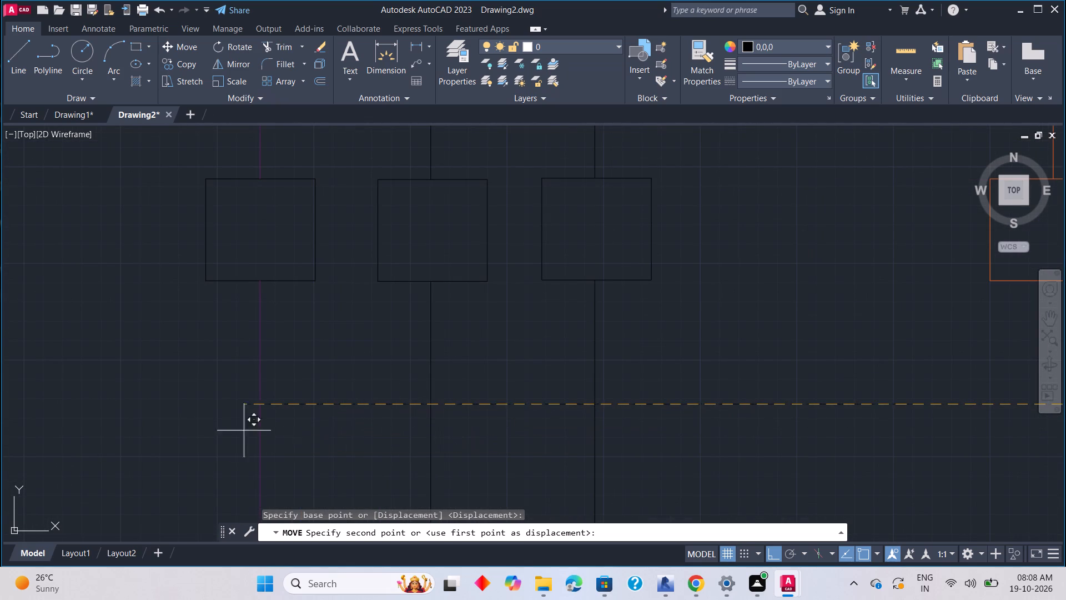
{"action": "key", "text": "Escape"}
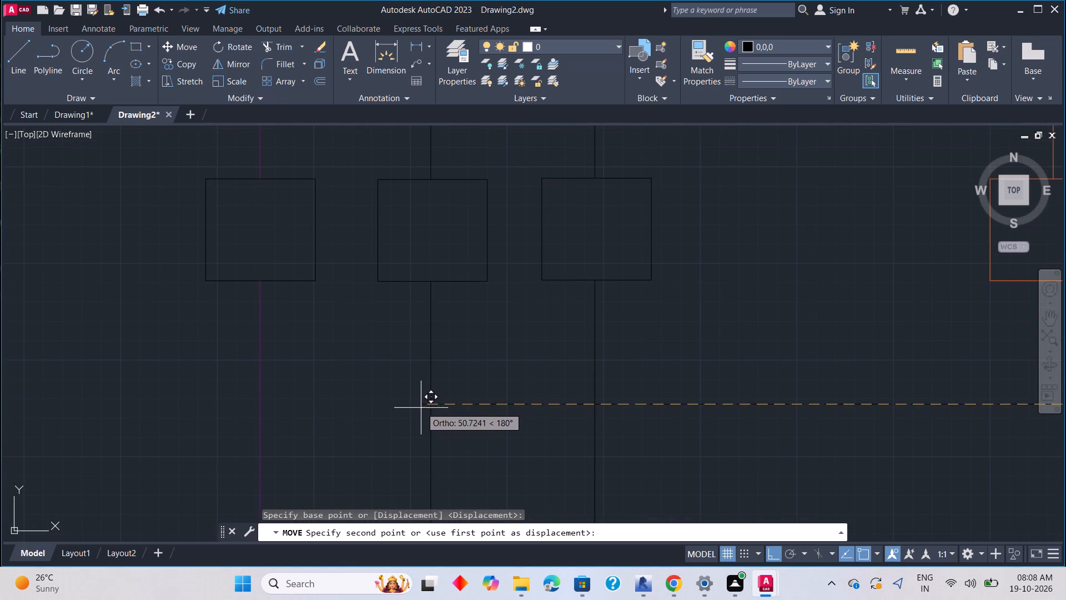
Copy the right-hand switch's dashed linkage line onto the left-hand three-pole switch, starting at its violet first-pole line between the upper and lower boxes.
{"action": "scroll", "coordinate": [723, 433], "scroll_direction": "down", "scroll_amount": 4}
{"action": "middle_click_drag", "start_coordinate": [802, 421], "coordinate": [392, 444]}
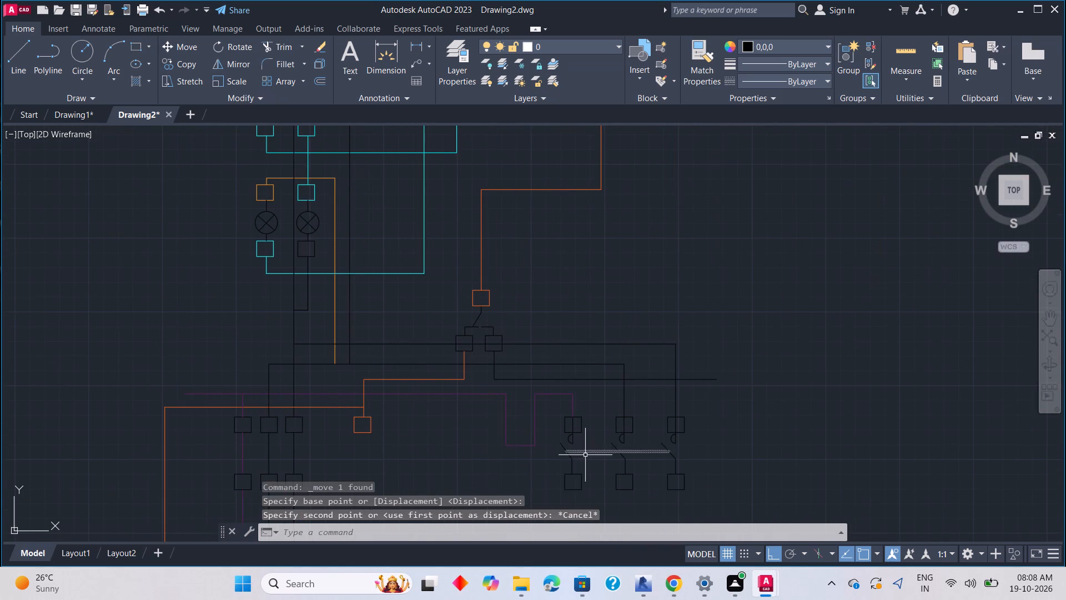
{"action": "left_click", "coordinate": [587, 452]}
{"action": "right_click", "coordinate": [733, 434]}
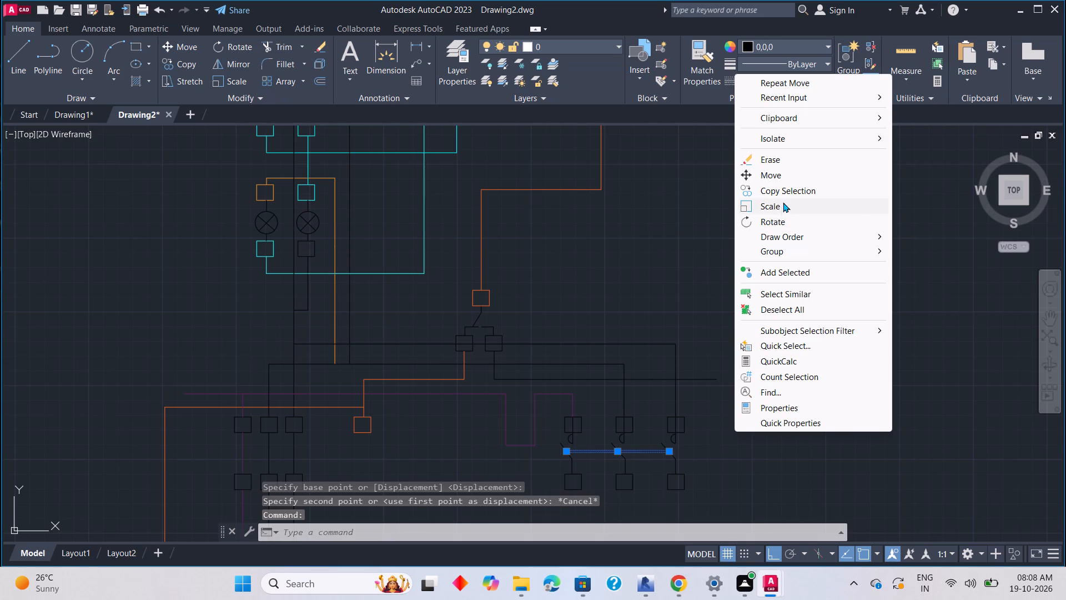
{"action": "left_click", "coordinate": [785, 191]}
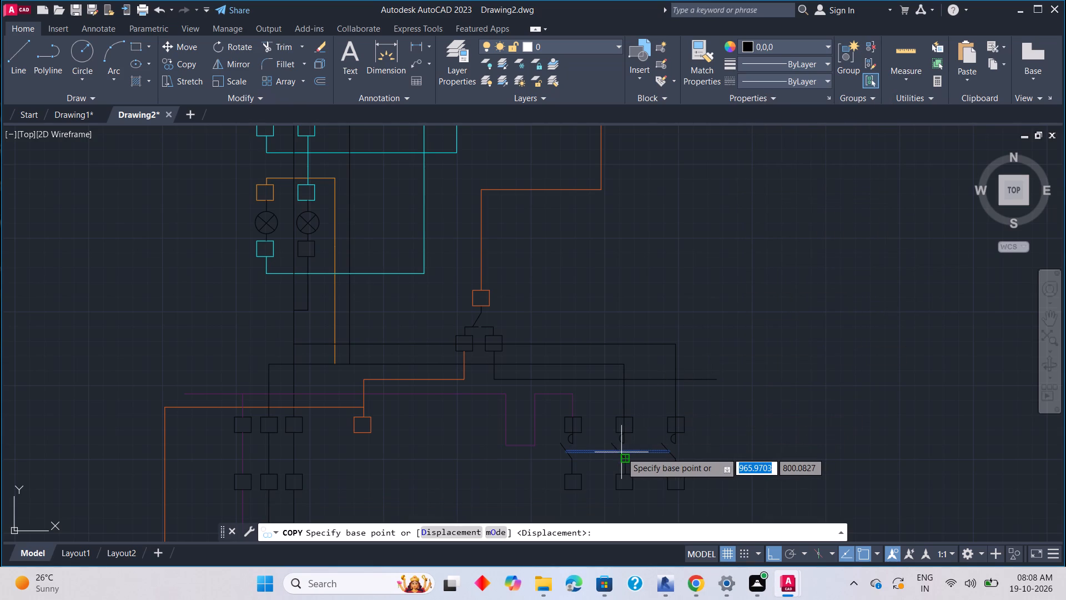
{"action": "left_click", "coordinate": [565, 452]}
{"action": "middle_click_drag", "start_coordinate": [338, 466], "coordinate": [342, 466]}
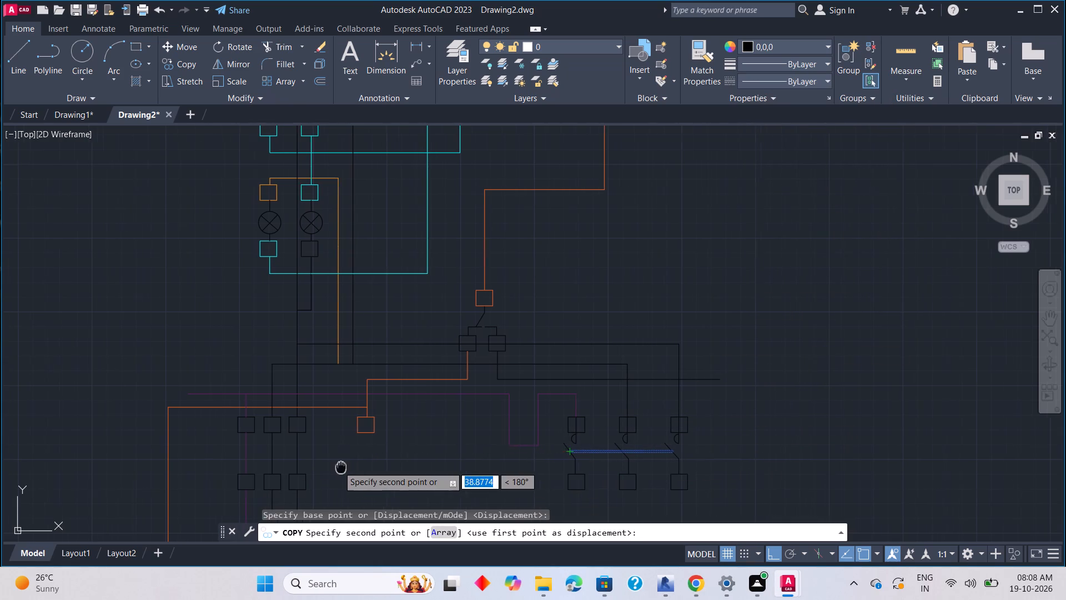
{"action": "middle_click_drag", "start_coordinate": [342, 466], "coordinate": [768, 432]}
{"action": "left_click", "coordinate": [672, 418]}
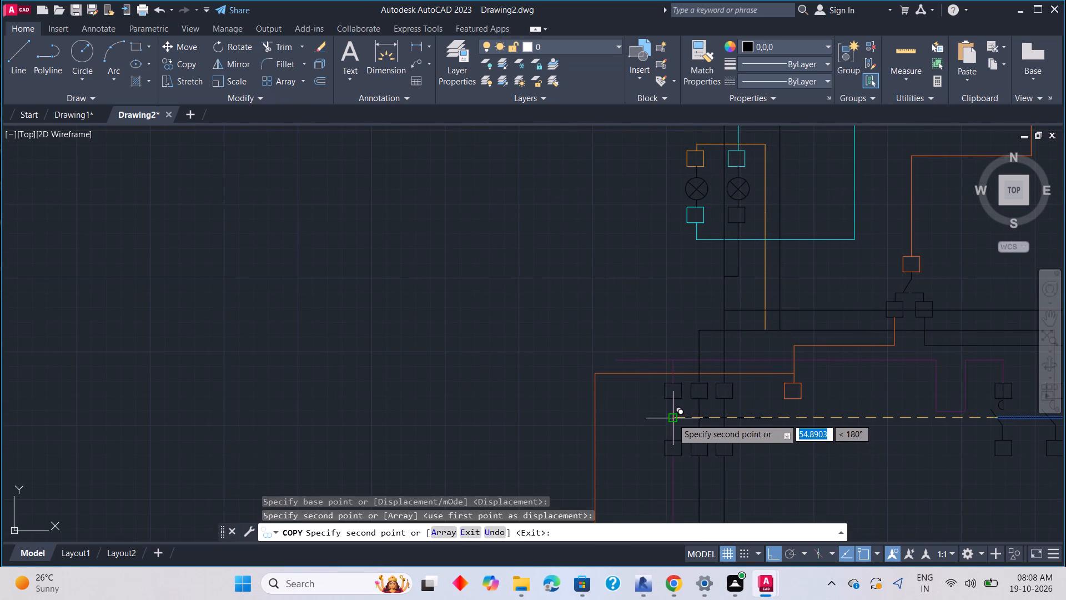
{"action": "key", "text": "Escape"}
Trim away the part of the copied dashed linkage that extends beyond the left-hand switch's third vertical line.
{"action": "scroll", "coordinate": [750, 433], "scroll_direction": "up", "scroll_amount": 3}
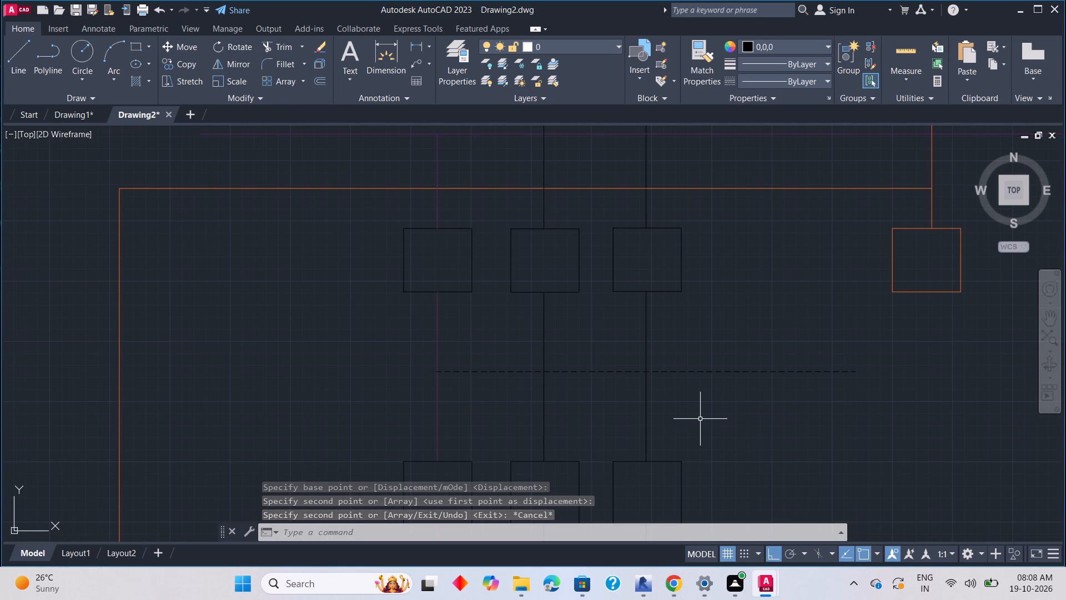
{"action": "key", "text": "t"}
{"action": "type", "text": "r"}
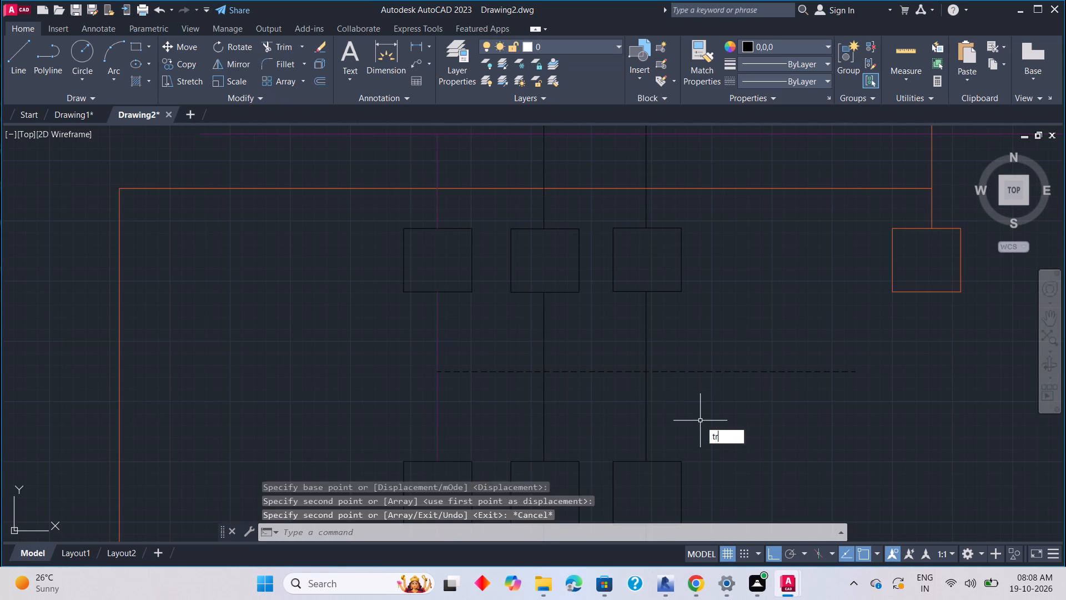
{"action": "key", "text": "space"}
{"action": "scroll", "coordinate": [661, 359], "scroll_direction": "up", "scroll_amount": 2}
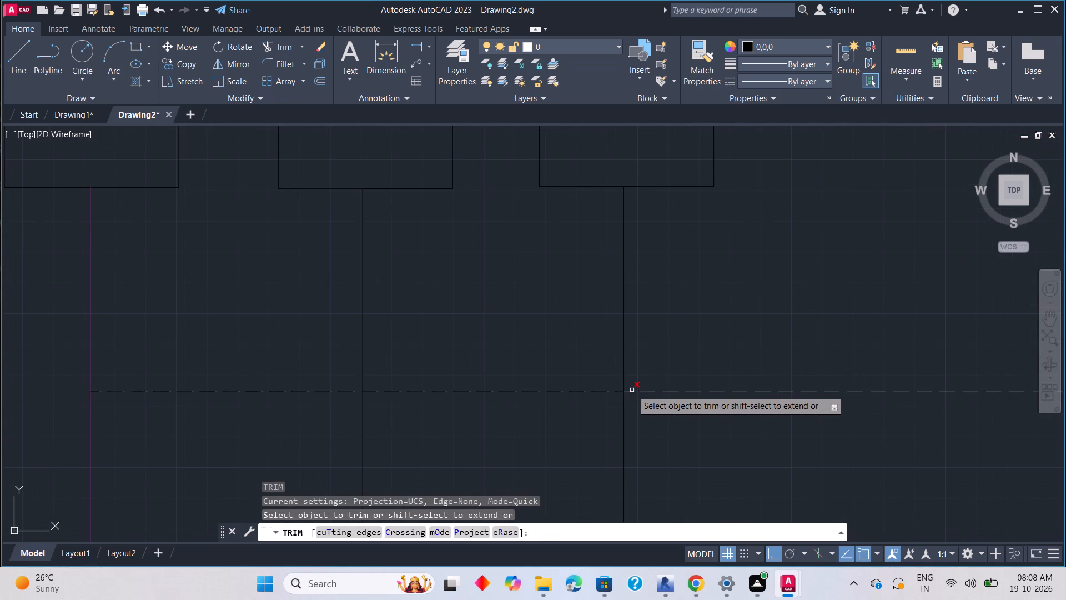
{"action": "left_click", "coordinate": [631, 392]}
{"action": "key", "text": "Escape"}
Copy the right-hand switch's first semicircular contact by its upper end onto the left-hand switch's violet line just above the dashed linkage, and undo the placement.
{"action": "scroll", "coordinate": [660, 399], "scroll_direction": "down", "scroll_amount": 3}
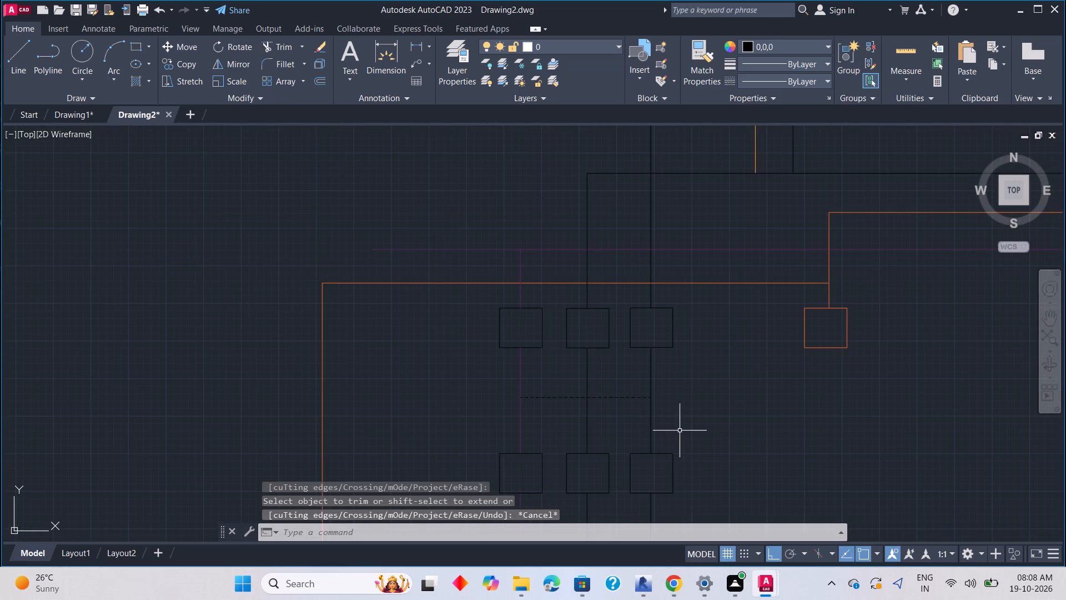
{"action": "middle_click_drag", "start_coordinate": [683, 429], "coordinate": [693, 370]}
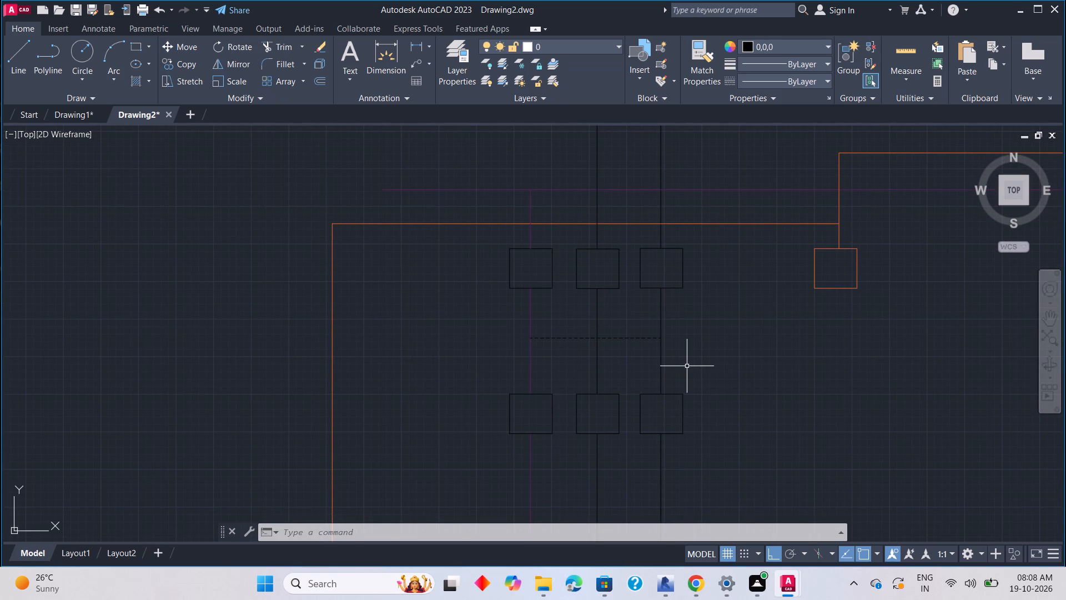
{"action": "scroll", "coordinate": [561, 336], "scroll_direction": "up", "scroll_amount": 1}
{"action": "scroll", "coordinate": [544, 321], "scroll_direction": "down", "scroll_amount": 2}
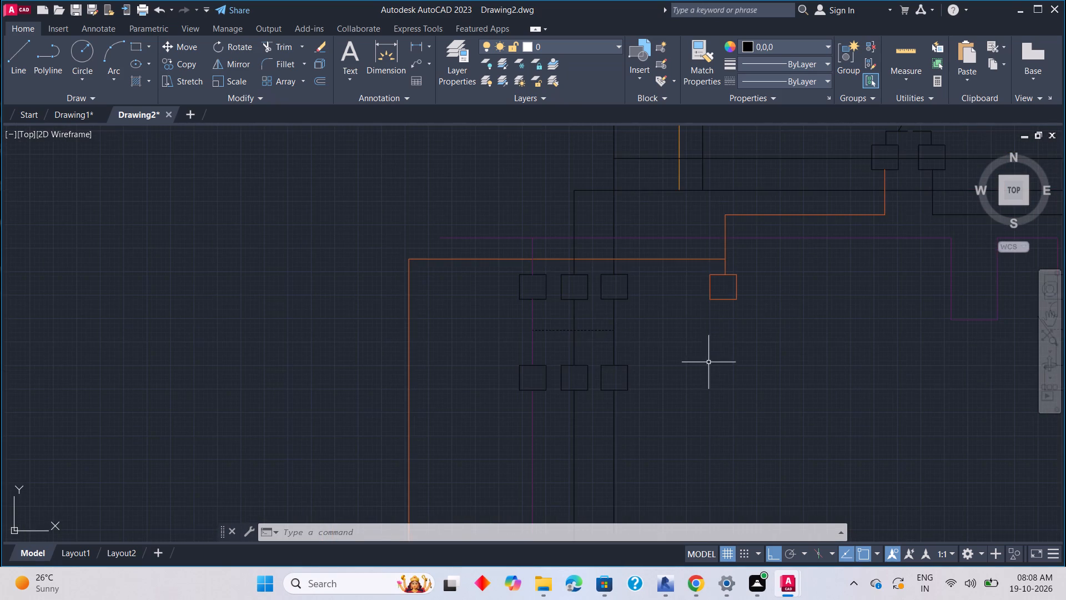
{"action": "middle_click_drag", "start_coordinate": [725, 357], "coordinate": [317, 436]}
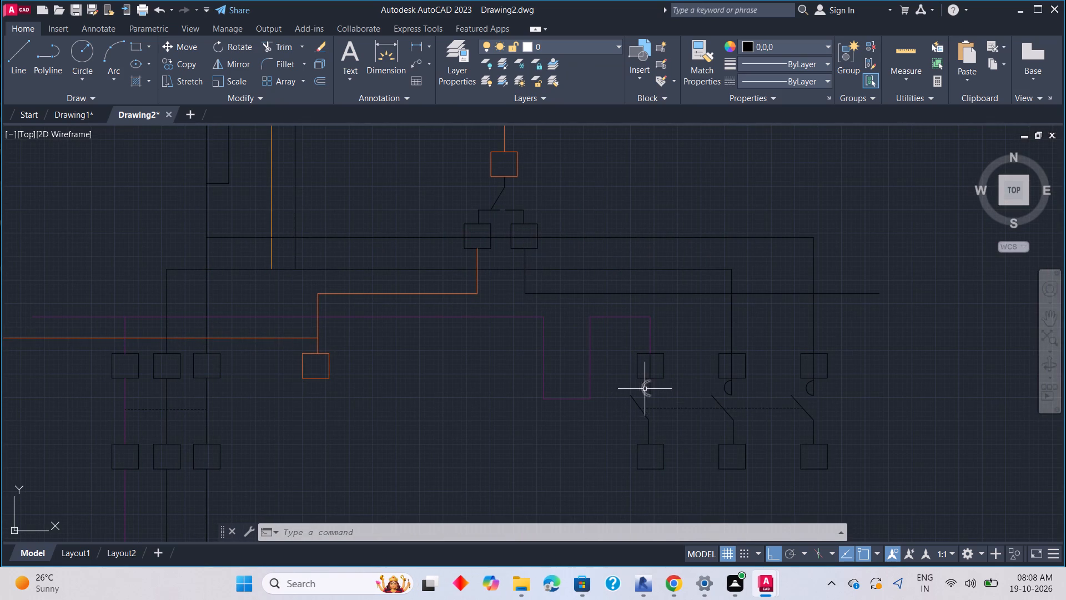
{"action": "left_click", "coordinate": [645, 389]}
{"action": "right_click", "coordinate": [630, 403]}
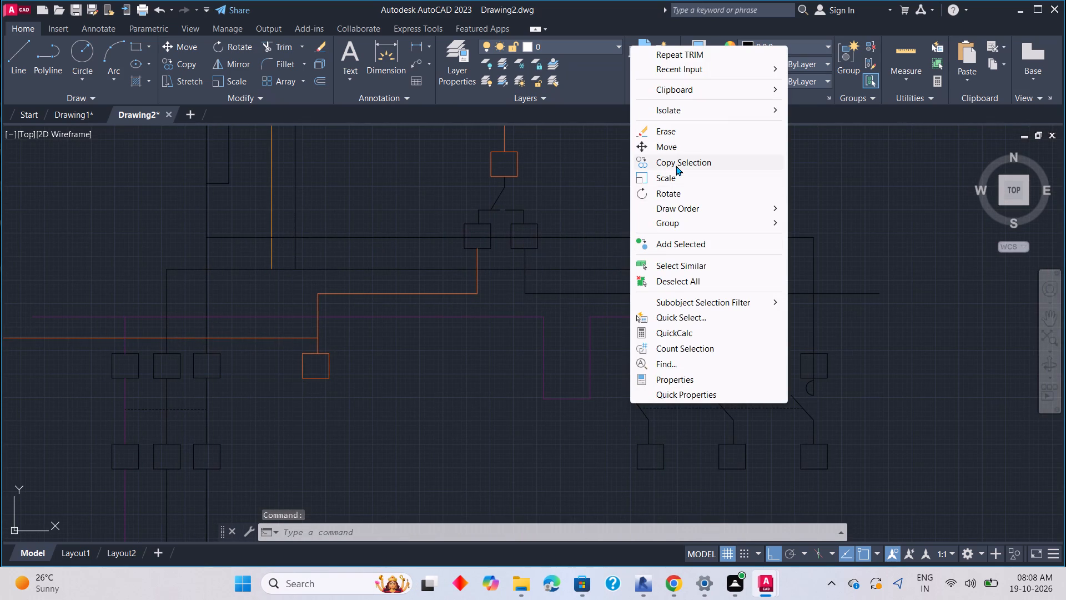
{"action": "left_click", "coordinate": [673, 165]}
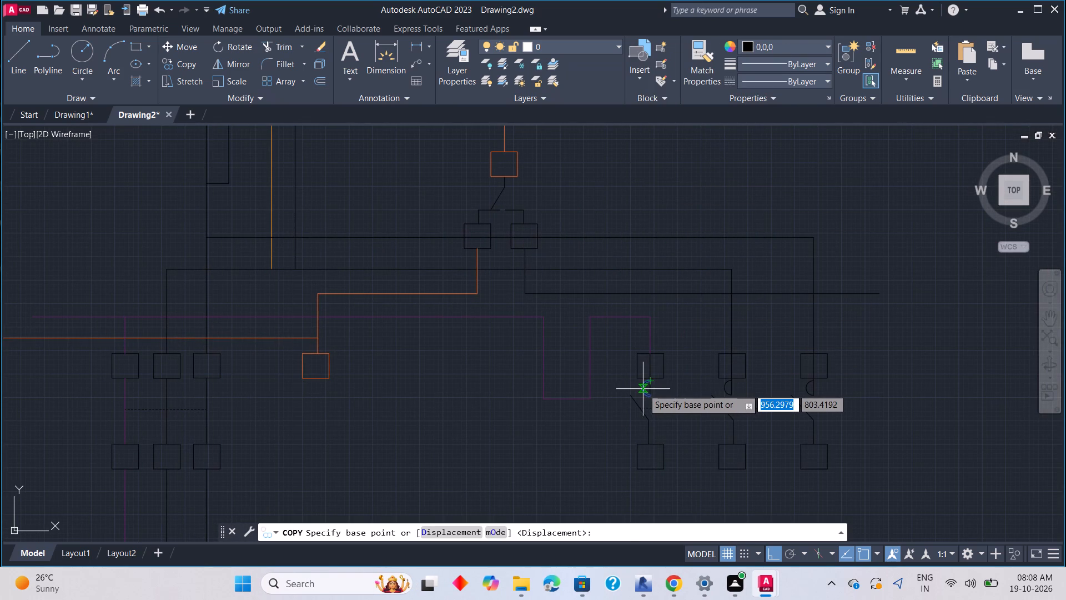
{"action": "left_click", "coordinate": [648, 382]}
{"action": "middle_click_drag", "start_coordinate": [242, 420], "coordinate": [512, 417]}
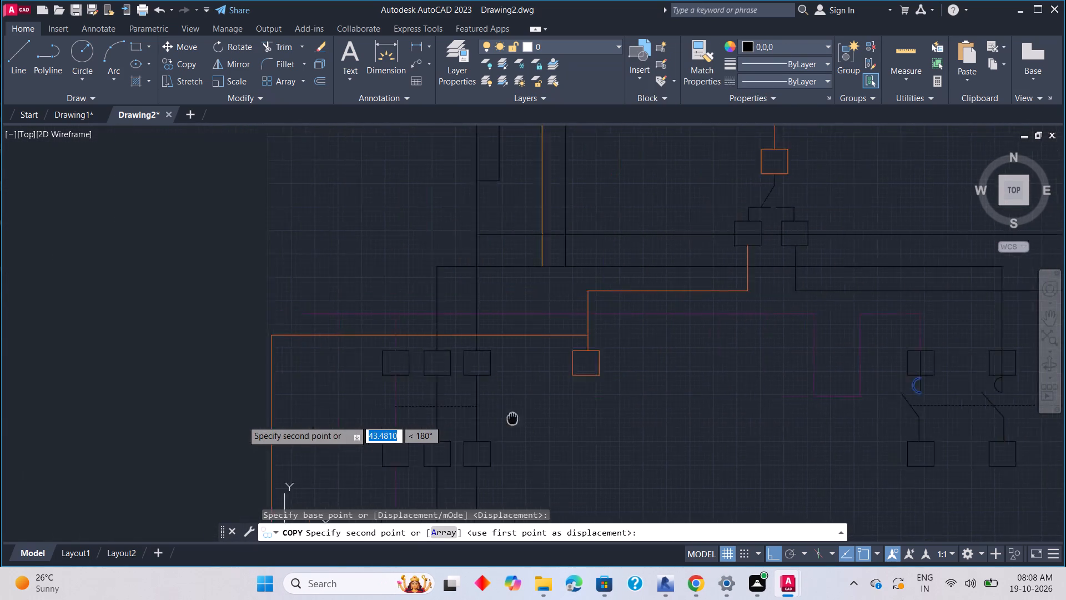
{"action": "middle_click_drag", "start_coordinate": [512, 417], "coordinate": [706, 386]}
{"action": "scroll", "coordinate": [601, 382], "scroll_direction": "up", "scroll_amount": 2}
{"action": "middle_click_drag", "start_coordinate": [576, 368], "coordinate": [592, 434]}
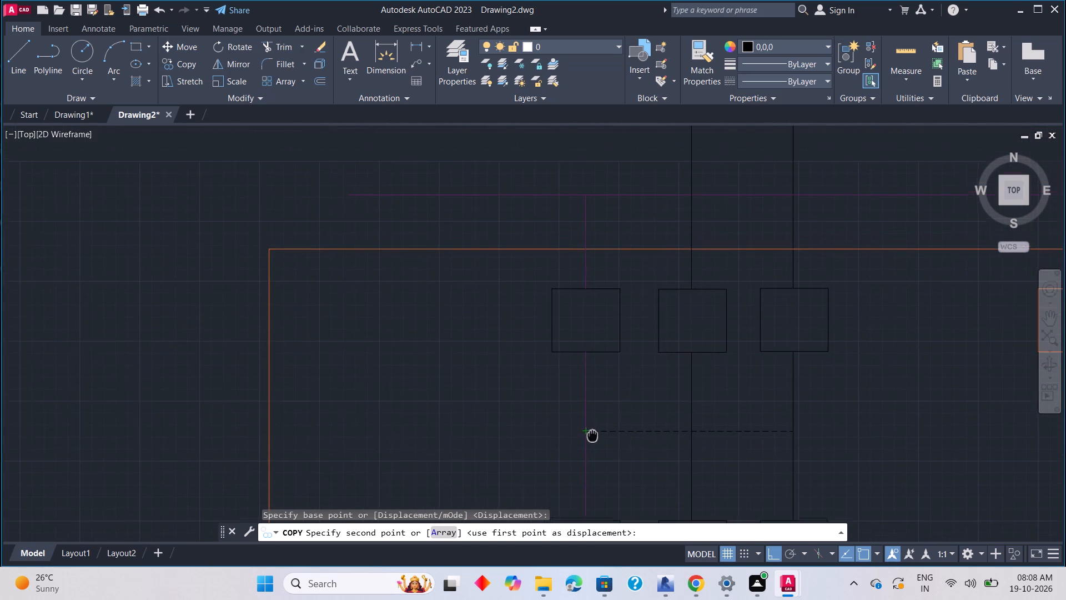
{"action": "middle_click_drag", "start_coordinate": [592, 434], "coordinate": [592, 434]}
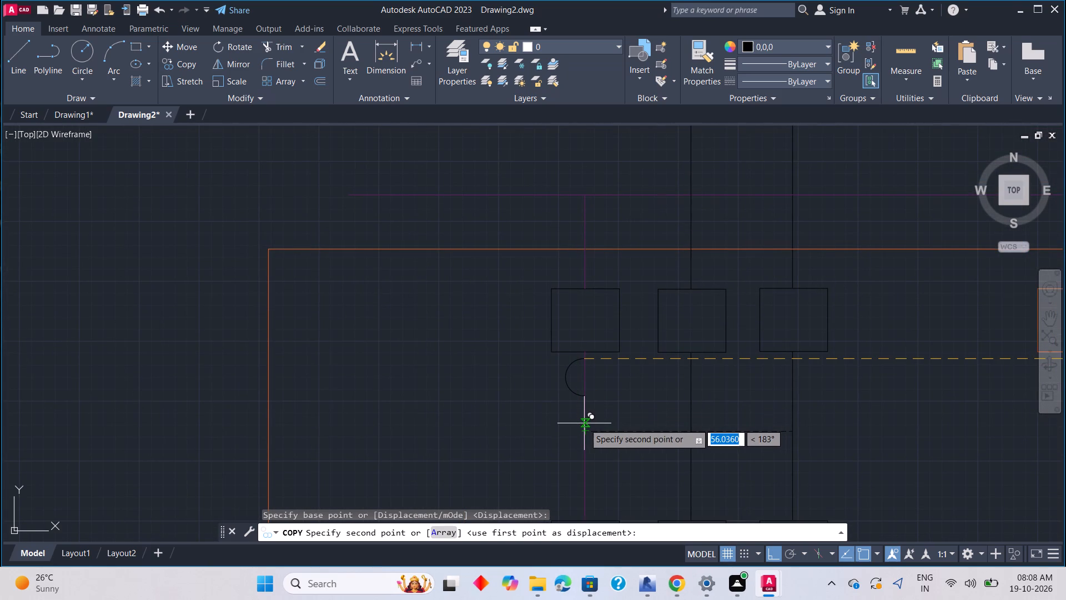
{"action": "left_click", "coordinate": [584, 423]}
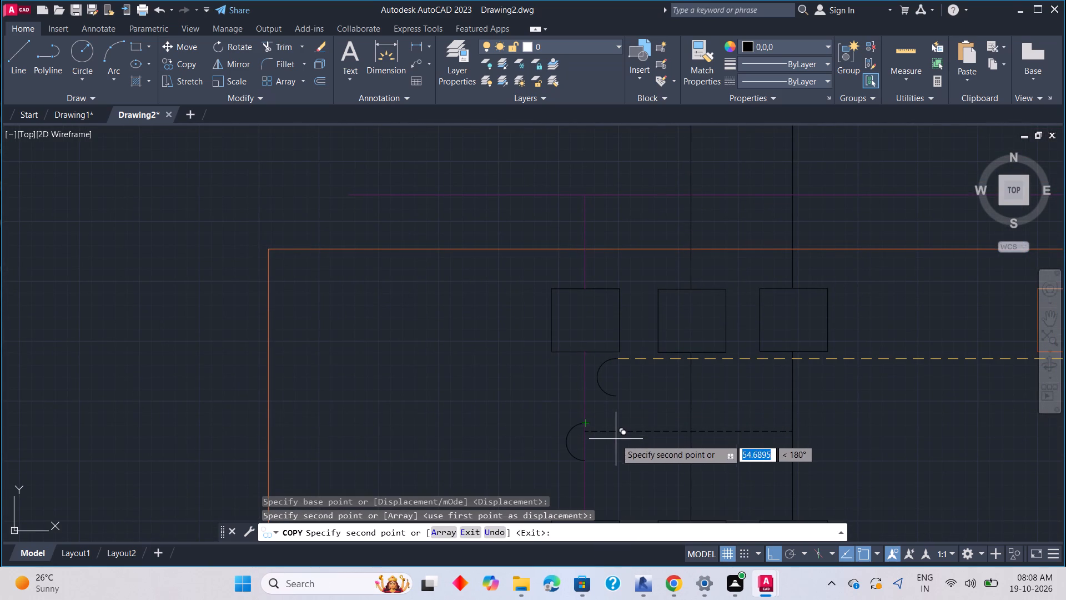
{"action": "key", "text": "ctrl+z"}
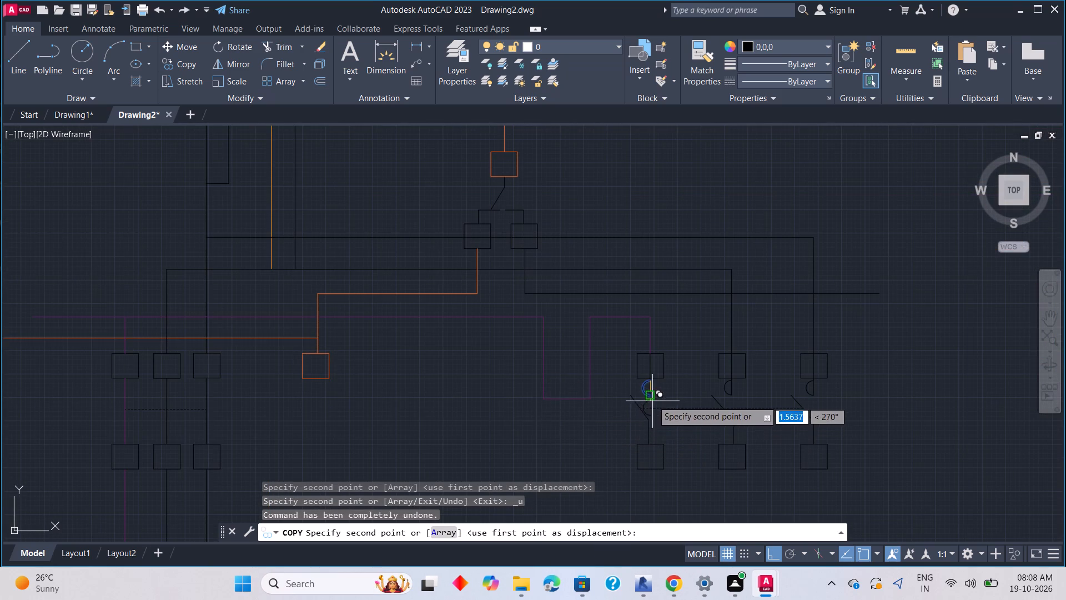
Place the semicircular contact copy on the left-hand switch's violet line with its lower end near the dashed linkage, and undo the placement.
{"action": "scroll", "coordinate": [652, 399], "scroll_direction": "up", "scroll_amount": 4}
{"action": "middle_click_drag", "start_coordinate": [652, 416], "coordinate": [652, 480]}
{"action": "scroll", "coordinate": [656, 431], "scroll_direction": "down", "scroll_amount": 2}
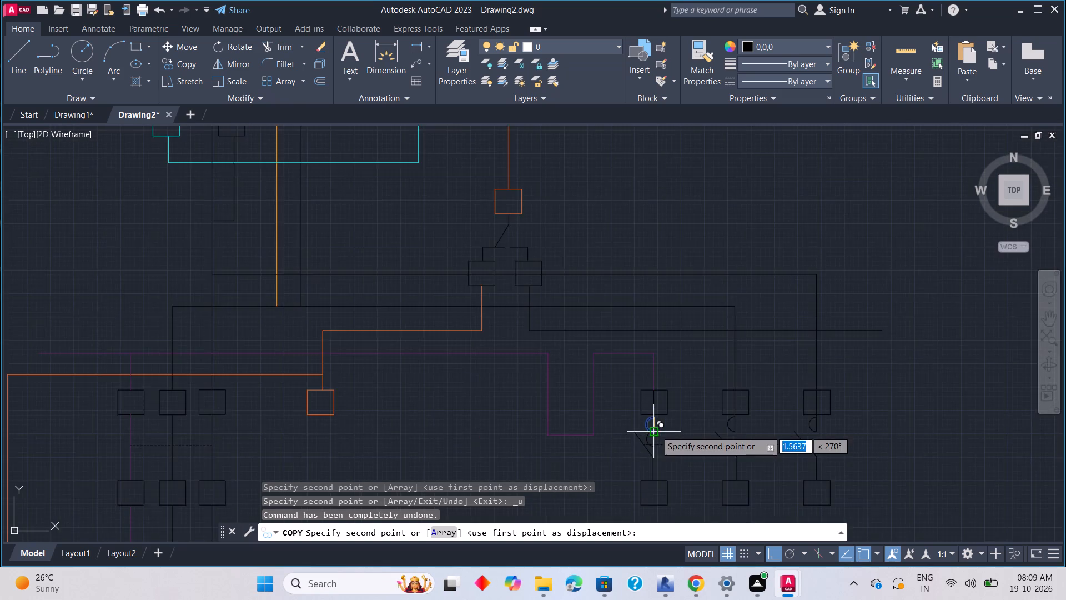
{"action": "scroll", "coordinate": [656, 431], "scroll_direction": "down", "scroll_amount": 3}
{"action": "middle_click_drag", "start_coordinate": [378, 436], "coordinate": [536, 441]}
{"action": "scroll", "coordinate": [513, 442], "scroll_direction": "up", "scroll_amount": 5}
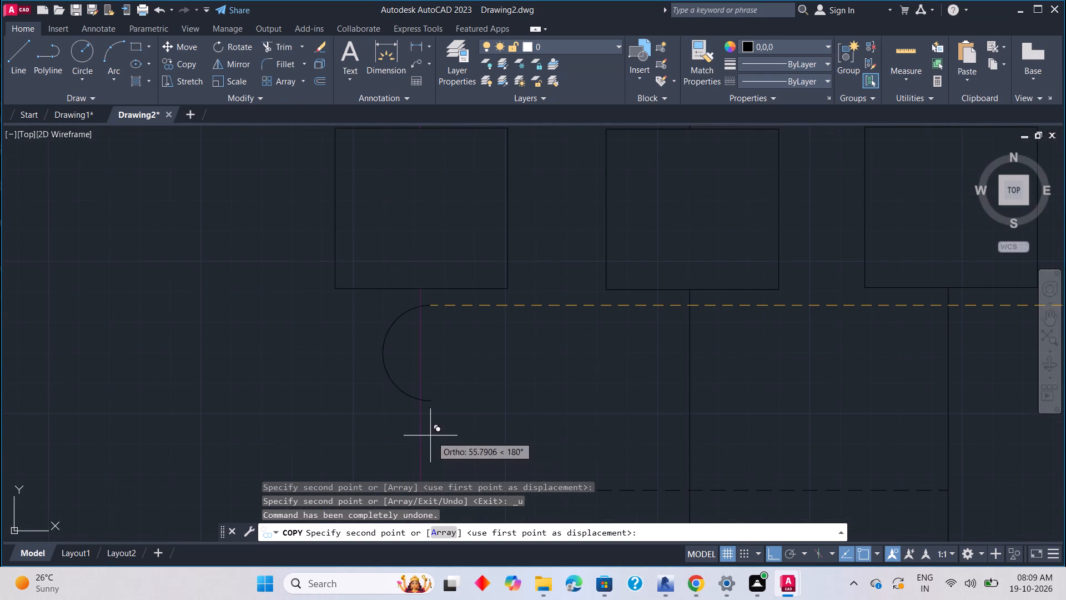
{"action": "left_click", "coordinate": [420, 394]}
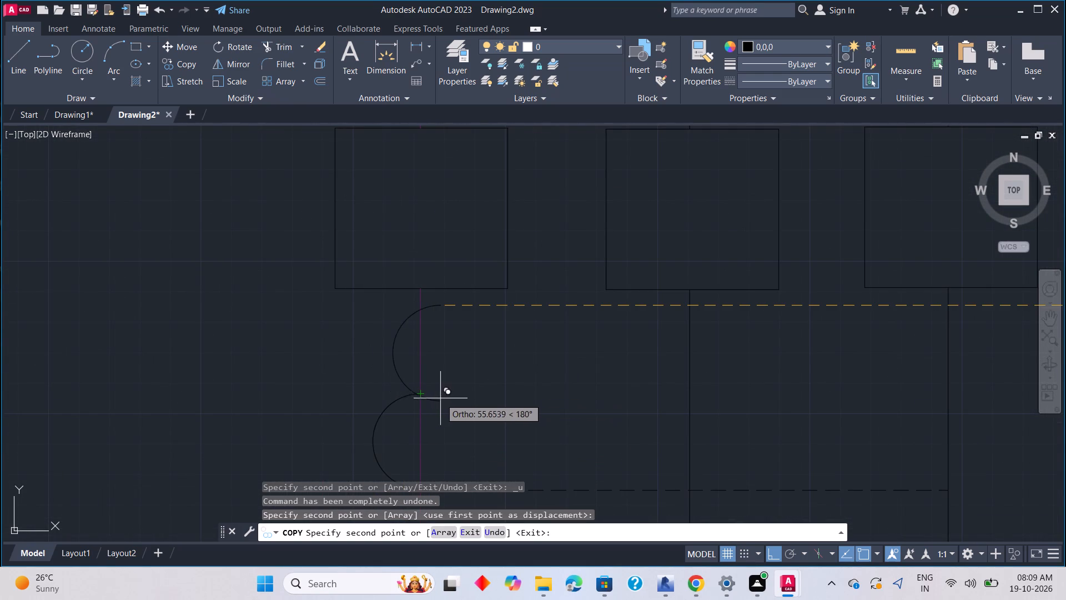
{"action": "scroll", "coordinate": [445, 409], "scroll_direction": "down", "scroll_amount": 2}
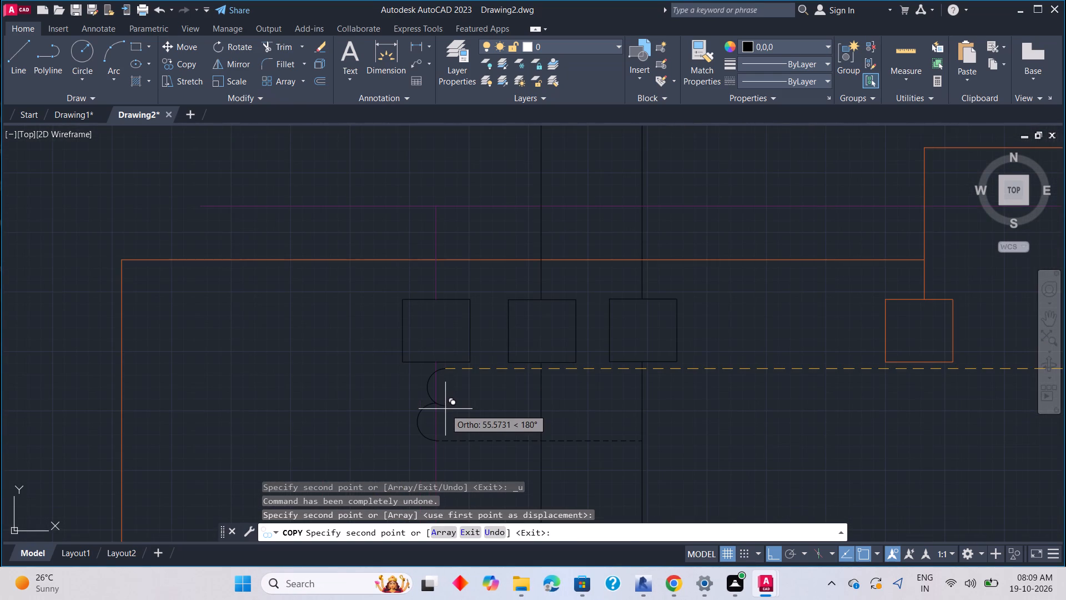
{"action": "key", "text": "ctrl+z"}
Place the semicircular contact copy on the left-hand switch's violet line, midway between the upper box and the dashed linkage.
{"action": "middle_click_drag", "start_coordinate": [318, 417], "coordinate": [595, 462]}
{"action": "scroll", "coordinate": [442, 443], "scroll_direction": "up", "scroll_amount": 3}
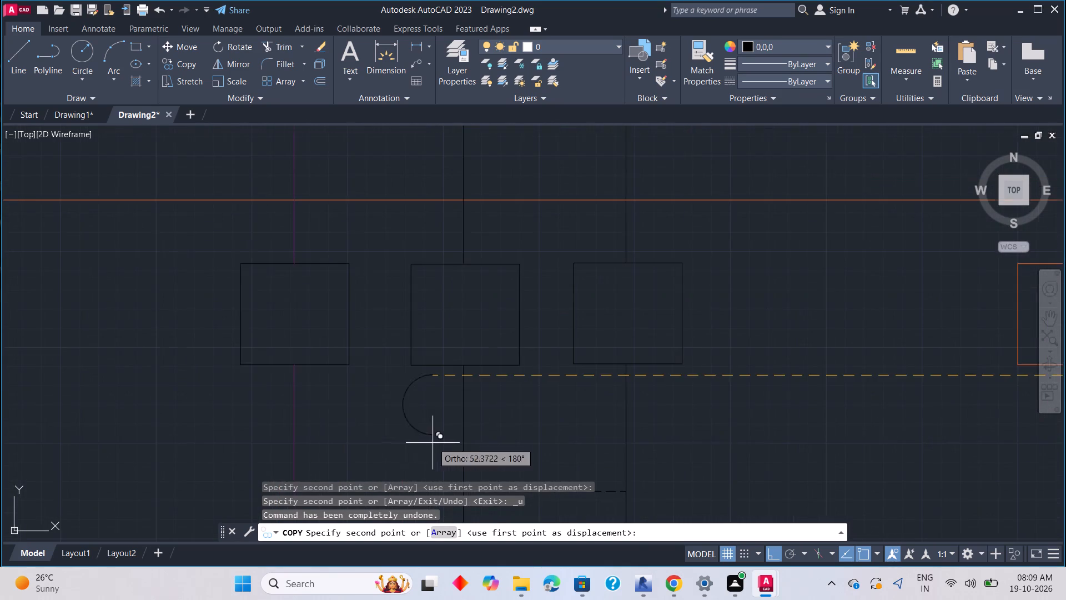
{"action": "scroll", "coordinate": [372, 433], "scroll_direction": "up", "scroll_amount": 1}
{"action": "middle_click_drag", "start_coordinate": [273, 411], "coordinate": [468, 394]}
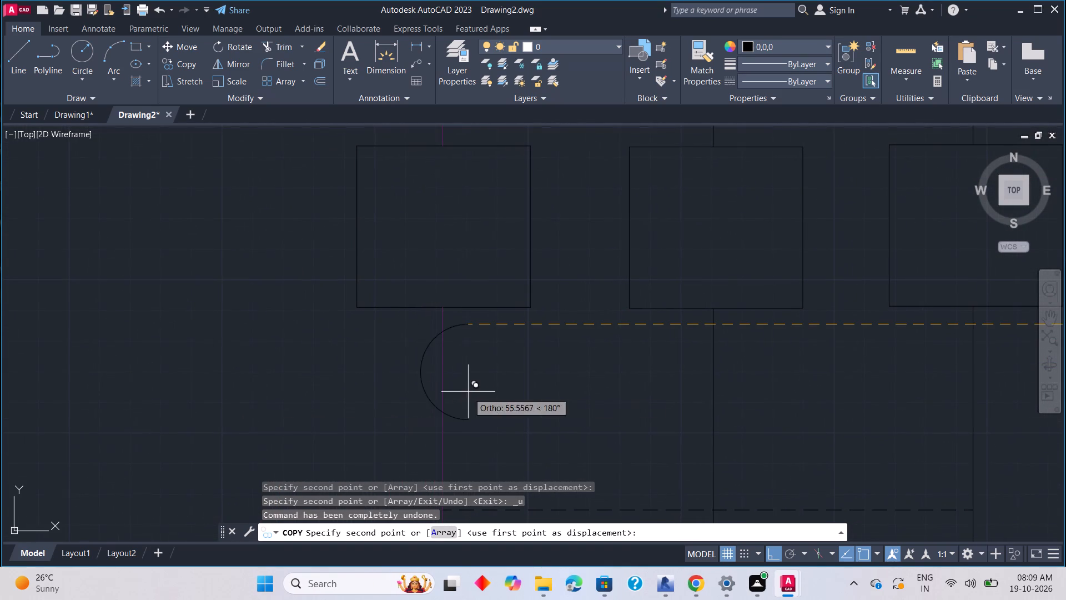
{"action": "left_click", "coordinate": [443, 376]}
{"action": "scroll", "coordinate": [500, 391], "scroll_direction": "down", "scroll_amount": 2}
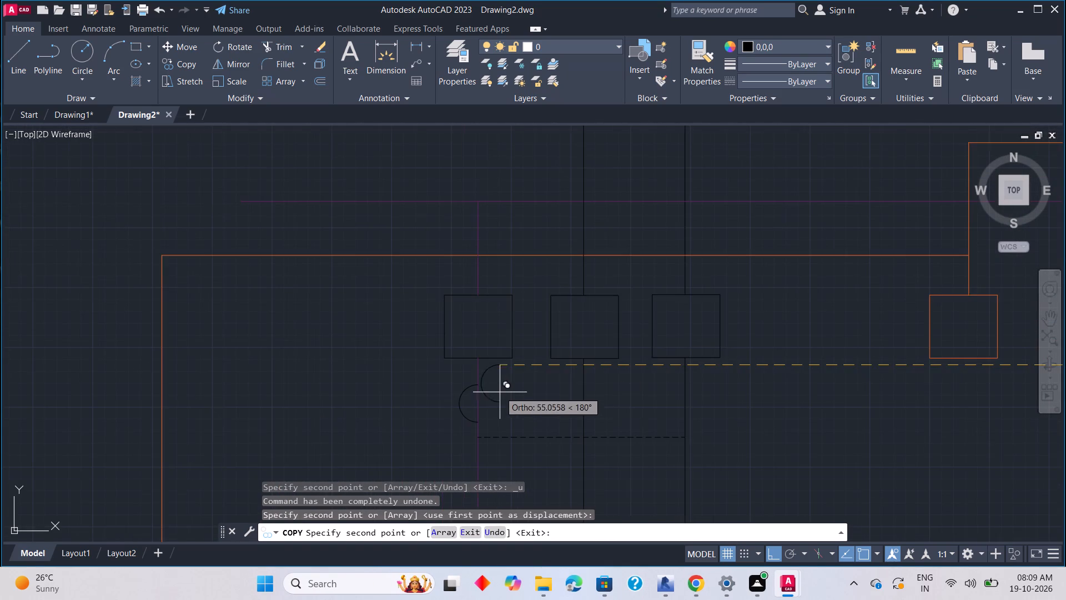
{"action": "middle_click_drag", "start_coordinate": [532, 398], "coordinate": [454, 415]}
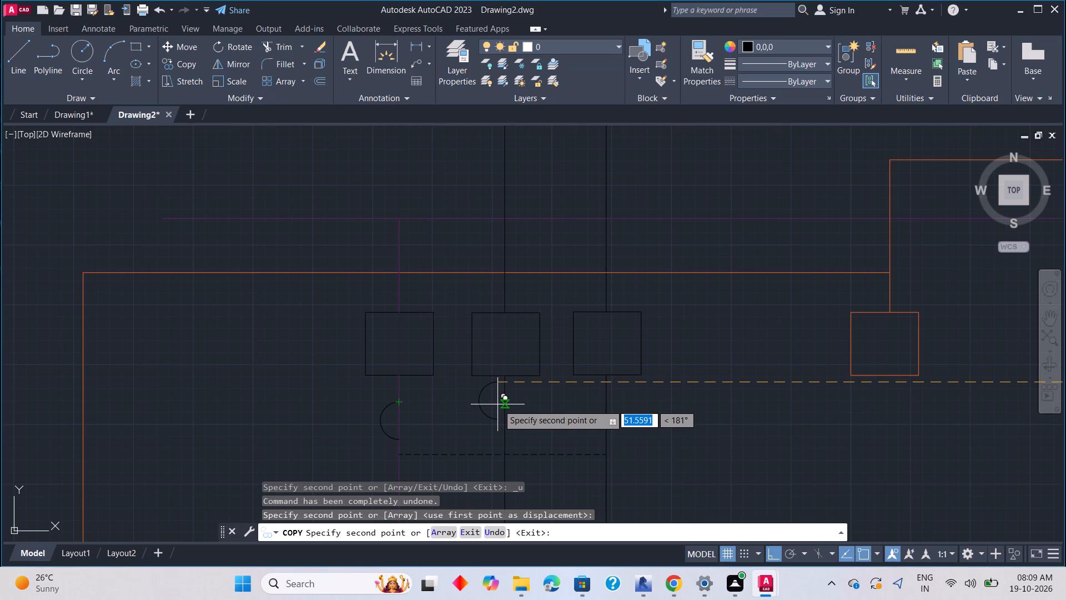
{"action": "key", "text": "grave"}
{"action": "key", "text": "Escape"}
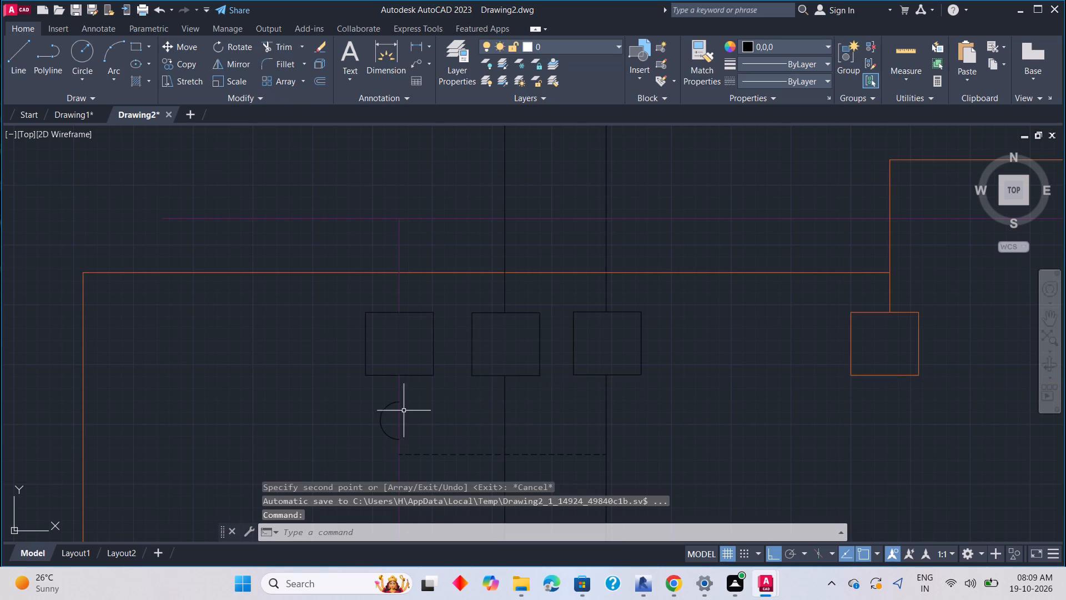
Copy the left-hand switch's first semicircular contact by its upper end onto the second and third vertical lines at the same height.
{"action": "left_click", "coordinate": [398, 402]}
{"action": "right_click", "coordinate": [429, 402]}
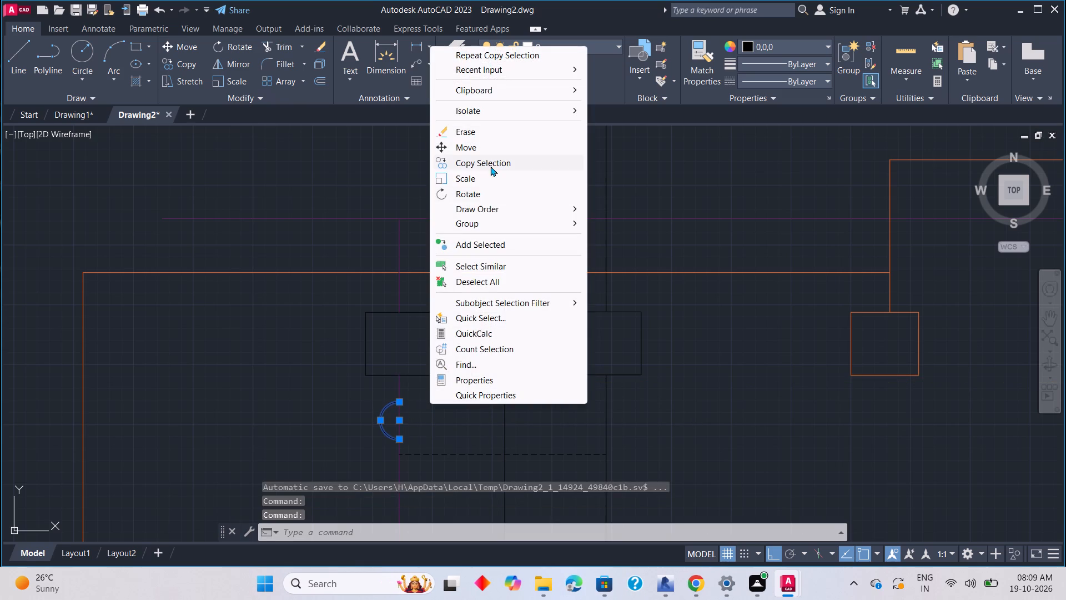
{"action": "left_click", "coordinate": [490, 166]}
{"action": "left_click", "coordinate": [403, 398]}
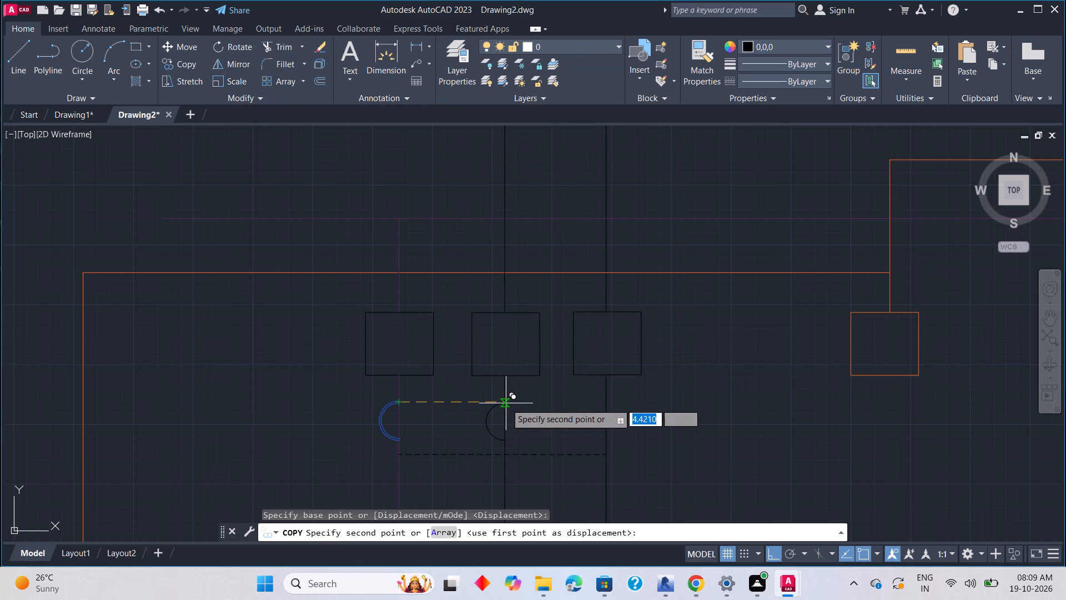
{"action": "left_click", "coordinate": [506, 403]}
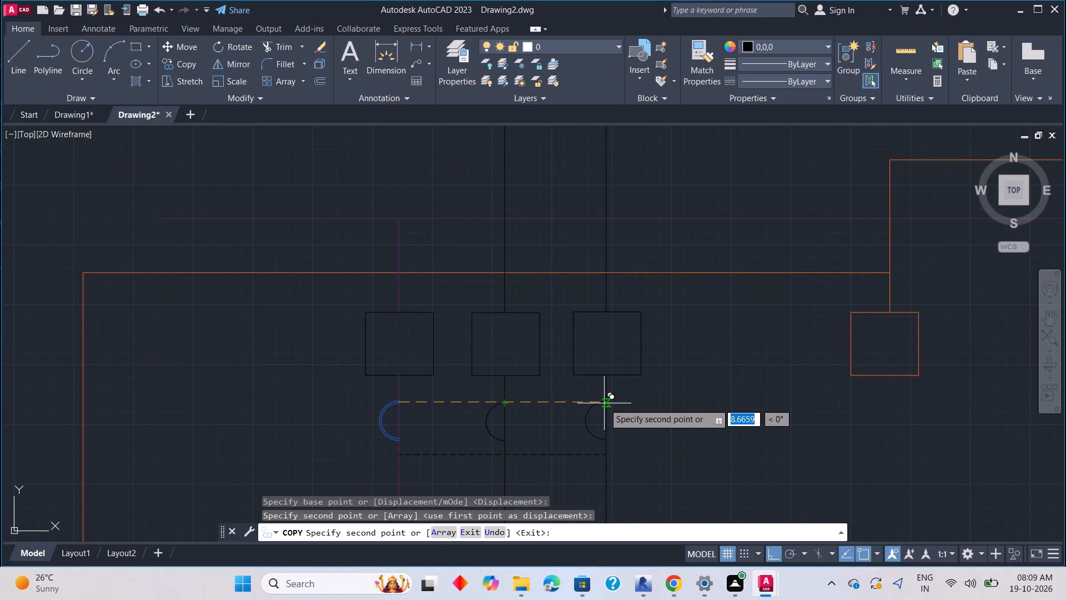
{"action": "left_click", "coordinate": [605, 403]}
{"action": "key", "text": "Escape"}
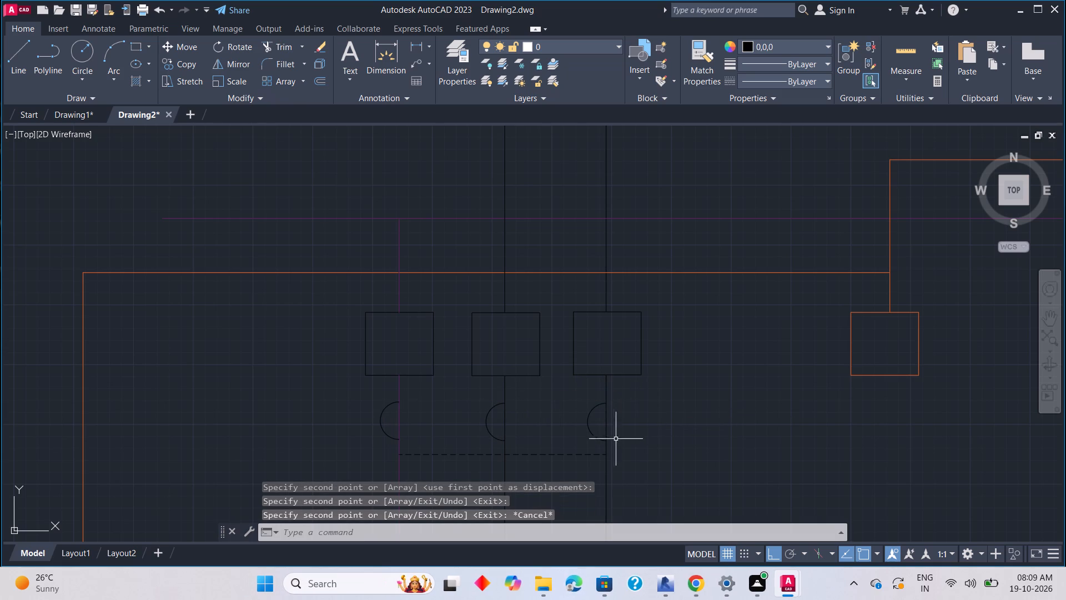
Examine the left-hand switch's contacts, dashed linkage and pole lines, and compare them with the right-hand switch.
{"action": "scroll", "coordinate": [597, 451], "scroll_direction": "down", "scroll_amount": 1}
{"action": "middle_click_drag", "start_coordinate": [592, 469], "coordinate": [607, 444]}
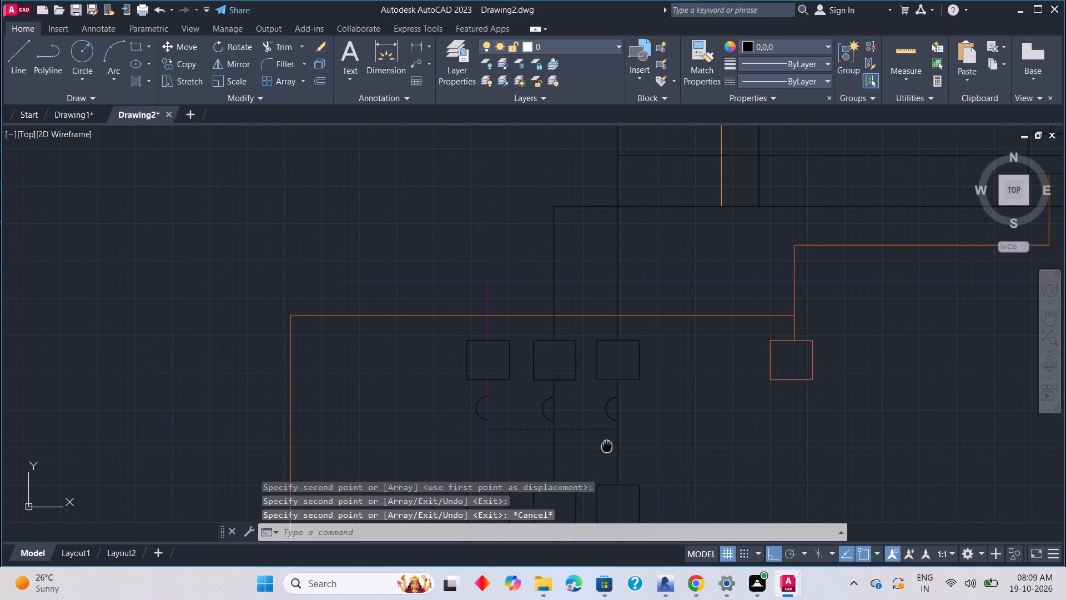
{"action": "middle_click_drag", "start_coordinate": [607, 444], "coordinate": [607, 439]}
{"action": "scroll", "coordinate": [594, 441], "scroll_direction": "down", "scroll_amount": 1}
{"action": "middle_click_drag", "start_coordinate": [622, 466], "coordinate": [602, 345]}
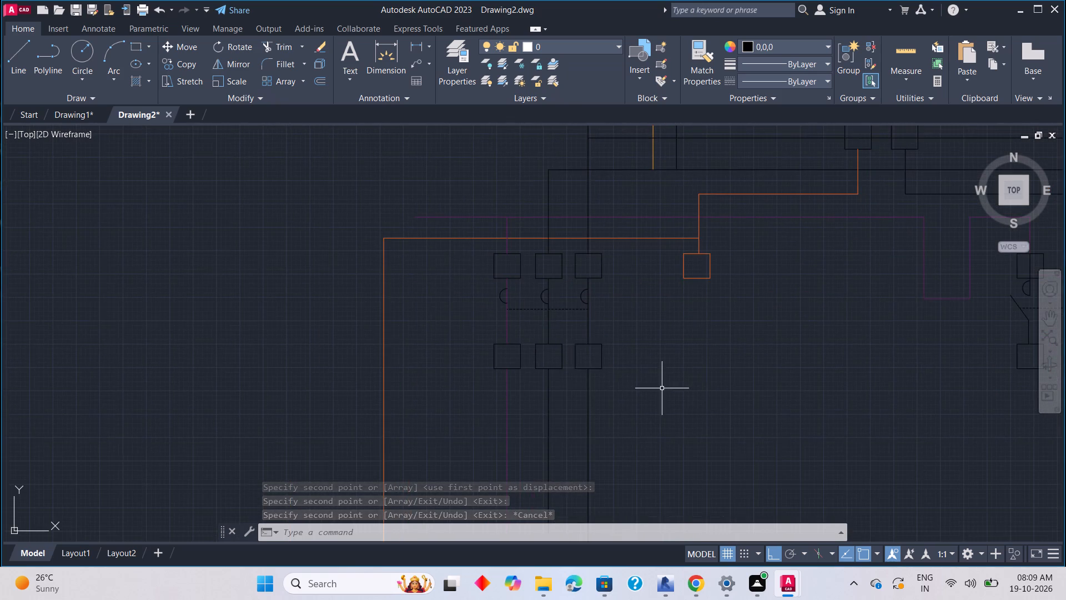
{"action": "scroll", "coordinate": [662, 388], "scroll_direction": "down", "scroll_amount": 2}
{"action": "middle_click_drag", "start_coordinate": [662, 409], "coordinate": [487, 366]}
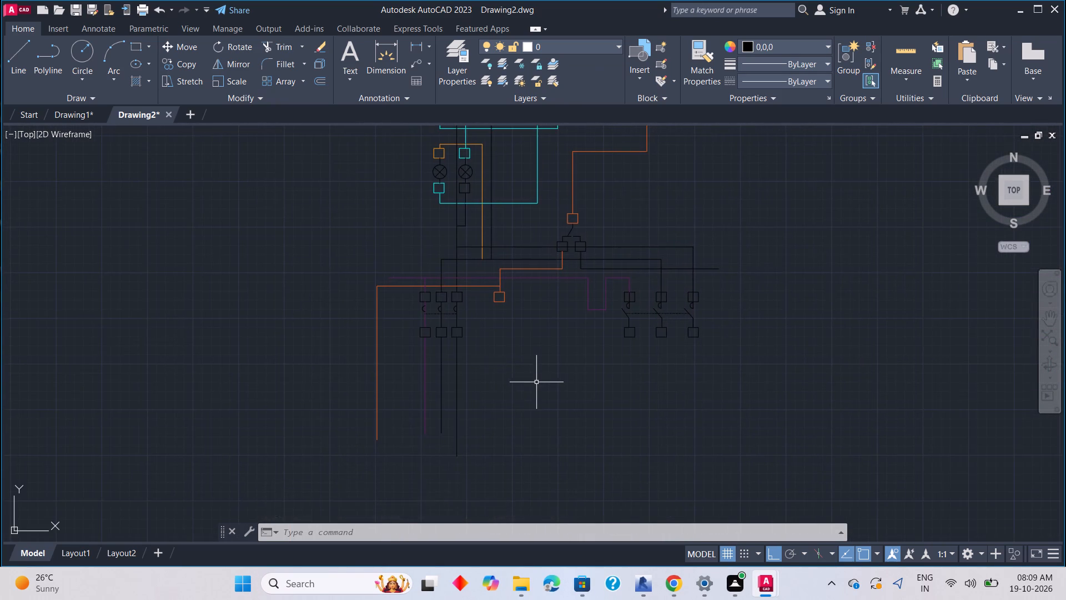
{"action": "scroll", "coordinate": [538, 383], "scroll_direction": "down", "scroll_amount": 1}
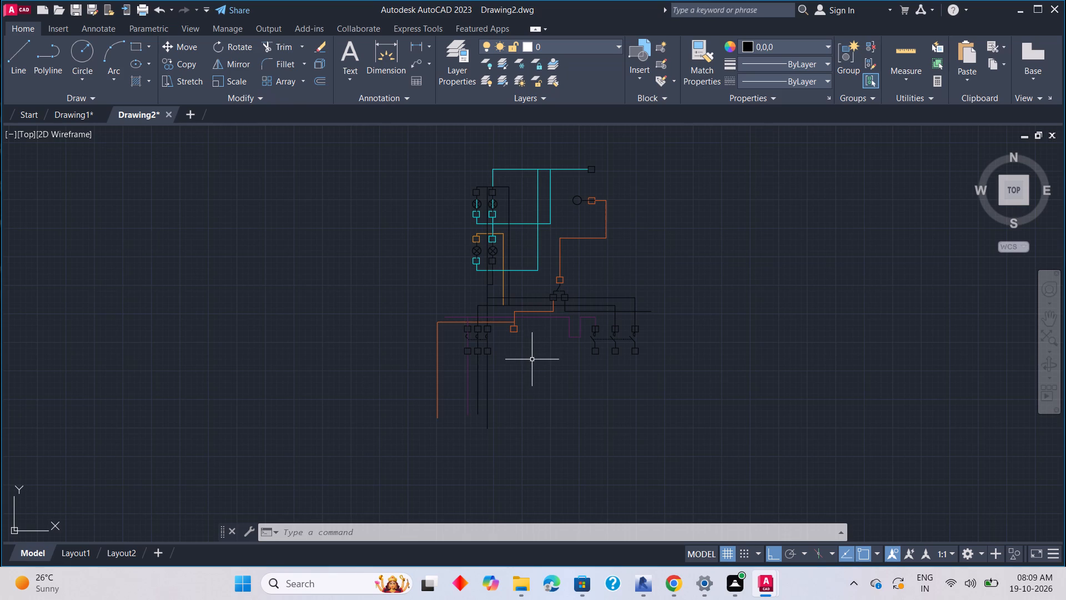
{"action": "scroll", "coordinate": [531, 359], "scroll_direction": "up", "scroll_amount": 1}
{"action": "middle_click_drag", "start_coordinate": [509, 344], "coordinate": [557, 376]}
{"action": "scroll", "coordinate": [476, 373], "scroll_direction": "up", "scroll_amount": 3}
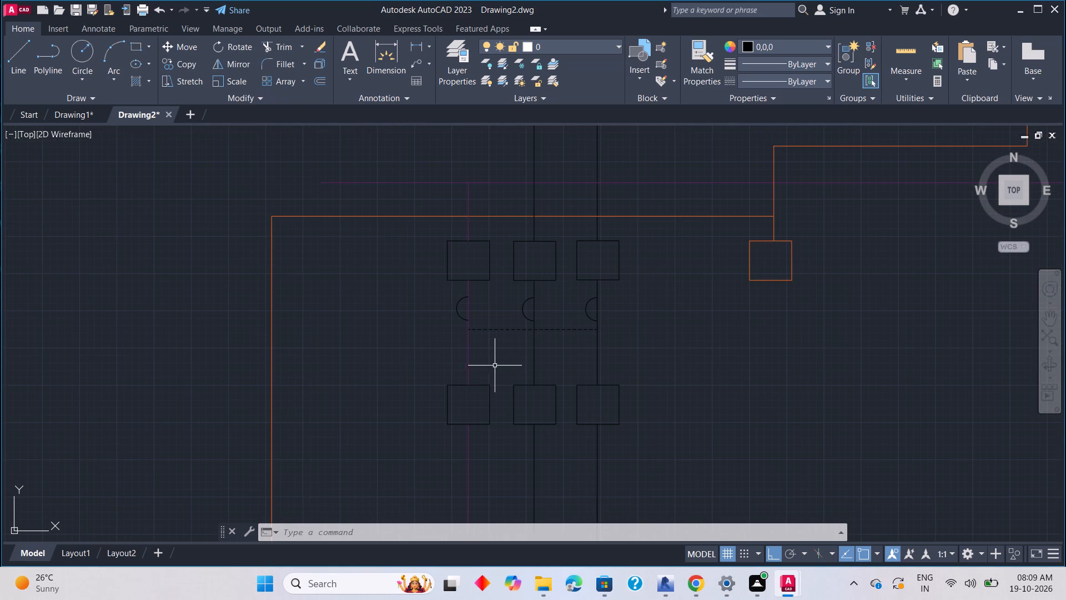
{"action": "scroll", "coordinate": [693, 364], "scroll_direction": "down", "scroll_amount": 3}
{"action": "middle_click_drag", "start_coordinate": [750, 387], "coordinate": [750, 387]}
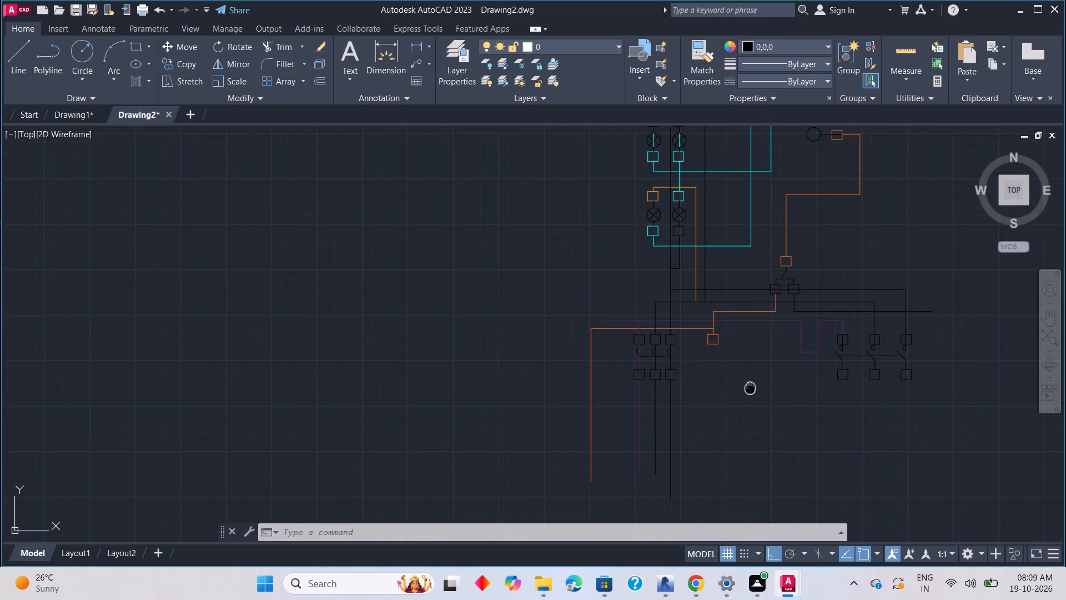
{"action": "middle_click_drag", "start_coordinate": [750, 387], "coordinate": [572, 390]}
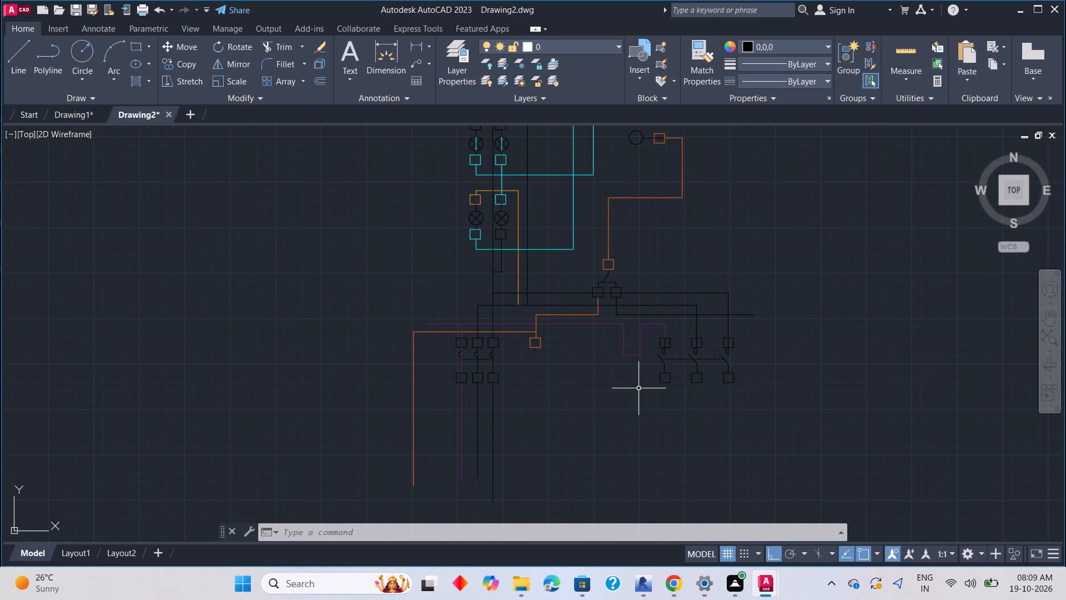
{"action": "scroll", "coordinate": [456, 361], "scroll_direction": "up", "scroll_amount": 3}
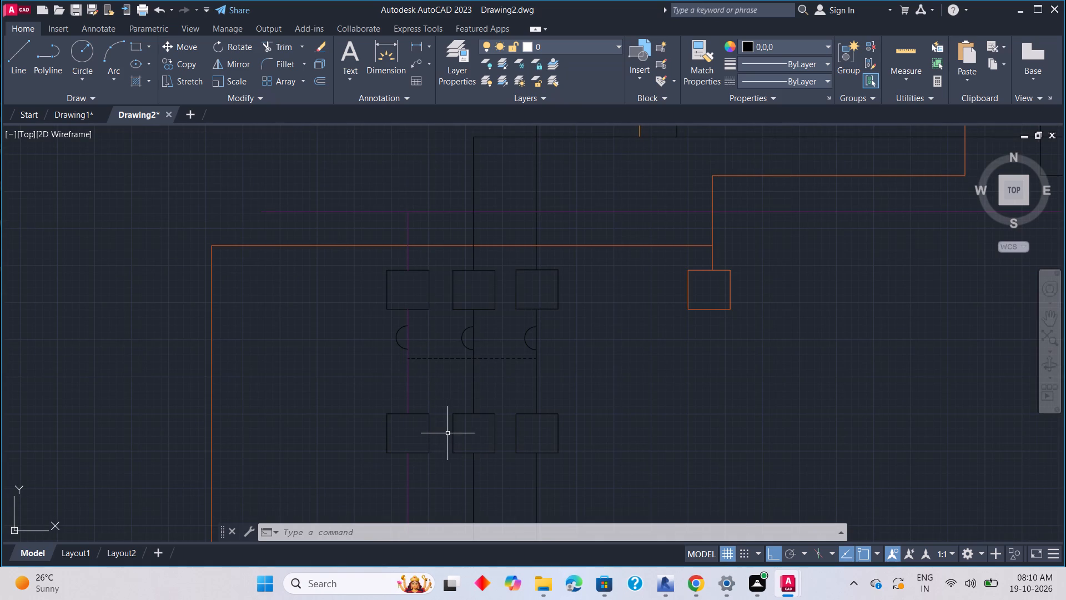
{"action": "middle_click_drag", "start_coordinate": [467, 420], "coordinate": [506, 332]}
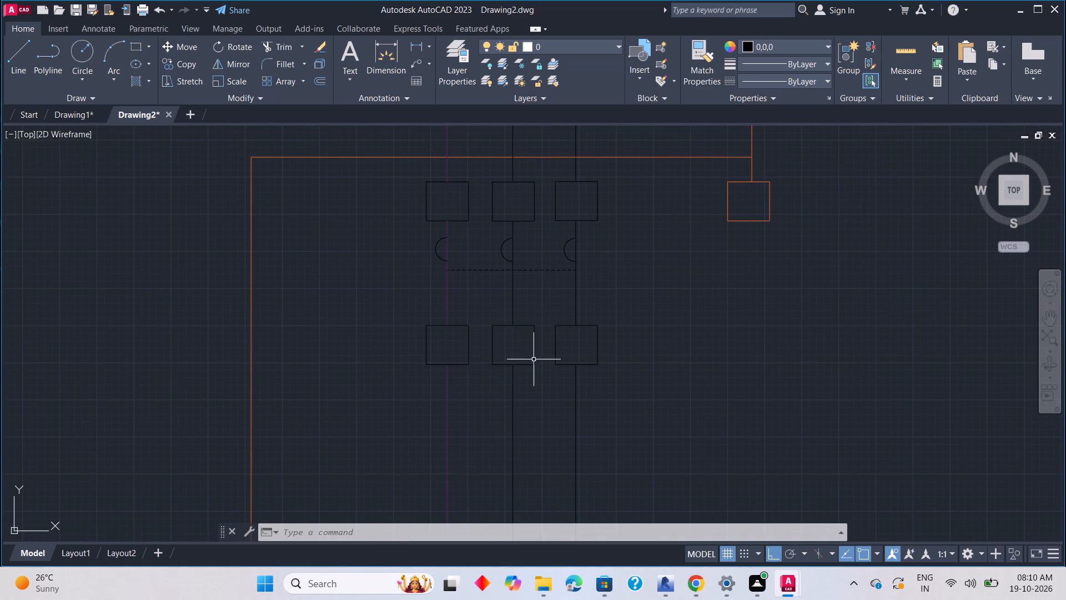
{"action": "scroll", "coordinate": [539, 391], "scroll_direction": "down", "scroll_amount": 3}
{"action": "middle_click_drag", "start_coordinate": [605, 427], "coordinate": [605, 427]}
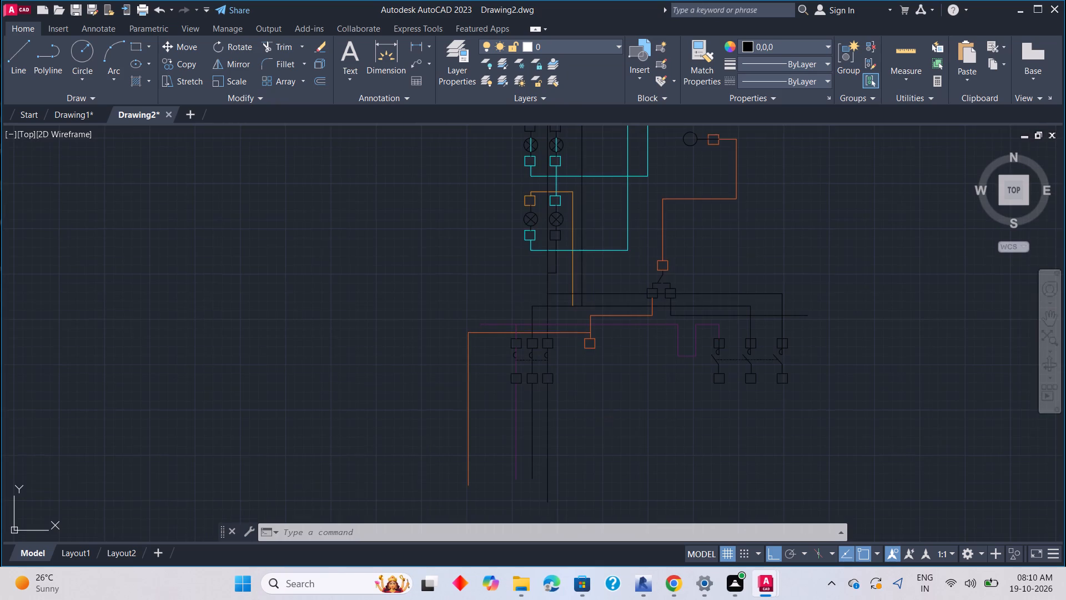
{"action": "middle_click_drag", "start_coordinate": [605, 427], "coordinate": [469, 376]}
{"action": "scroll", "coordinate": [442, 305], "scroll_direction": "up", "scroll_amount": 2}
{"action": "middle_click_drag", "start_coordinate": [443, 304], "coordinate": [522, 333]}
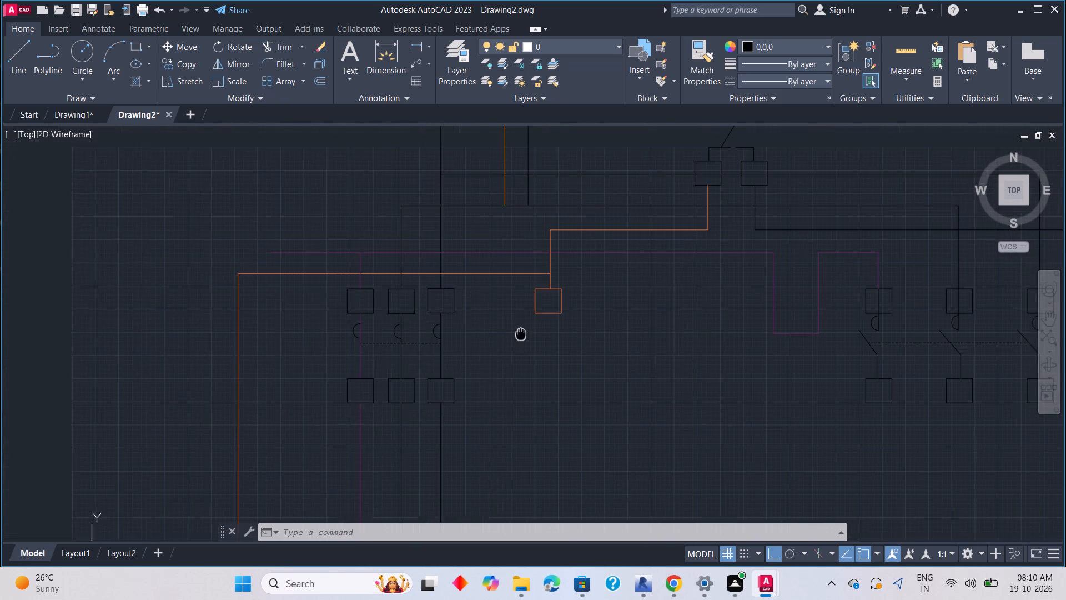
{"action": "middle_click_drag", "start_coordinate": [522, 333], "coordinate": [532, 333]}
{"action": "middle_click_drag", "start_coordinate": [487, 400], "coordinate": [519, 364]}
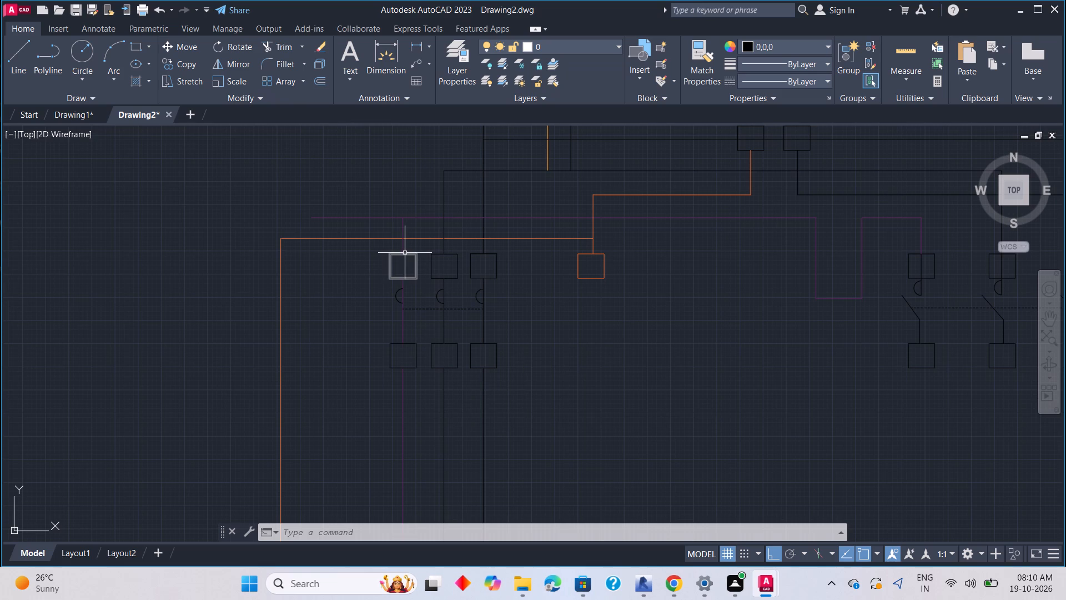
{"action": "scroll", "coordinate": [590, 311], "scroll_direction": "down", "scroll_amount": 2}
{"action": "middle_click_drag", "start_coordinate": [640, 327], "coordinate": [417, 333]}
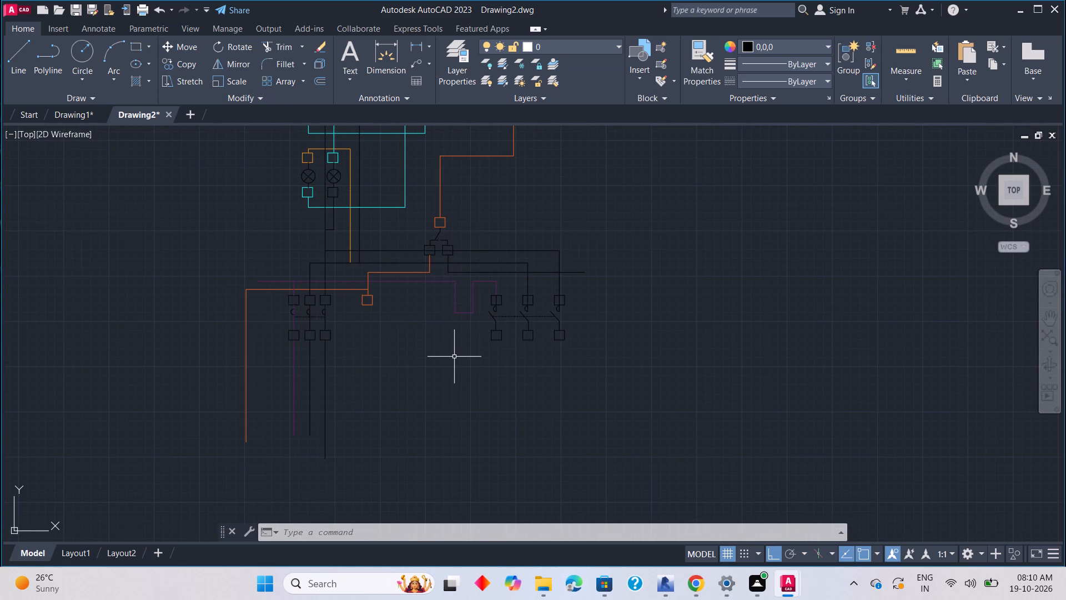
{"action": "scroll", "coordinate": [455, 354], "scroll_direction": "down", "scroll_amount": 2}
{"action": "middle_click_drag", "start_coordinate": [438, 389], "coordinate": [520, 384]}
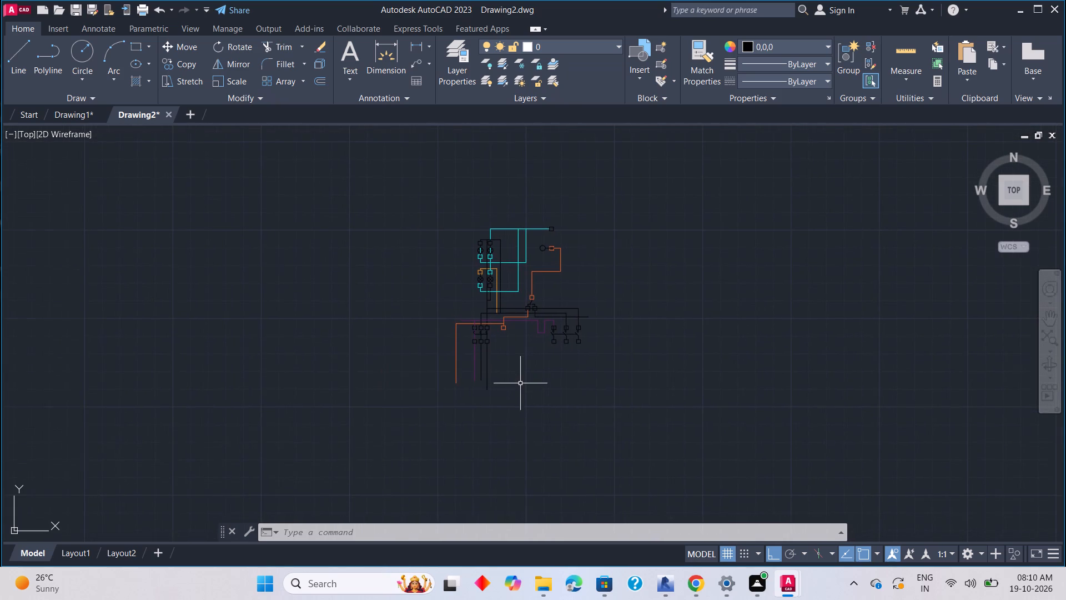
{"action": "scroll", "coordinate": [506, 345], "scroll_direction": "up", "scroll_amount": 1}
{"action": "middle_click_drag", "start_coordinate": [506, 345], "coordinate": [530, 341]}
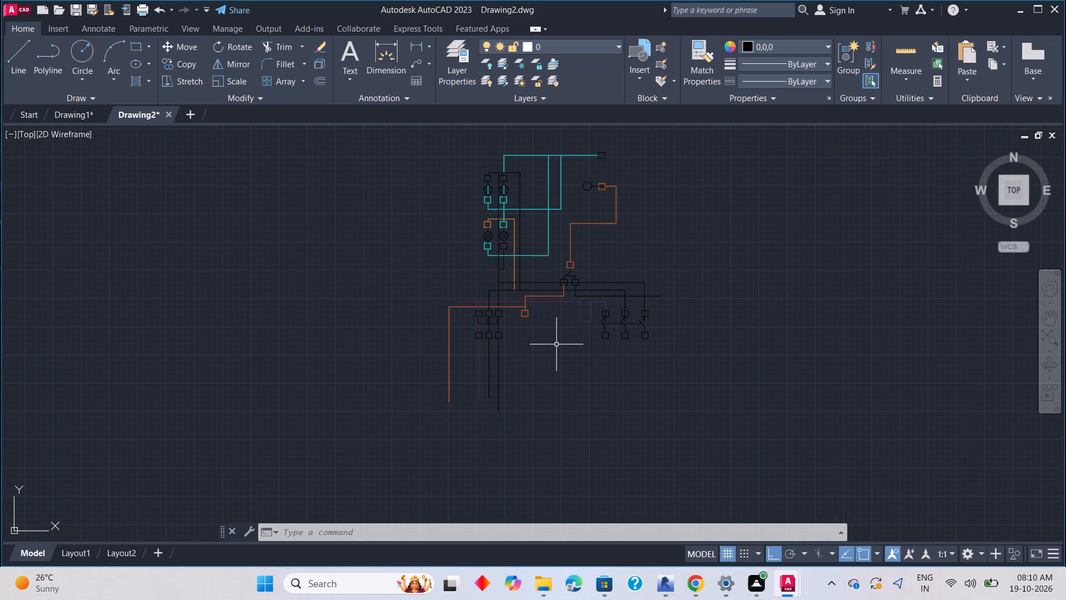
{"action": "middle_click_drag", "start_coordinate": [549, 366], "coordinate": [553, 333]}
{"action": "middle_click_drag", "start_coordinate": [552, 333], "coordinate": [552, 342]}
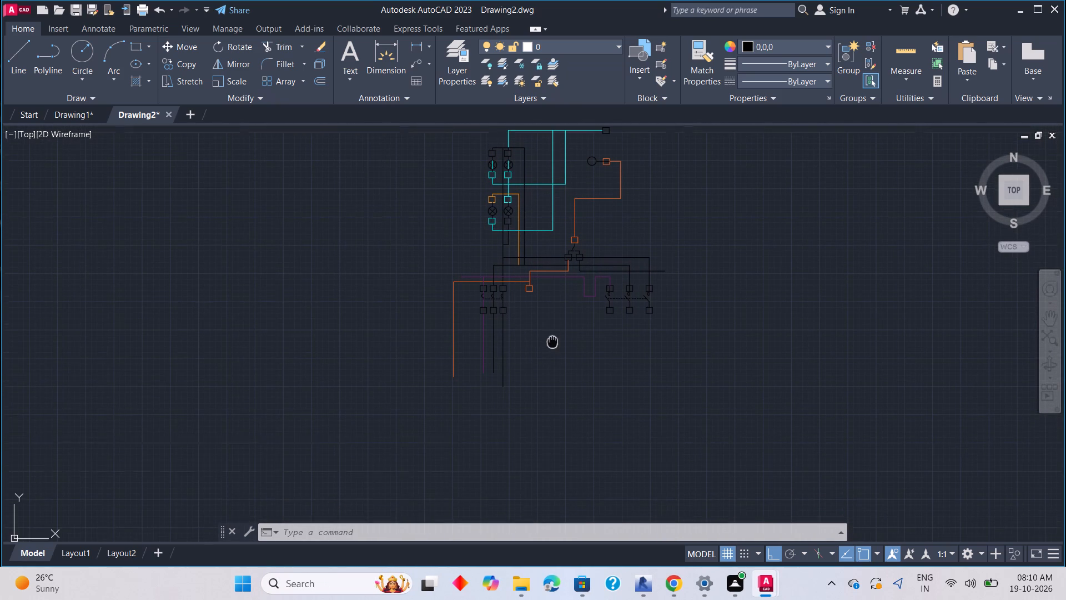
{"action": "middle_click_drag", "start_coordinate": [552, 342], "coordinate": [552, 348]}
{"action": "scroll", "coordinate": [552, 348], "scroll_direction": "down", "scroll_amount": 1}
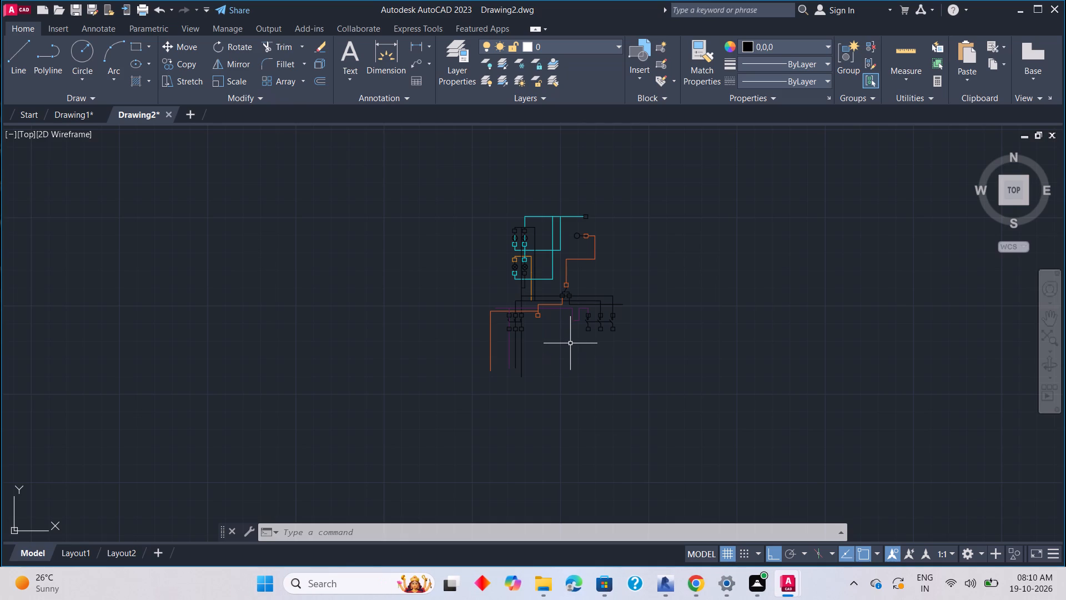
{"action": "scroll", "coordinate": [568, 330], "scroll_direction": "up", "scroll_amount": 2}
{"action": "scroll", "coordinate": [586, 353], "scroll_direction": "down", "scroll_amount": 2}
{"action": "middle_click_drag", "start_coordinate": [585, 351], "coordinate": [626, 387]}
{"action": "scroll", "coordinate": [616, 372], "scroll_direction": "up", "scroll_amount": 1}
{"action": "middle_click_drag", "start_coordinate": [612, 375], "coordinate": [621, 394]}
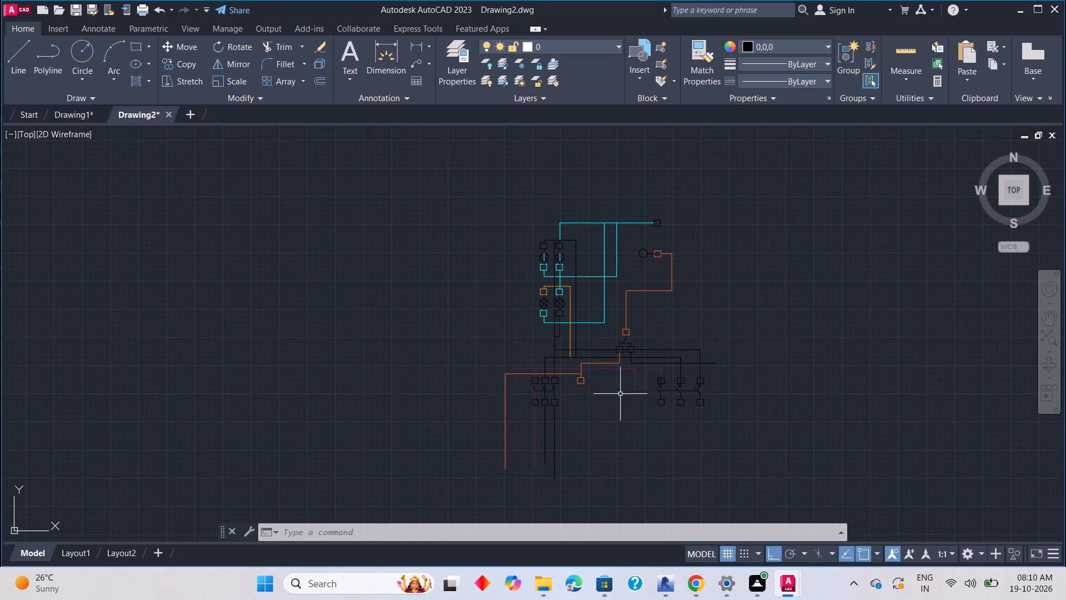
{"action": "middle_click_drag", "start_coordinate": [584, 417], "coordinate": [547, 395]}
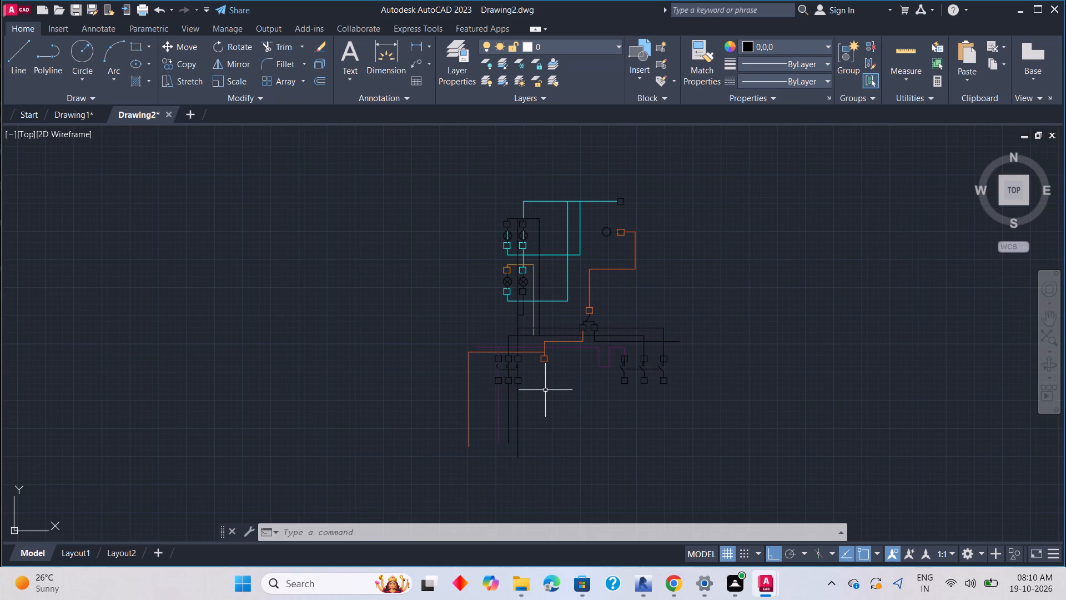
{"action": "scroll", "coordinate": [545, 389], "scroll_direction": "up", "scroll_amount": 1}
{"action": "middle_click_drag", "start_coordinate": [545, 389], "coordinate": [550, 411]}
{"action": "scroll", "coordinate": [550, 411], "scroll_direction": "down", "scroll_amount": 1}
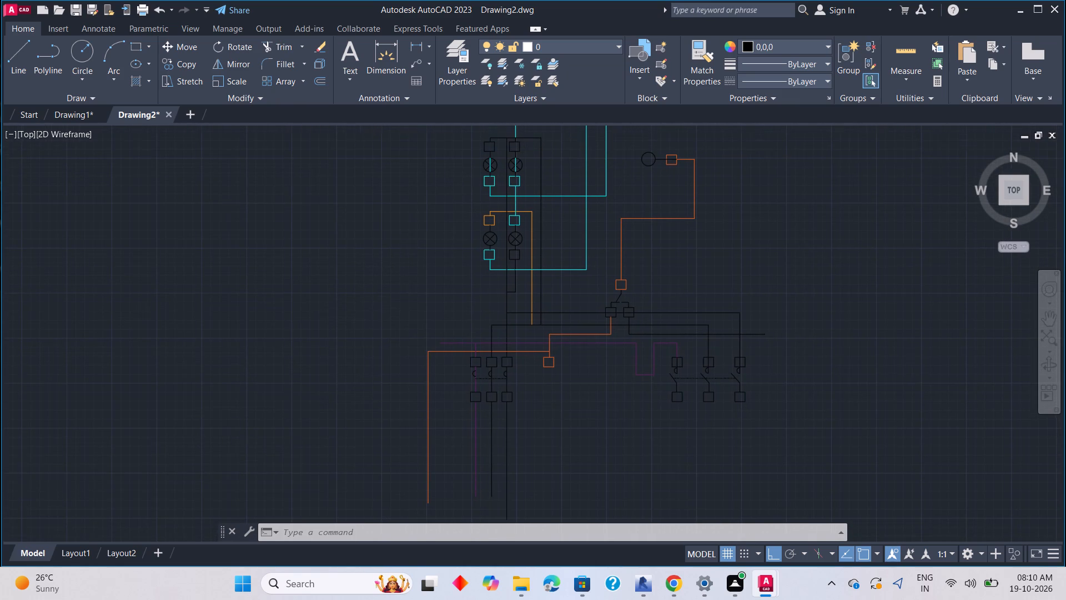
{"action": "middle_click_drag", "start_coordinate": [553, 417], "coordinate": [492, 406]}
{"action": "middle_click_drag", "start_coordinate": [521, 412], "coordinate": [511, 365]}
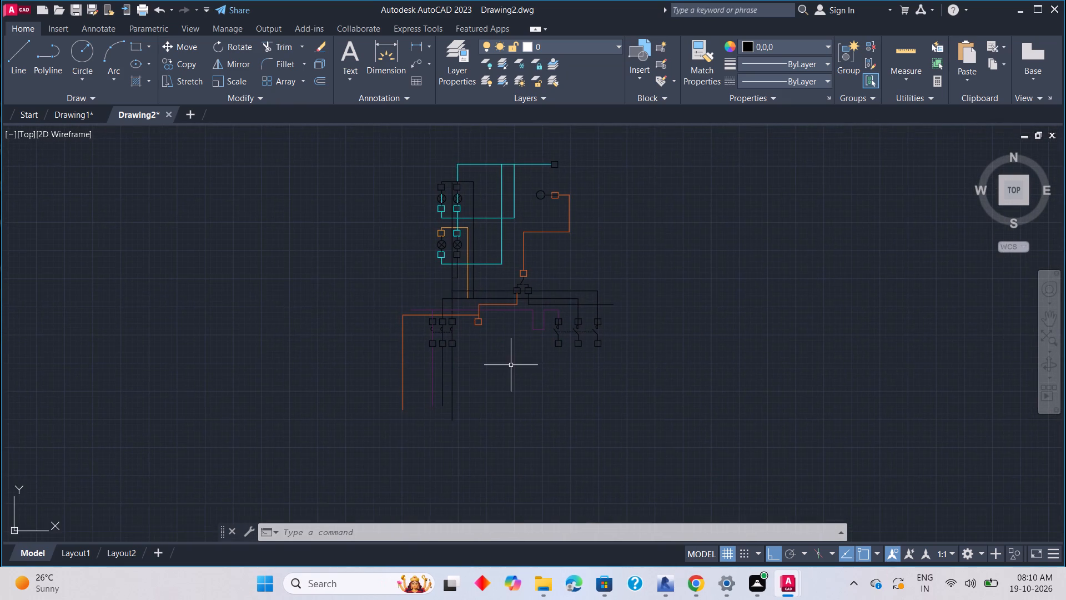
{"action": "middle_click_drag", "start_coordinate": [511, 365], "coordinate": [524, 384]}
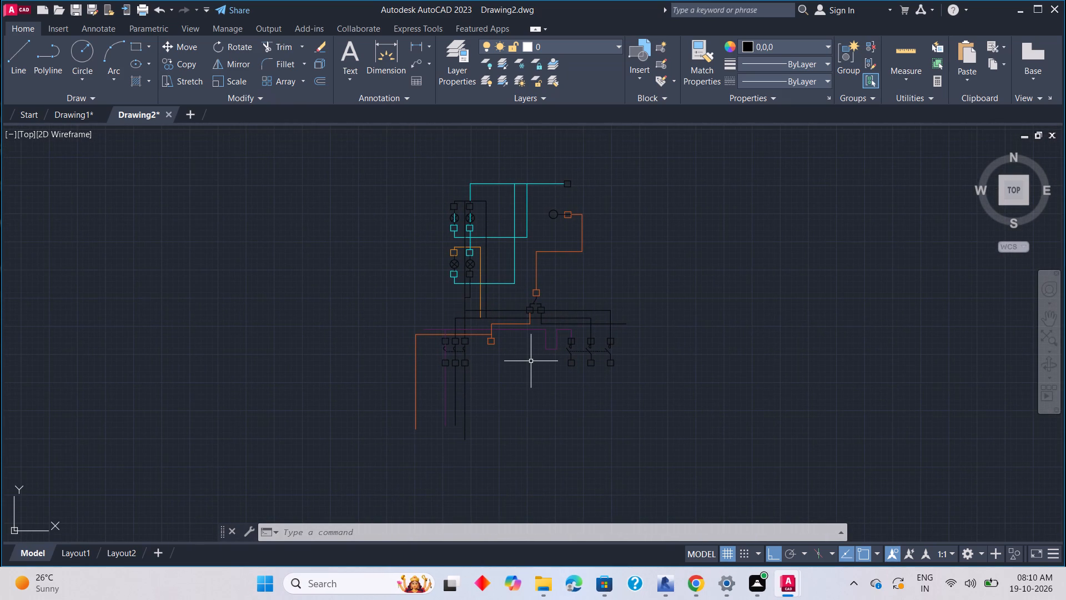
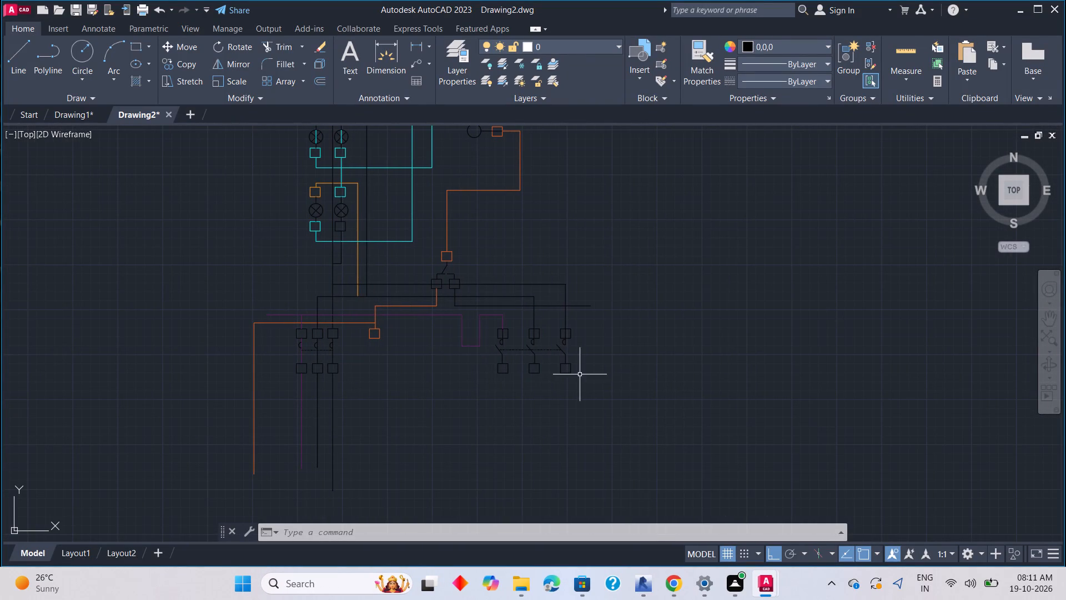
Draw a vertical line about 4.7 units long downwards from where the orange wire meets the top of the lower orange box.
{"action": "middle_click_drag", "start_coordinate": [321, 385], "coordinate": [445, 382]}
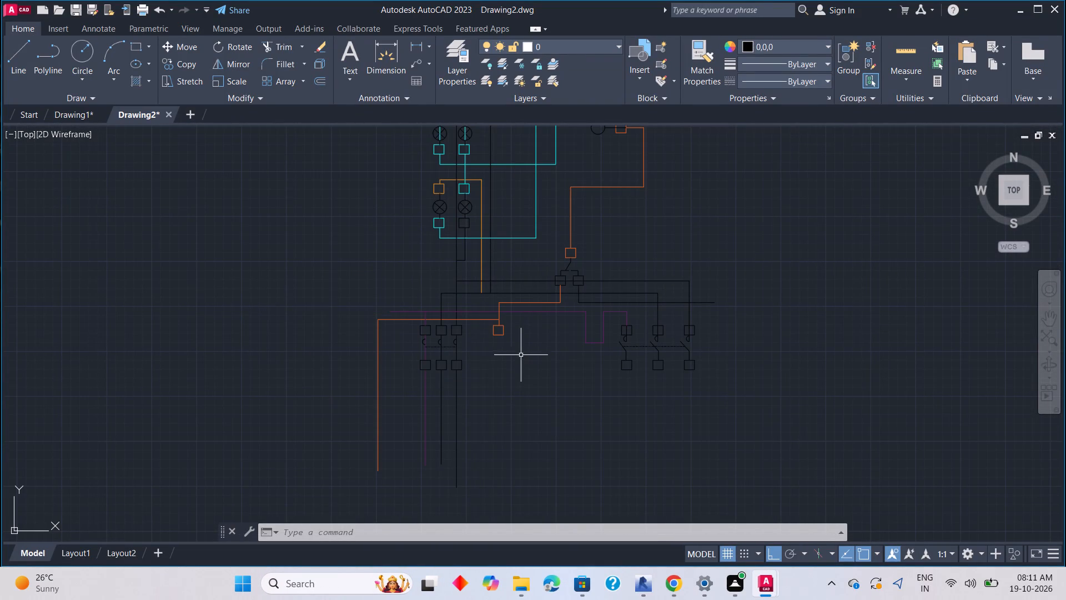
{"action": "key", "text": "l"}
{"action": "key", "text": "space"}
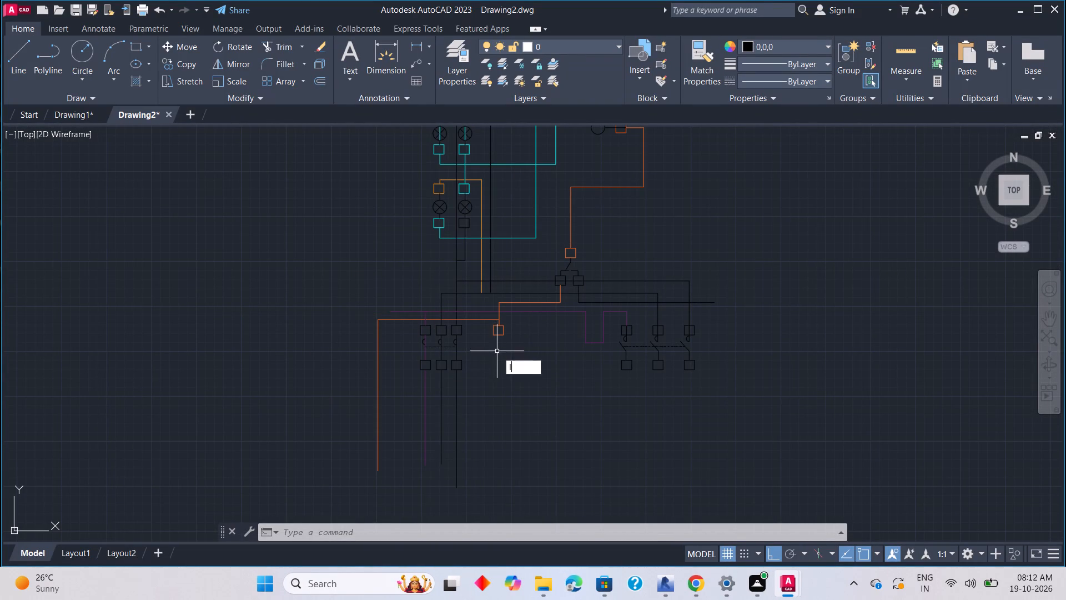
{"action": "scroll", "coordinate": [503, 338], "scroll_direction": "up", "scroll_amount": 3}
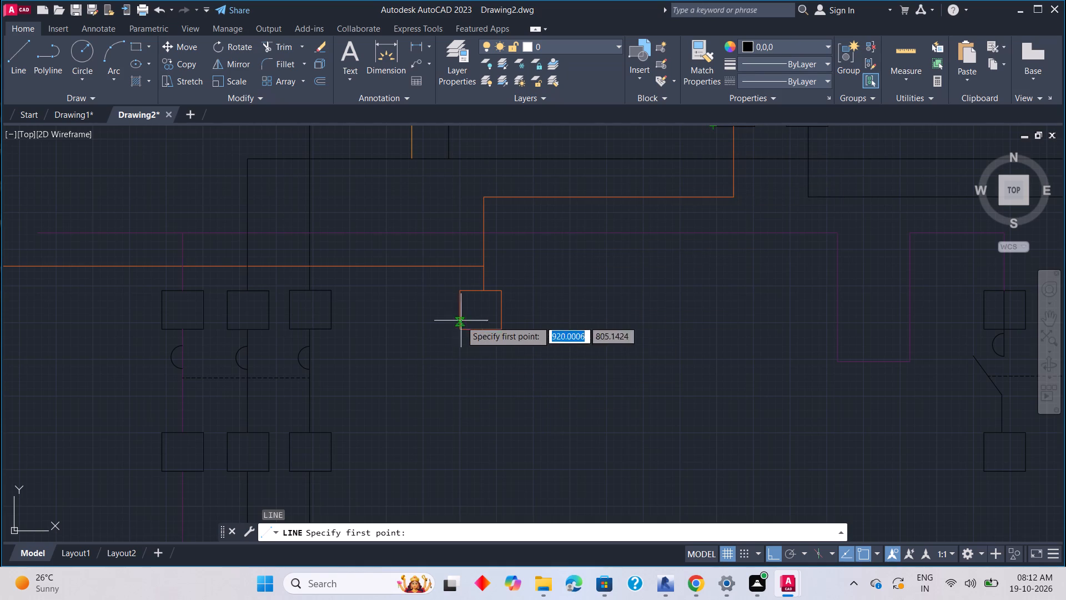
{"action": "left_click", "coordinate": [482, 293]}
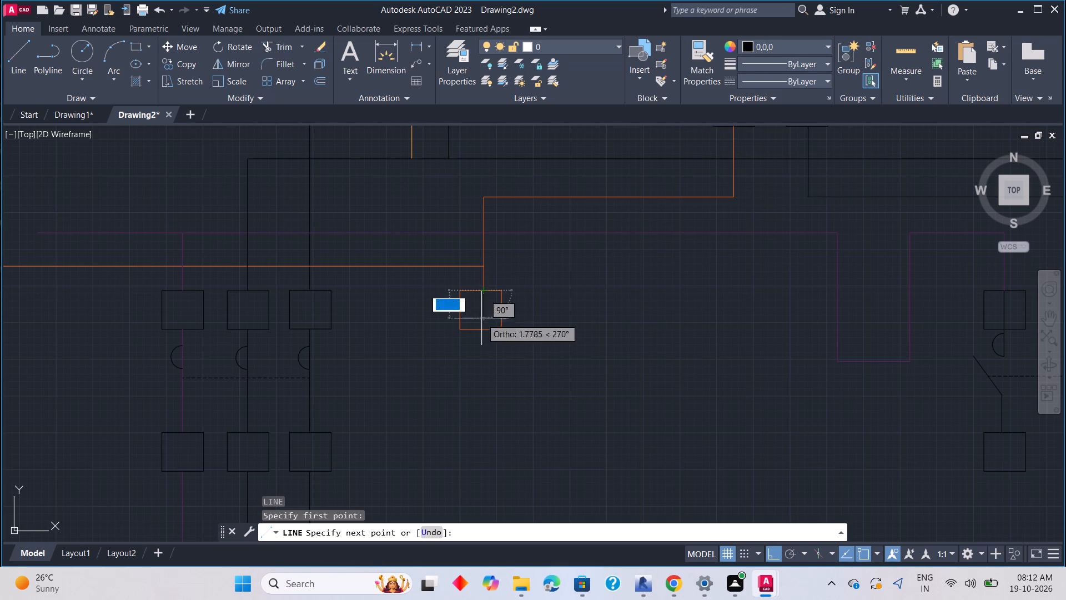
{"action": "left_click", "coordinate": [487, 359]}
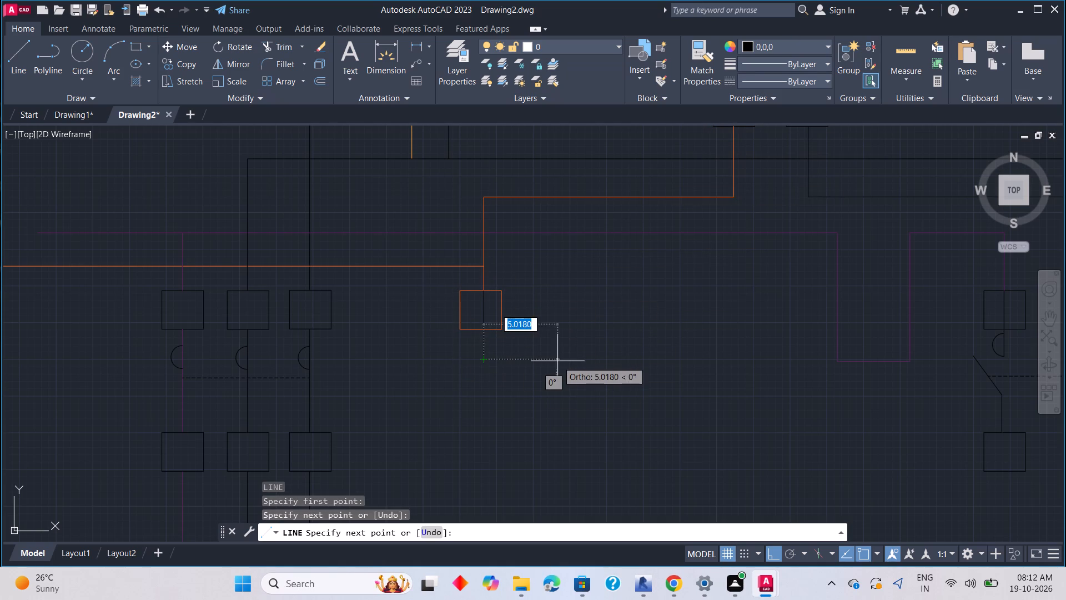
{"action": "key", "text": "Escape"}
Draw a rectangle about 5 by 2.7 units at the lower end of the new line below the orange box.
{"action": "type", "text": "re"}
{"action": "type", "text": "c"}
{"action": "key", "text": "space"}
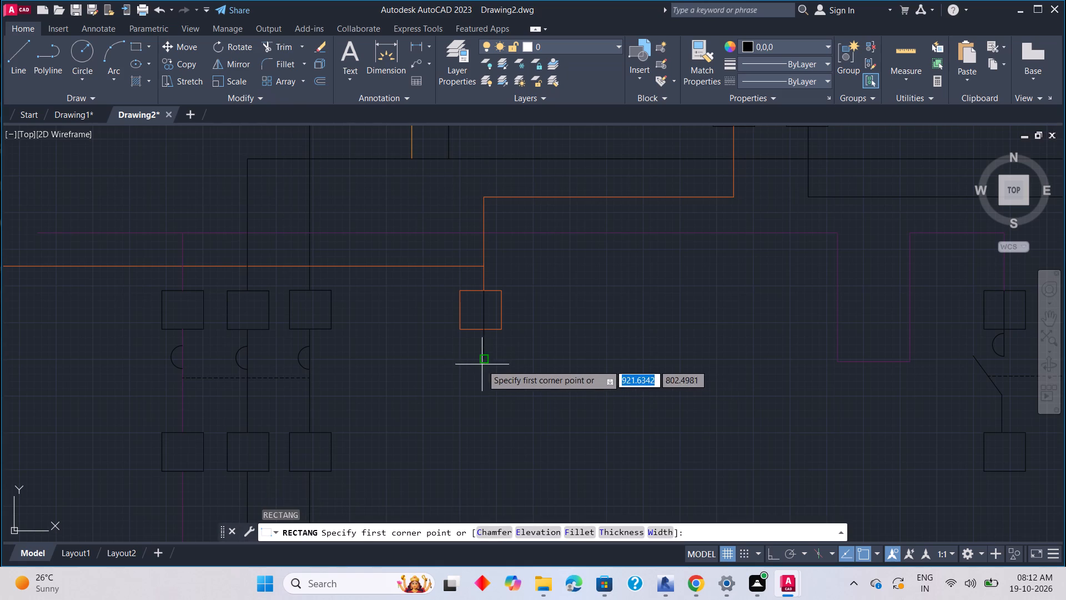
{"action": "left_click", "coordinate": [444, 358]}
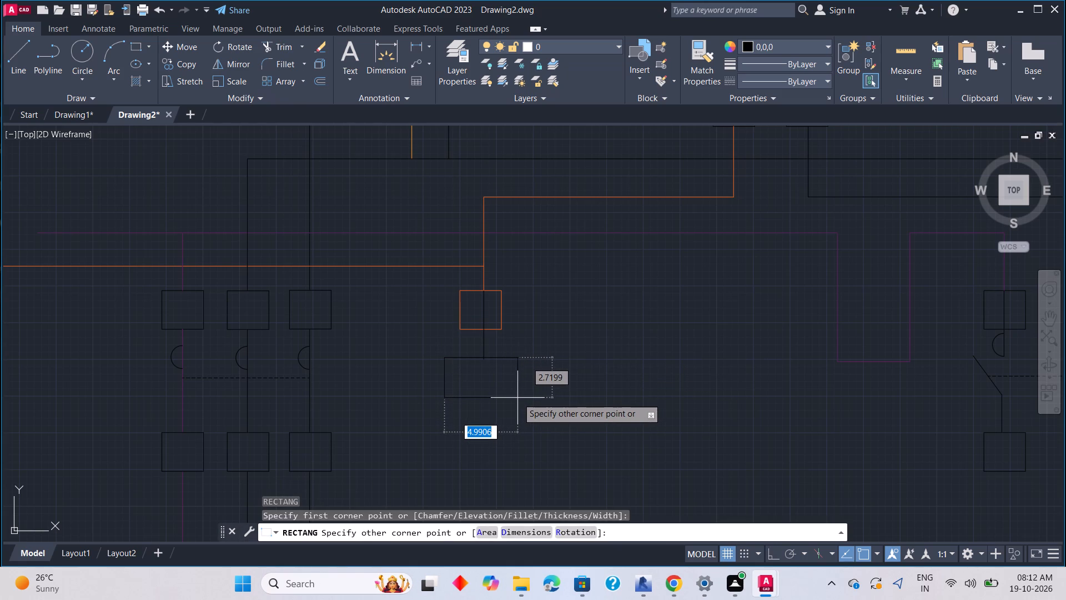
{"action": "left_click", "coordinate": [517, 398]}
Hatch the new rectangle below the orange box with a solid fill in yellow 241,235,31.
{"action": "scroll", "coordinate": [567, 393], "scroll_direction": "down", "scroll_amount": 3}
{"action": "middle_click_drag", "start_coordinate": [546, 410], "coordinate": [547, 358]}
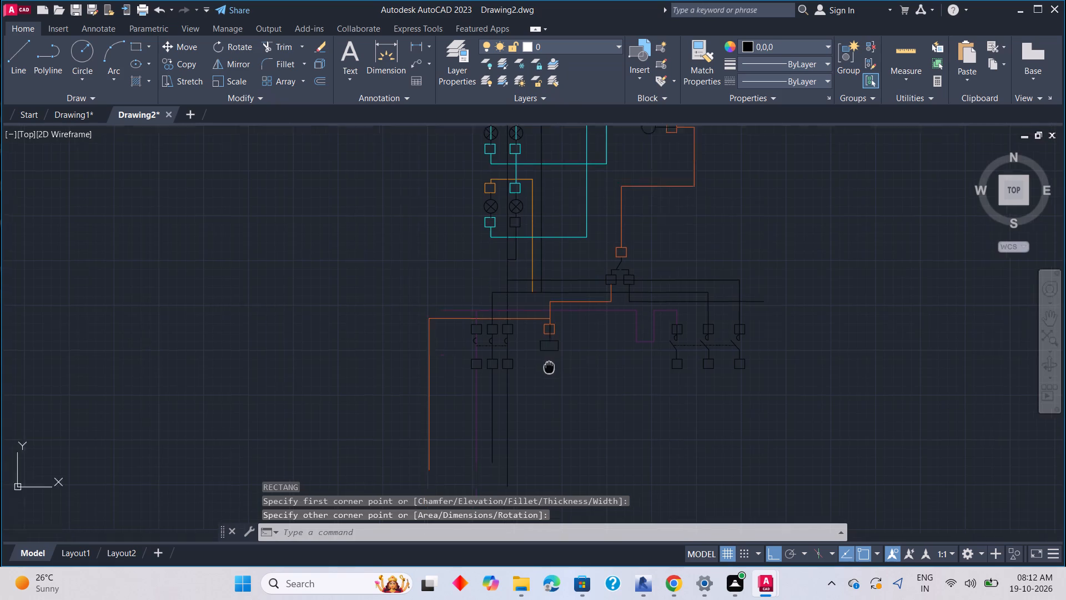
{"action": "middle_click_drag", "start_coordinate": [547, 358], "coordinate": [534, 309]}
{"action": "scroll", "coordinate": [531, 308], "scroll_direction": "down", "scroll_amount": 3}
{"action": "scroll", "coordinate": [534, 324], "scroll_direction": "up", "scroll_amount": 1}
{"action": "middle_click_drag", "start_coordinate": [534, 324], "coordinate": [554, 377]}
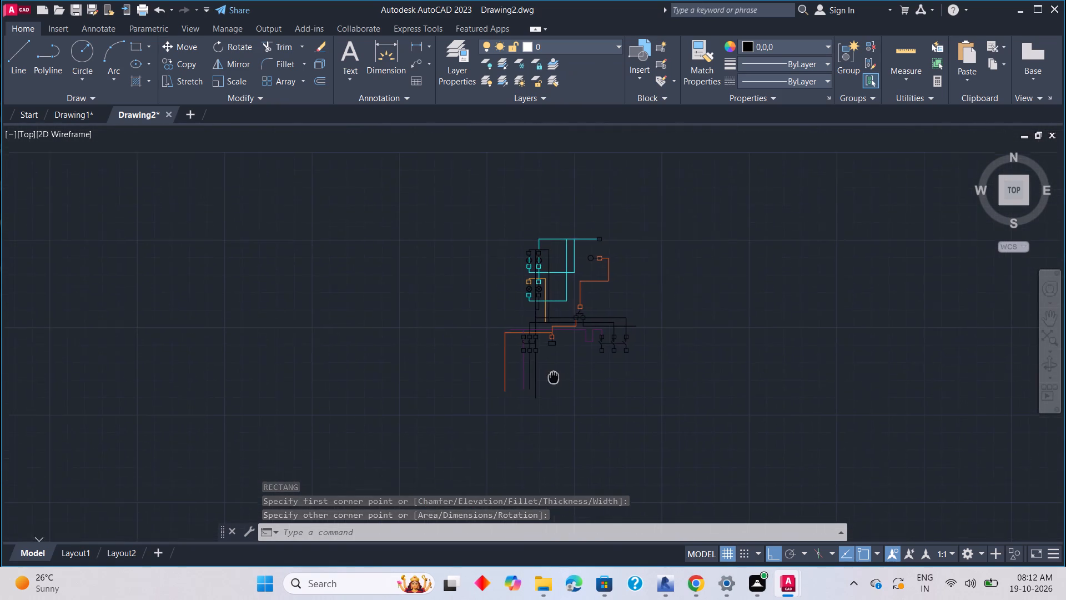
{"action": "middle_click_drag", "start_coordinate": [554, 377], "coordinate": [554, 378]}
{"action": "scroll", "coordinate": [549, 359], "scroll_direction": "up", "scroll_amount": 4}
{"action": "middle_click_drag", "start_coordinate": [556, 312], "coordinate": [579, 353]}
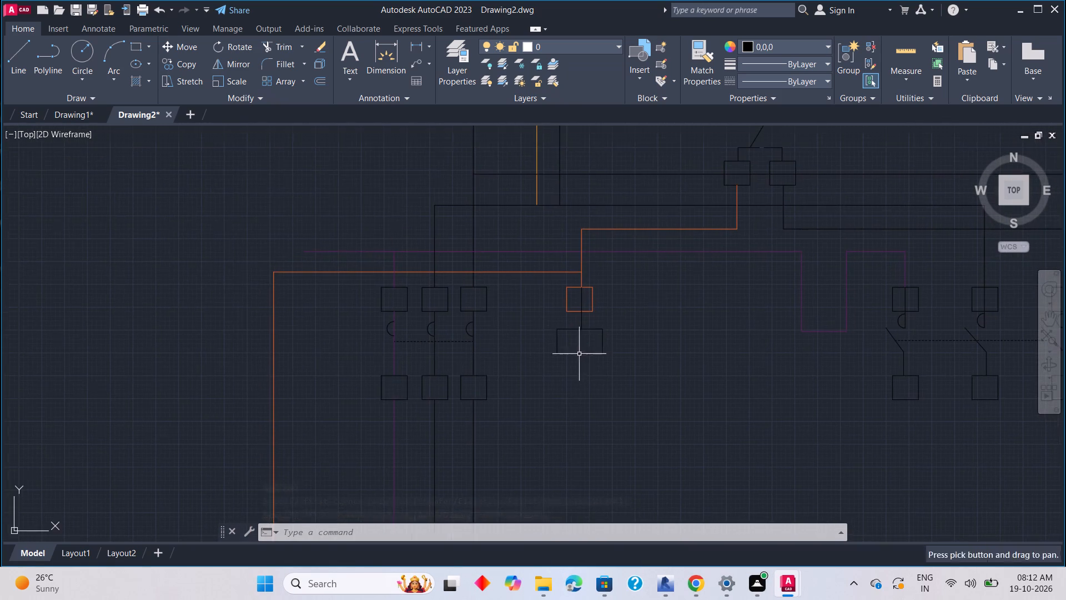
{"action": "scroll", "coordinate": [589, 349], "scroll_direction": "up", "scroll_amount": 2}
{"action": "type", "text": "h"}
{"action": "key", "text": "space"}
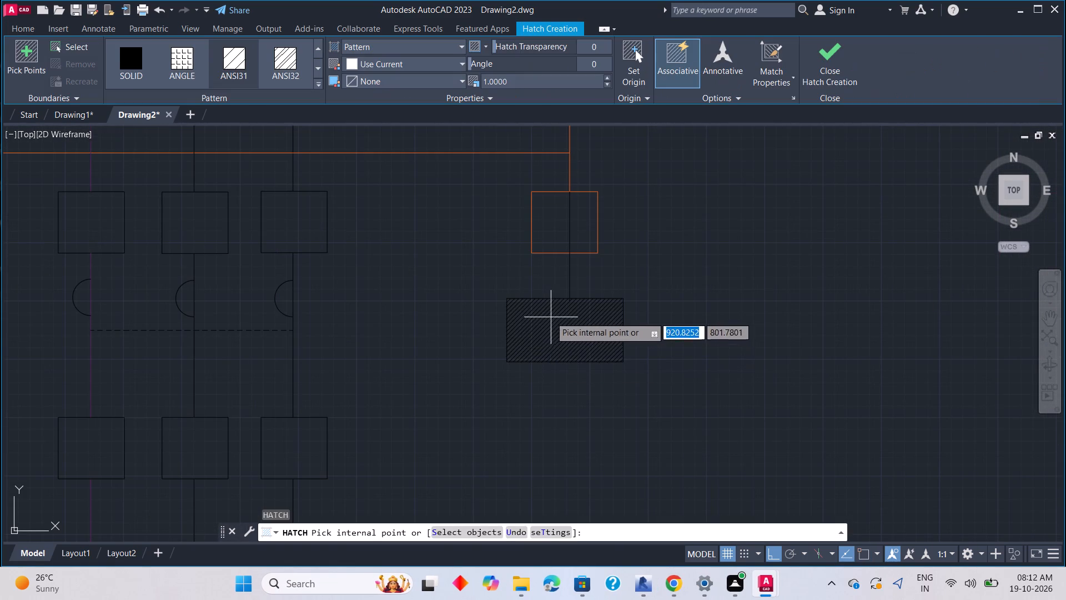
{"action": "left_click", "coordinate": [145, 71]}
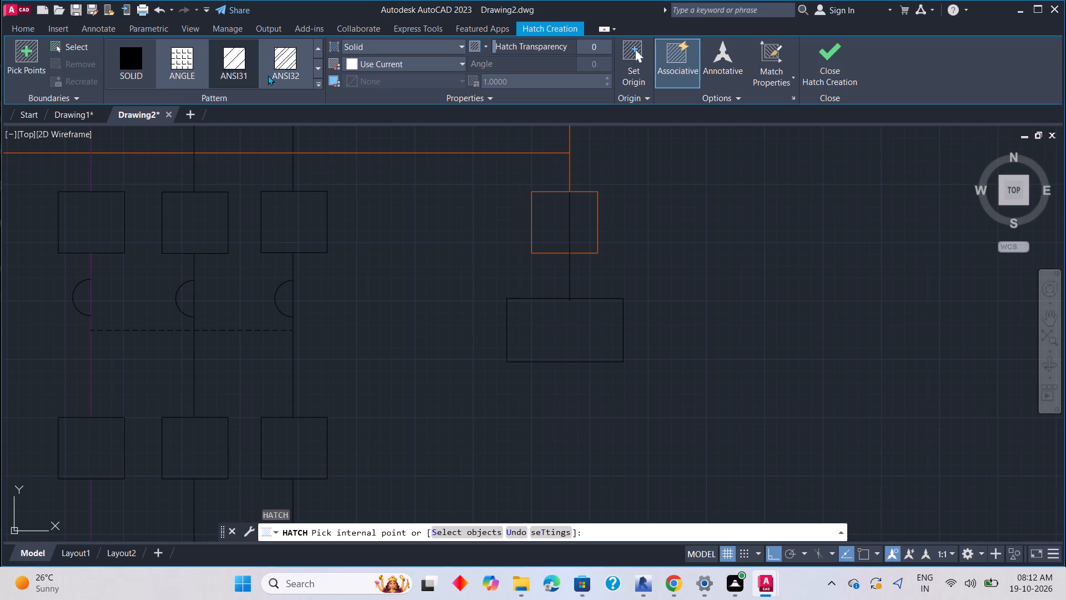
{"action": "left_click", "coordinate": [375, 64]}
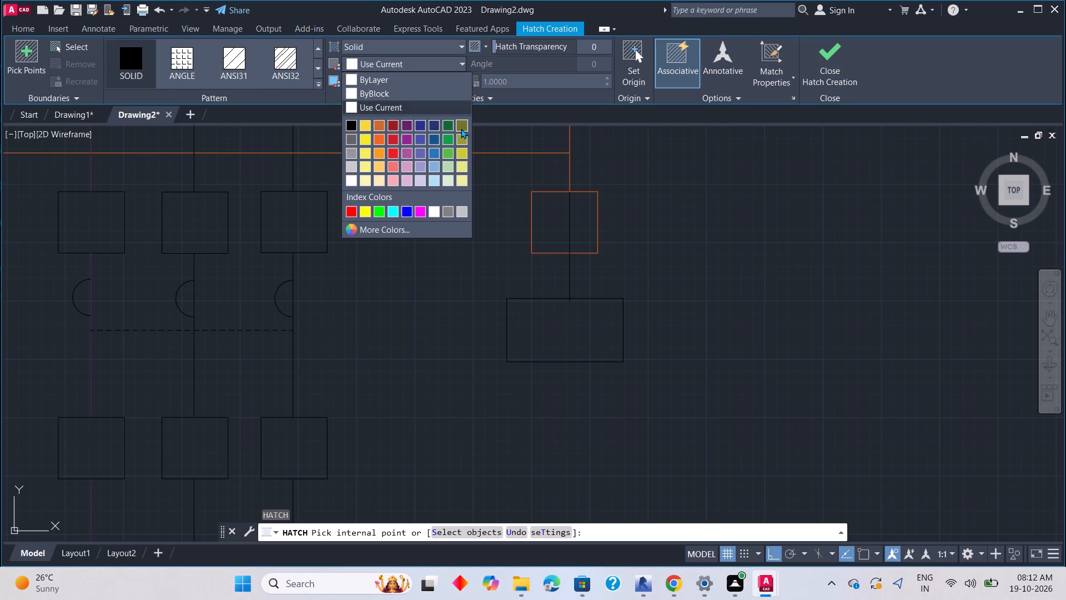
{"action": "left_click", "coordinate": [361, 142]}
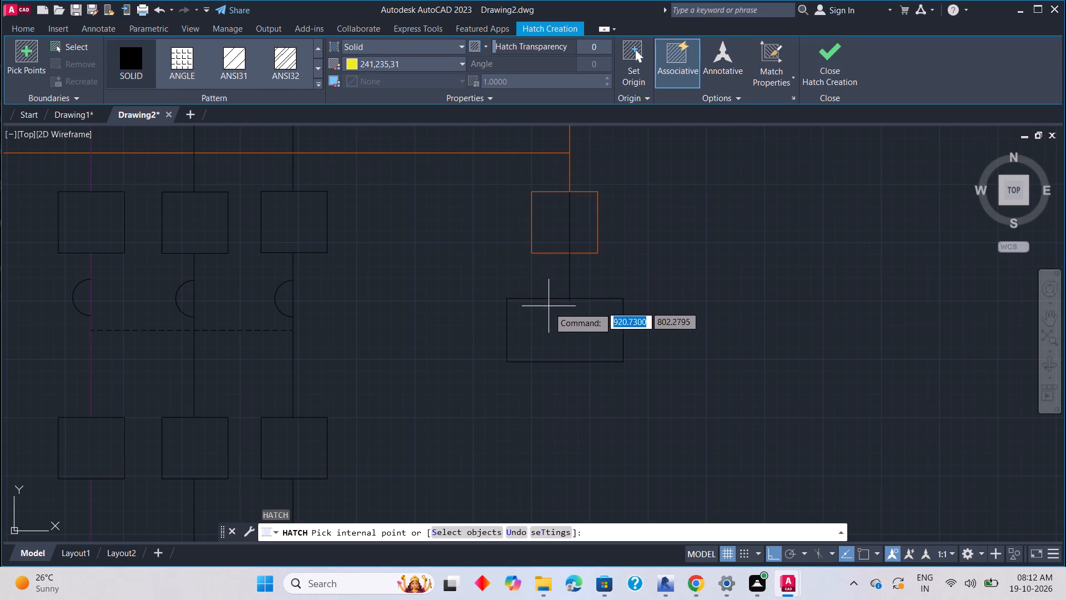
{"action": "left_click", "coordinate": [555, 319]}
{"action": "key", "text": "Escape"}
Draw a vertical line from the yellow rectangle's top edge down through it, ending level with the tops of the left-hand switch's lower boxes.
{"action": "scroll", "coordinate": [670, 329], "scroll_direction": "down", "scroll_amount": 4}
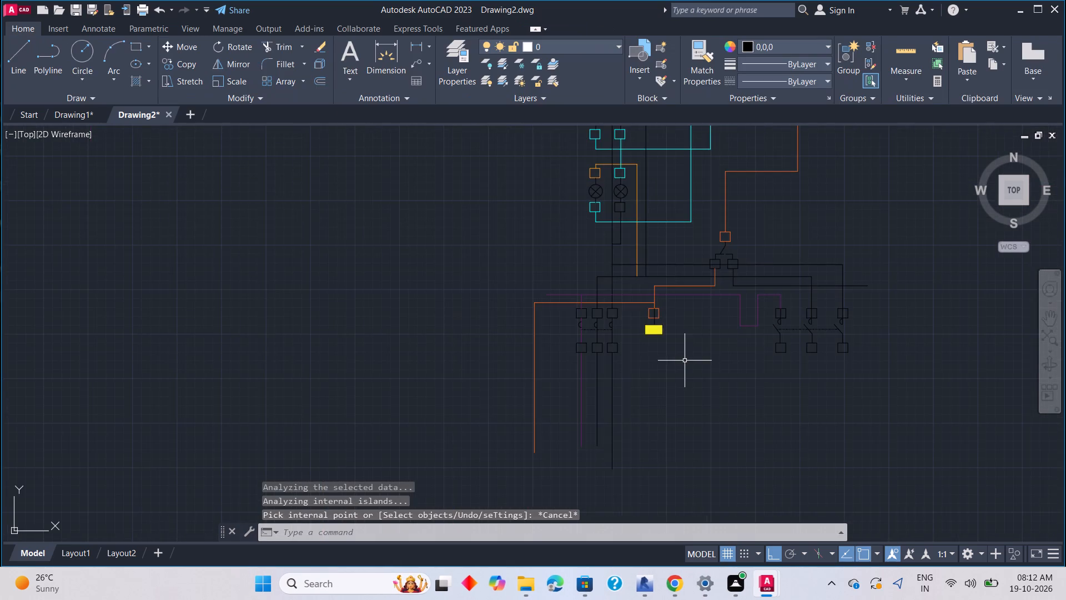
{"action": "middle_click_drag", "start_coordinate": [685, 361], "coordinate": [599, 322]}
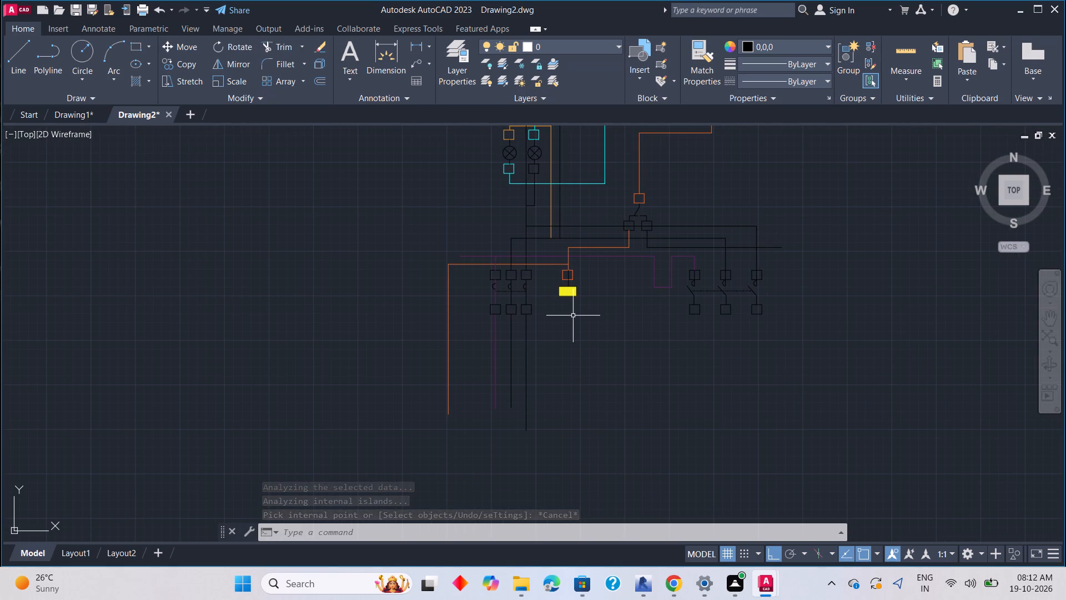
{"action": "scroll", "coordinate": [573, 315], "scroll_direction": "up", "scroll_amount": 2}
{"action": "middle_click_drag", "start_coordinate": [557, 284], "coordinate": [594, 301]}
{"action": "key", "text": "Escape"}
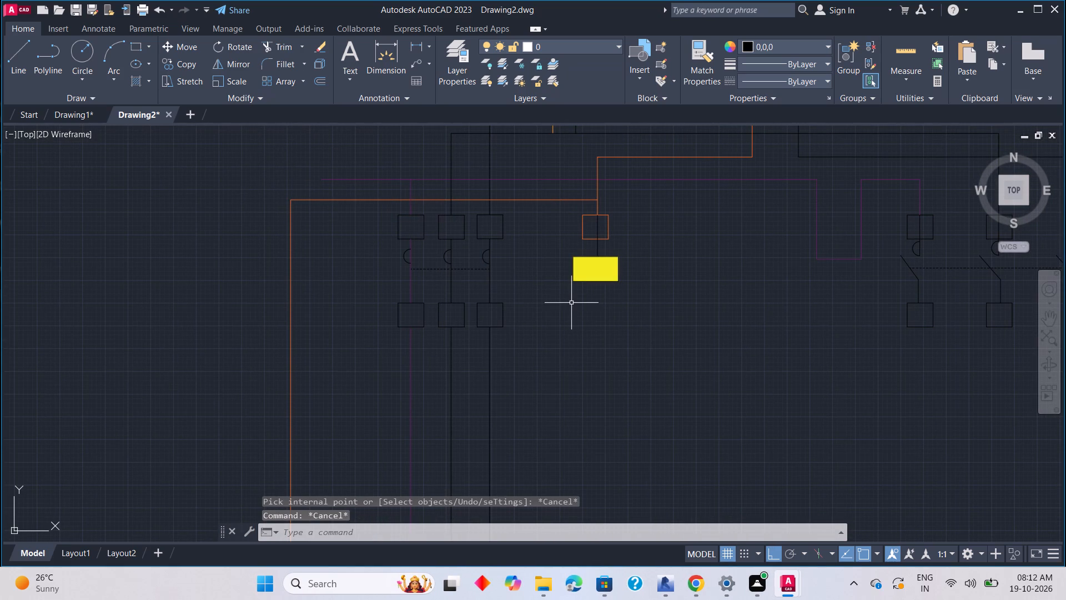
{"action": "key", "text": "l"}
{"action": "key", "text": "space"}
{"action": "left_click", "coordinate": [596, 260]}
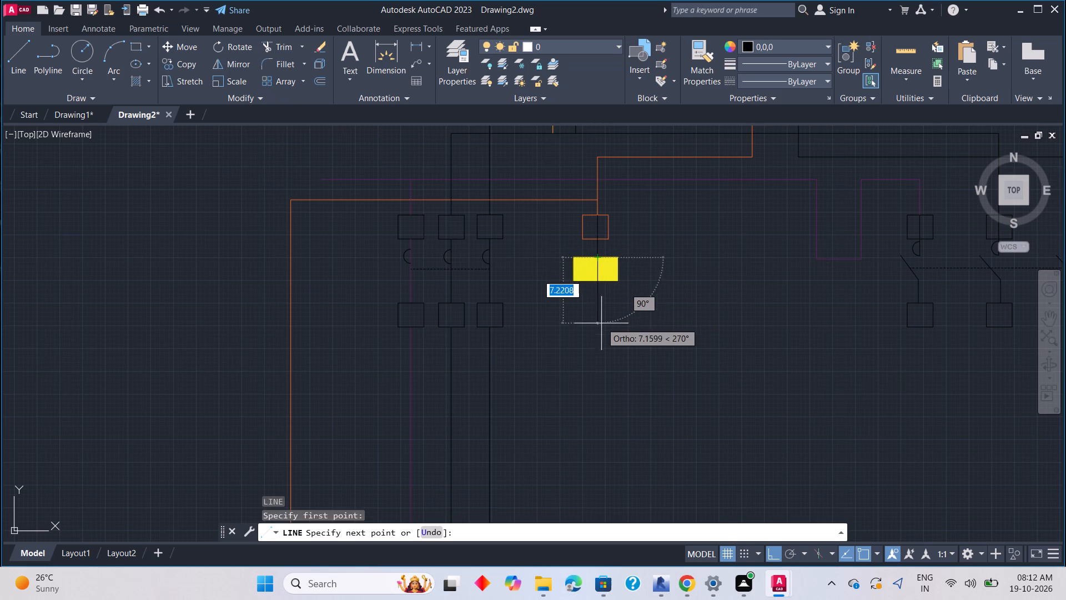
{"action": "middle_click_drag", "start_coordinate": [604, 336], "coordinate": [551, 322]}
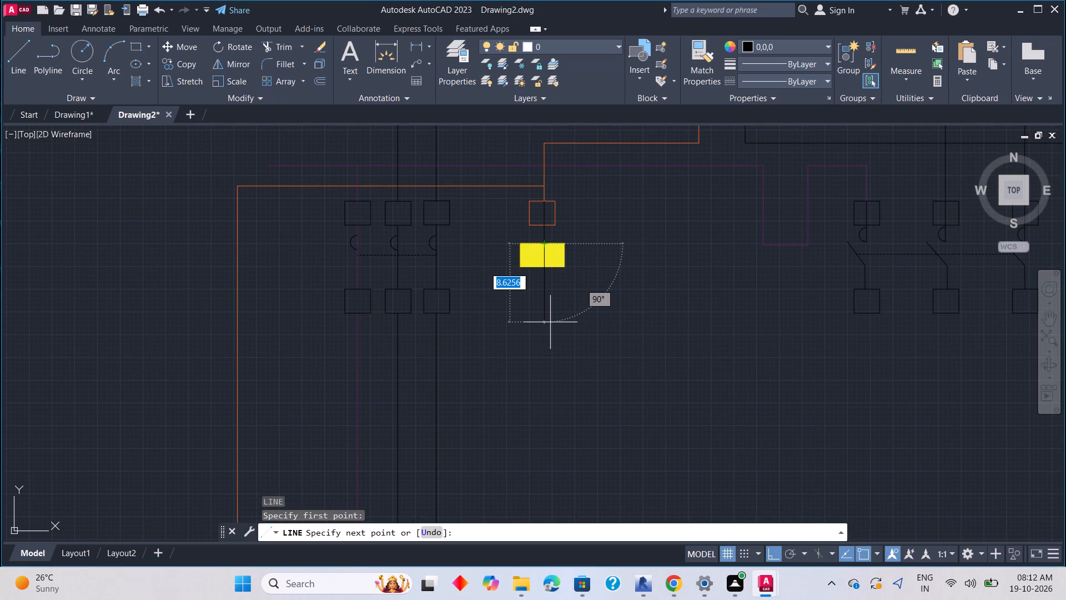
{"action": "left_click", "coordinate": [546, 289]}
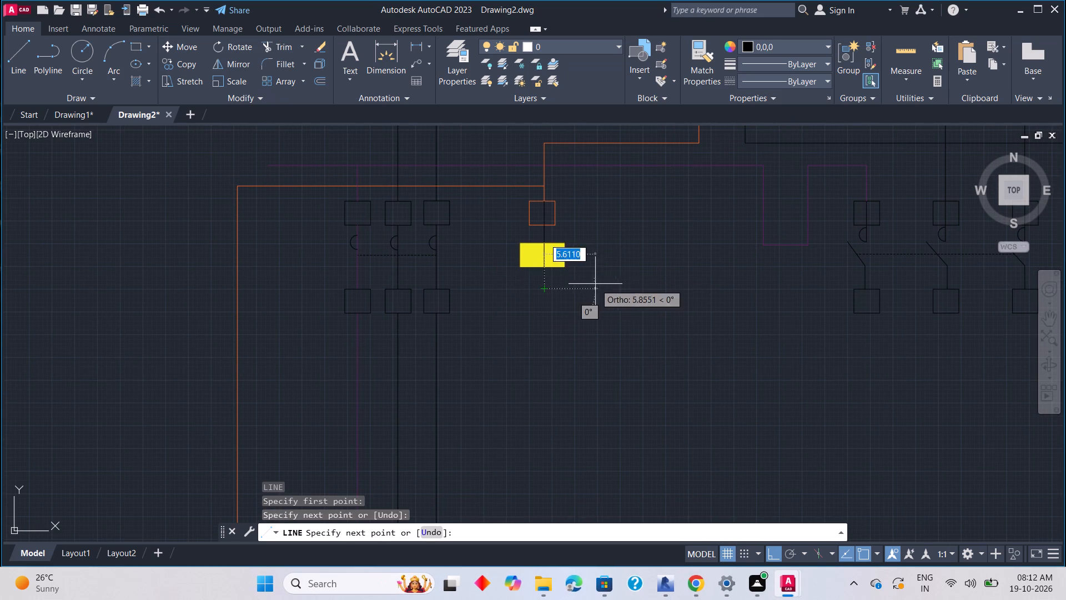
{"action": "scroll", "coordinate": [537, 287], "scroll_direction": "up", "scroll_amount": 1}
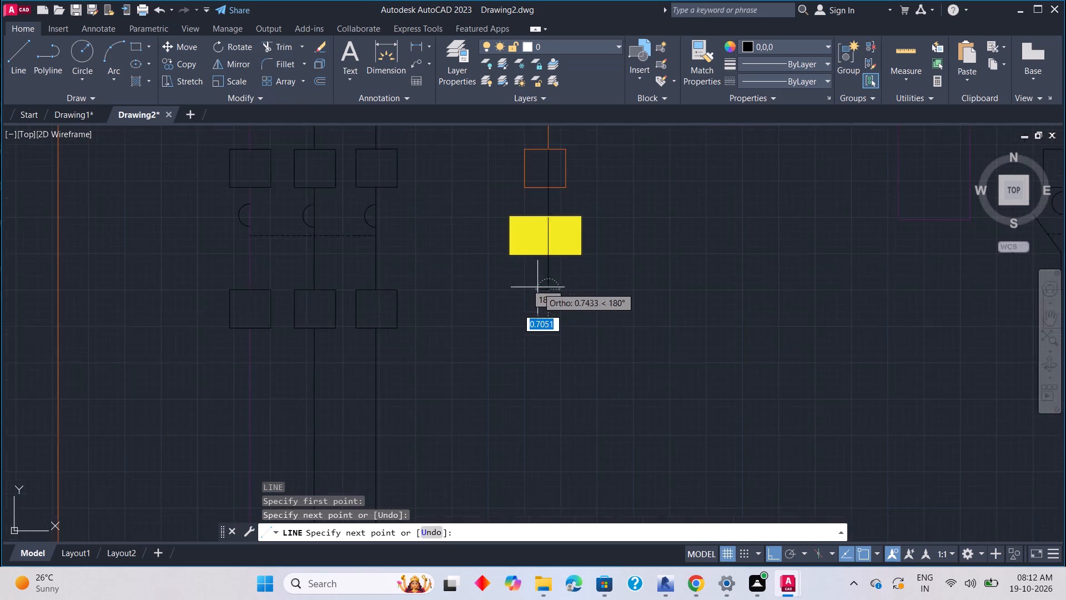
{"action": "middle_click_drag", "start_coordinate": [559, 337], "coordinate": [580, 422]}
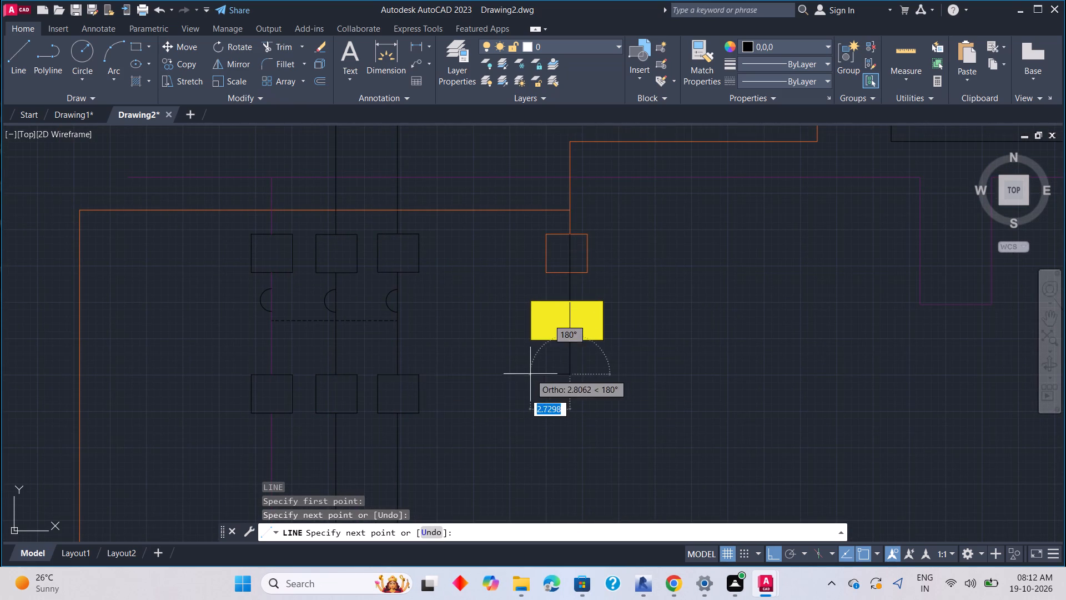
{"action": "key", "text": "ctrl+x"}
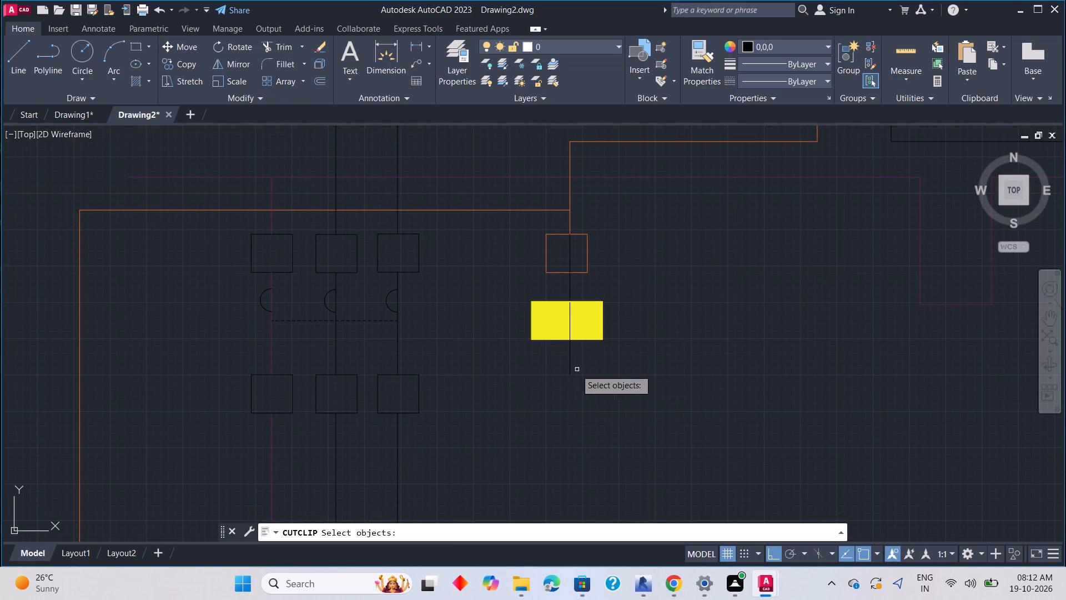
{"action": "key", "text": "Escape"}
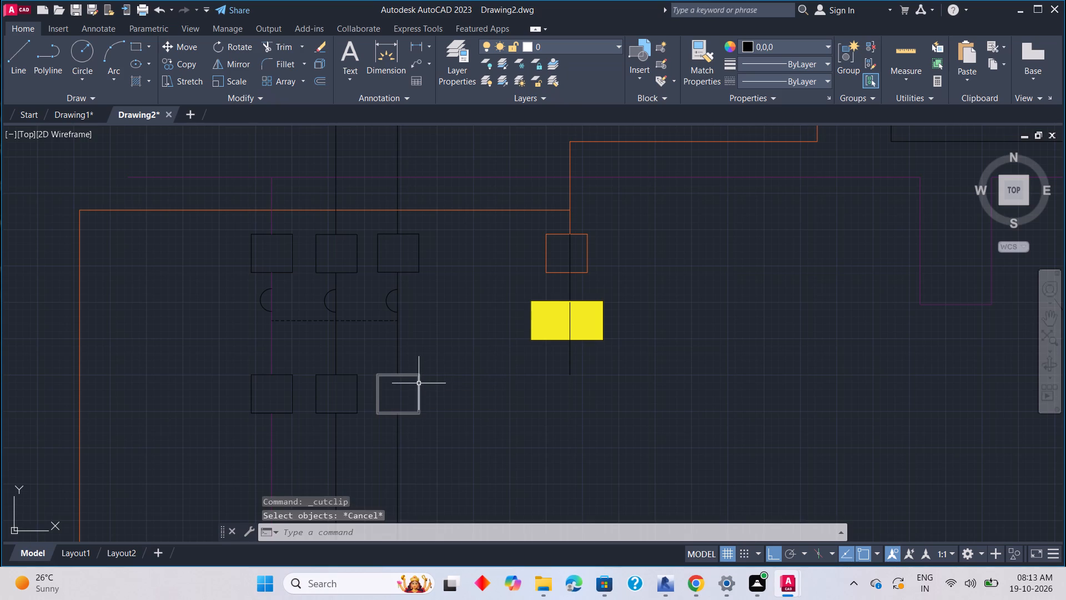
Copy the left-hand switch's third lower box by its top midpoint to the lower end of the line below the yellow rectangle.
{"action": "left_click", "coordinate": [419, 384]}
{"action": "right_click", "coordinate": [403, 376]}
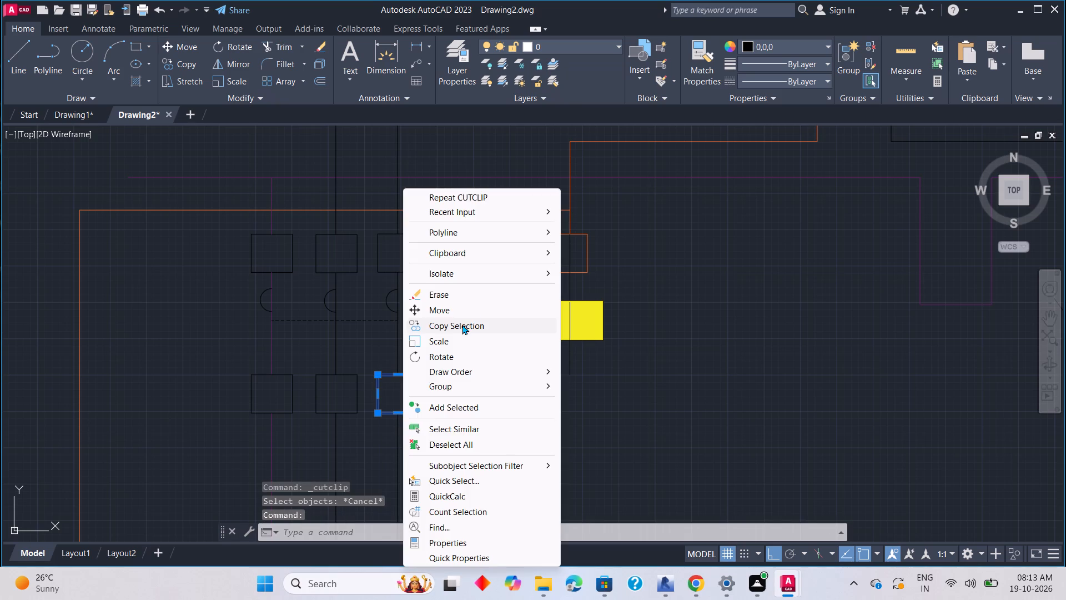
{"action": "left_click", "coordinate": [462, 324]}
{"action": "left_click", "coordinate": [399, 372]}
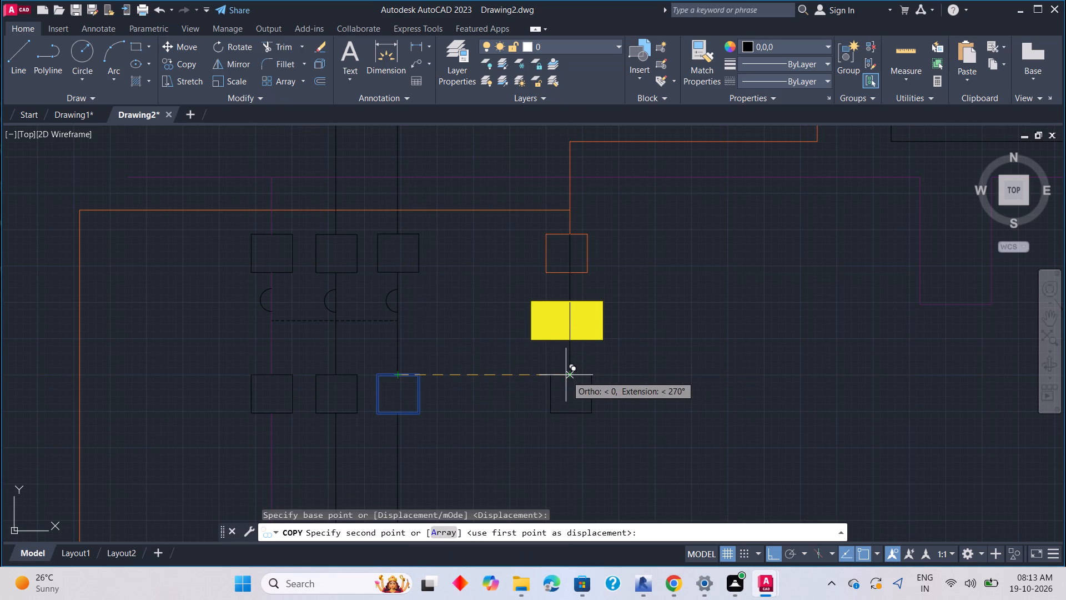
{"action": "left_click", "coordinate": [571, 375]}
{"action": "key", "text": "Escape"}
Examine the new yellow component branch and its position relative to both three-pole switches and the rest of the diagram.
{"action": "scroll", "coordinate": [580, 369], "scroll_direction": "up", "scroll_amount": 2}
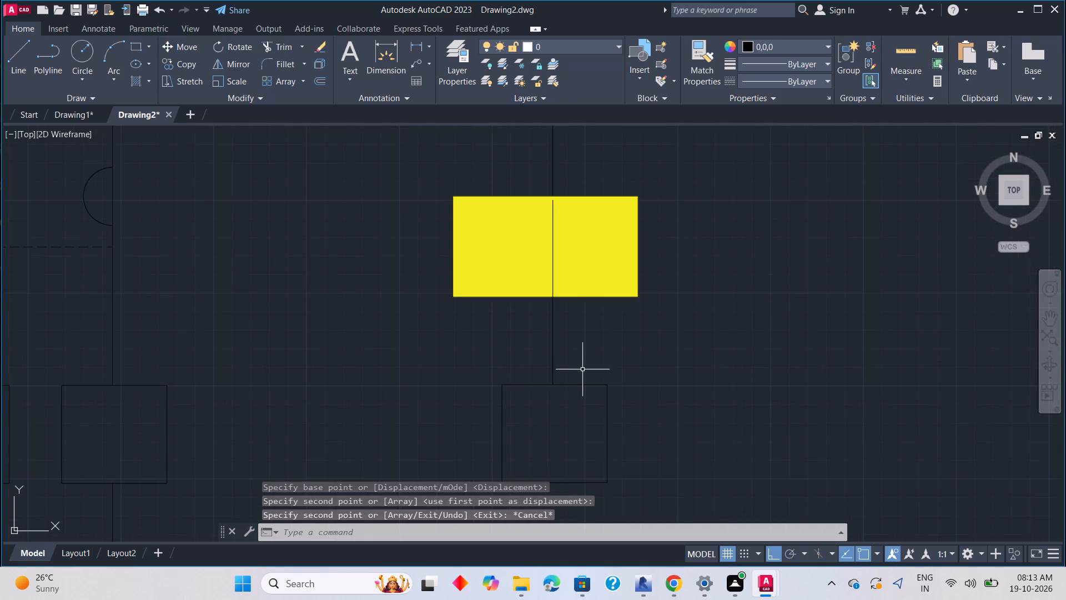
{"action": "scroll", "coordinate": [584, 370], "scroll_direction": "down", "scroll_amount": 3}
{"action": "scroll", "coordinate": [640, 366], "scroll_direction": "down", "scroll_amount": 1}
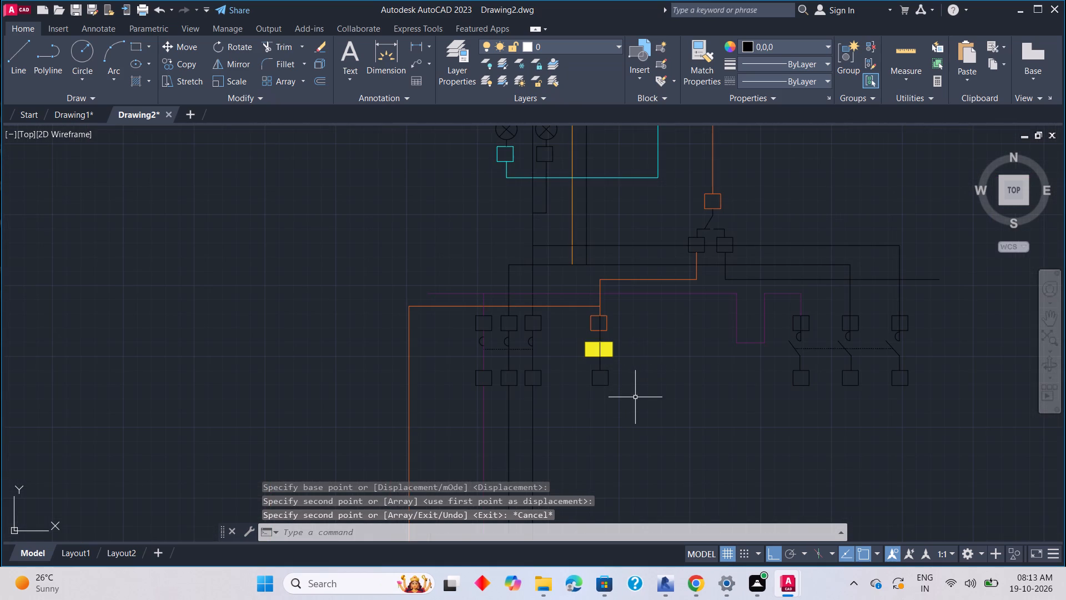
{"action": "middle_click_drag", "start_coordinate": [633, 393], "coordinate": [620, 388]}
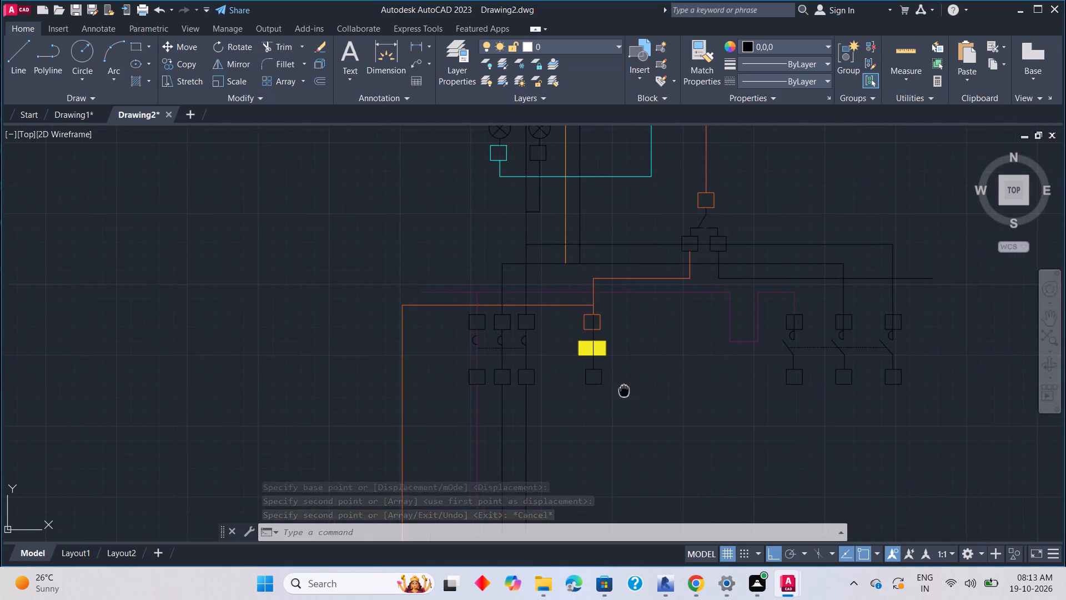
{"action": "middle_click_drag", "start_coordinate": [620, 388], "coordinate": [561, 367]}
{"action": "scroll", "coordinate": [592, 366], "scroll_direction": "down", "scroll_amount": 3}
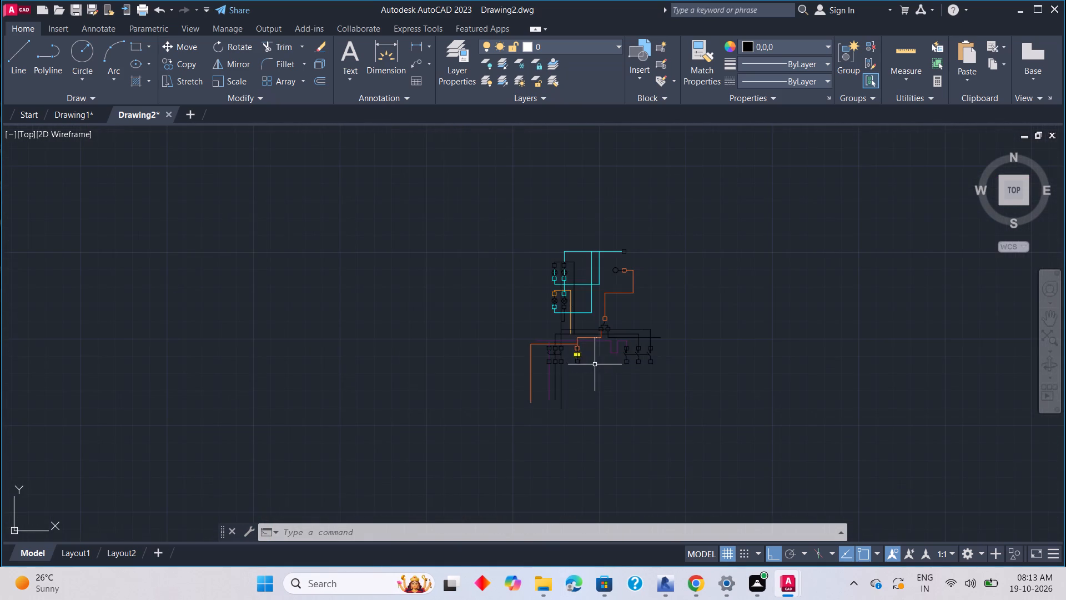
{"action": "middle_click_drag", "start_coordinate": [646, 368], "coordinate": [564, 334]}
{"action": "scroll", "coordinate": [508, 349], "scroll_direction": "up", "scroll_amount": 1}
{"action": "middle_click_drag", "start_coordinate": [511, 346], "coordinate": [585, 376]}
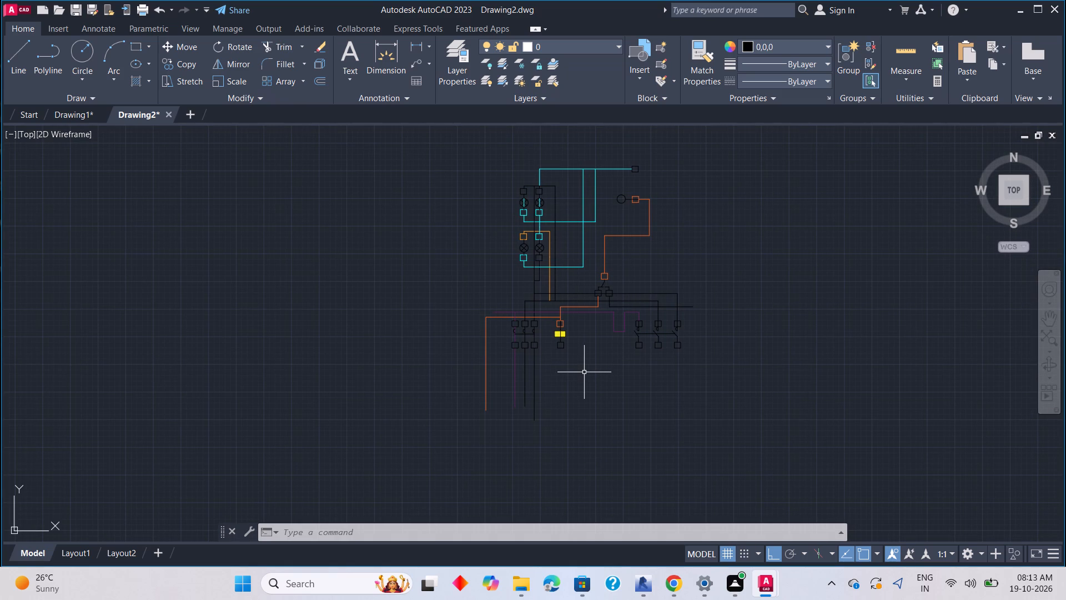
{"action": "middle_click_drag", "start_coordinate": [584, 372], "coordinate": [615, 408]}
Trim the horizontal violet line's stub that extends left beyond the left-hand switch's first vertical line.
{"action": "scroll", "coordinate": [608, 397], "scroll_direction": "up", "scroll_amount": 1}
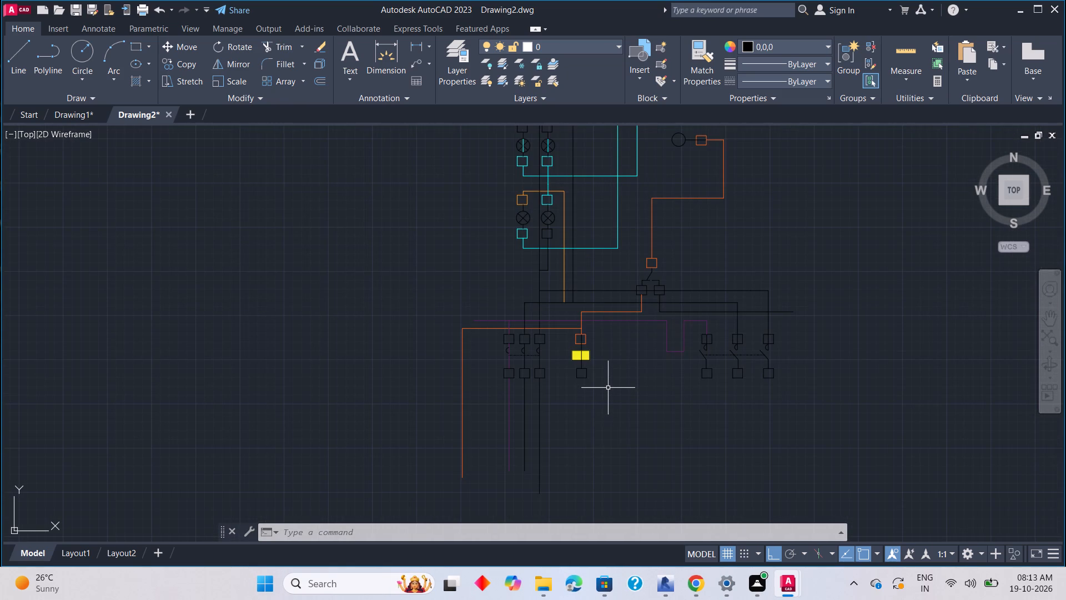
{"action": "type", "text": "tr"}
{"action": "key", "text": "space"}
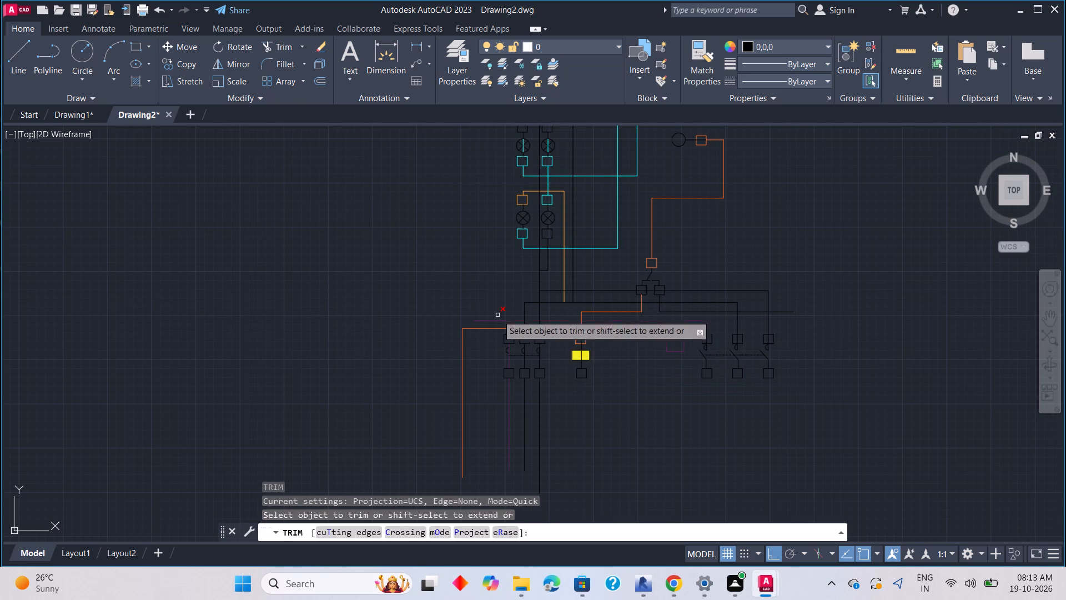
{"action": "scroll", "coordinate": [494, 332], "scroll_direction": "up", "scroll_amount": 2}
{"action": "left_click", "coordinate": [501, 302]}
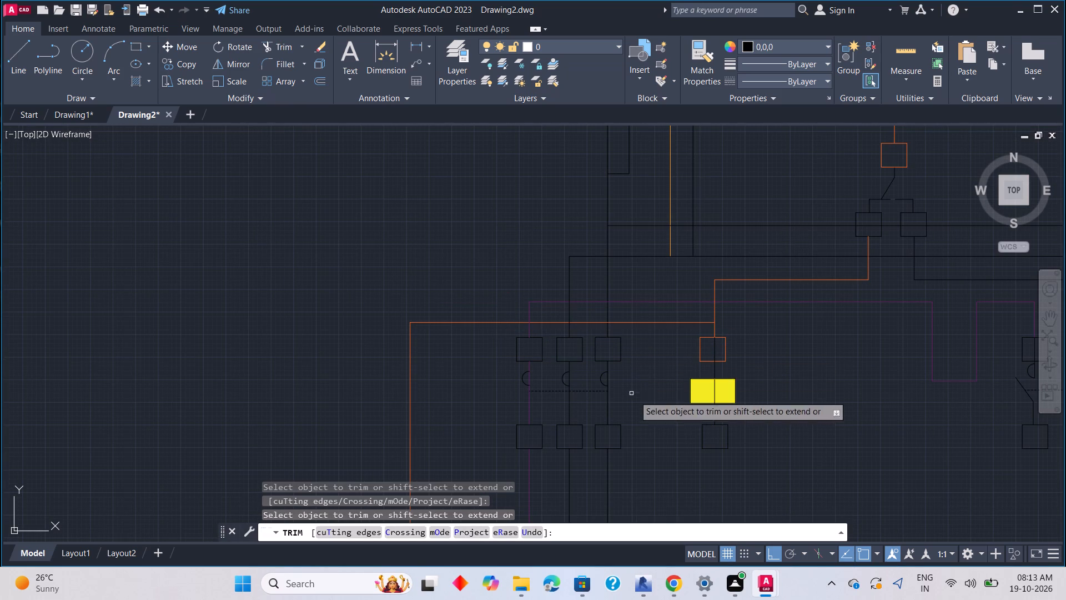
{"action": "key", "text": "Escape"}
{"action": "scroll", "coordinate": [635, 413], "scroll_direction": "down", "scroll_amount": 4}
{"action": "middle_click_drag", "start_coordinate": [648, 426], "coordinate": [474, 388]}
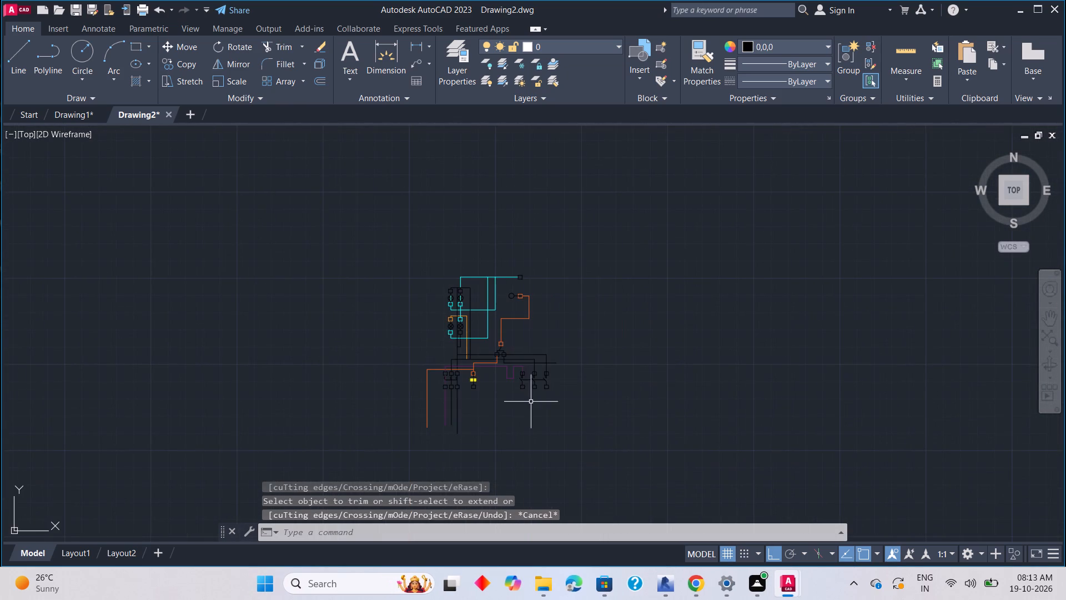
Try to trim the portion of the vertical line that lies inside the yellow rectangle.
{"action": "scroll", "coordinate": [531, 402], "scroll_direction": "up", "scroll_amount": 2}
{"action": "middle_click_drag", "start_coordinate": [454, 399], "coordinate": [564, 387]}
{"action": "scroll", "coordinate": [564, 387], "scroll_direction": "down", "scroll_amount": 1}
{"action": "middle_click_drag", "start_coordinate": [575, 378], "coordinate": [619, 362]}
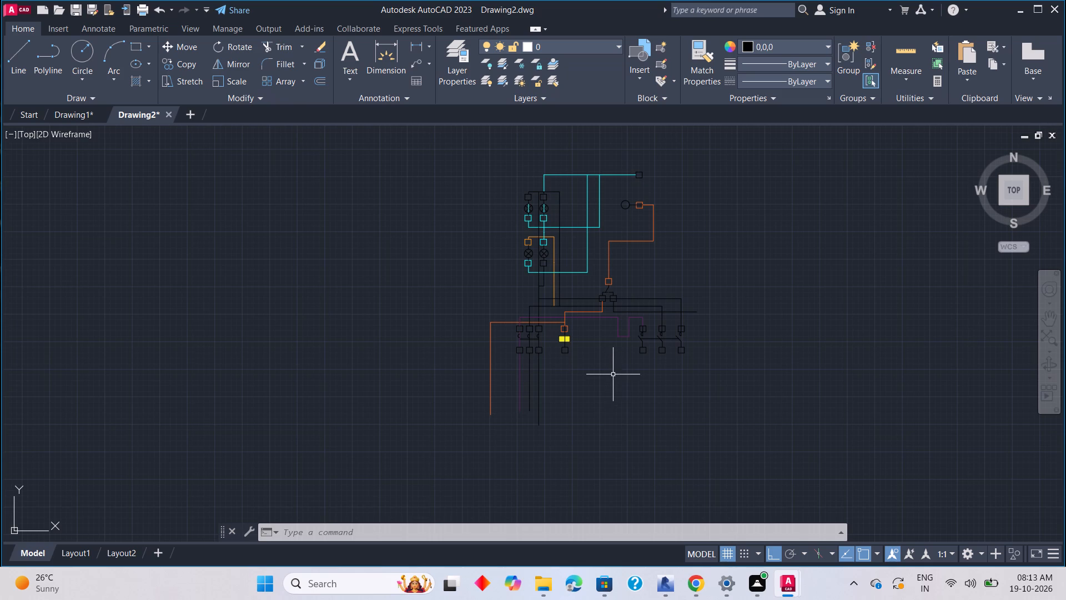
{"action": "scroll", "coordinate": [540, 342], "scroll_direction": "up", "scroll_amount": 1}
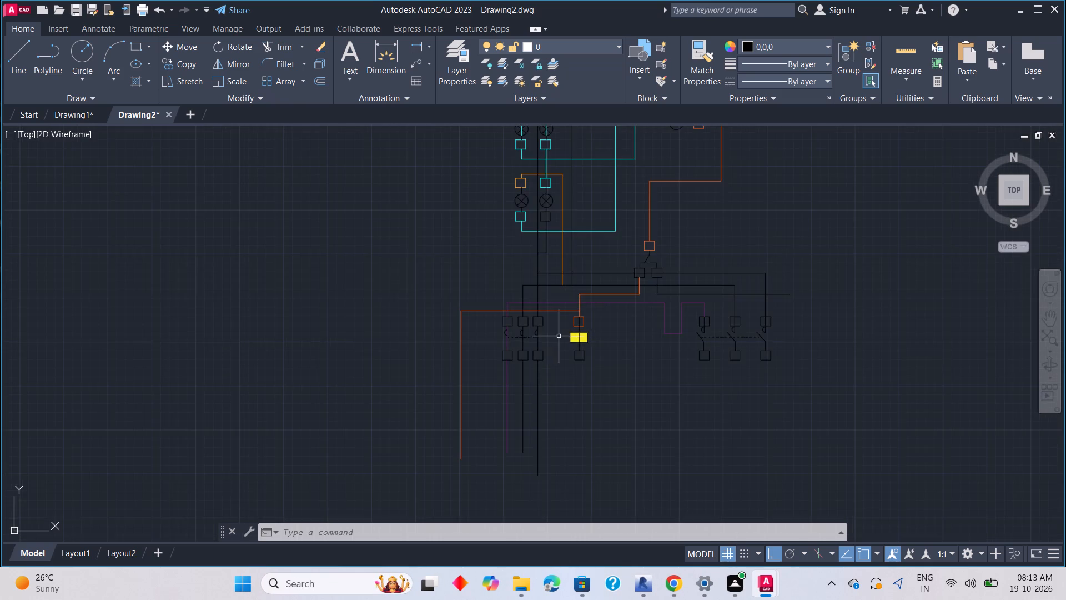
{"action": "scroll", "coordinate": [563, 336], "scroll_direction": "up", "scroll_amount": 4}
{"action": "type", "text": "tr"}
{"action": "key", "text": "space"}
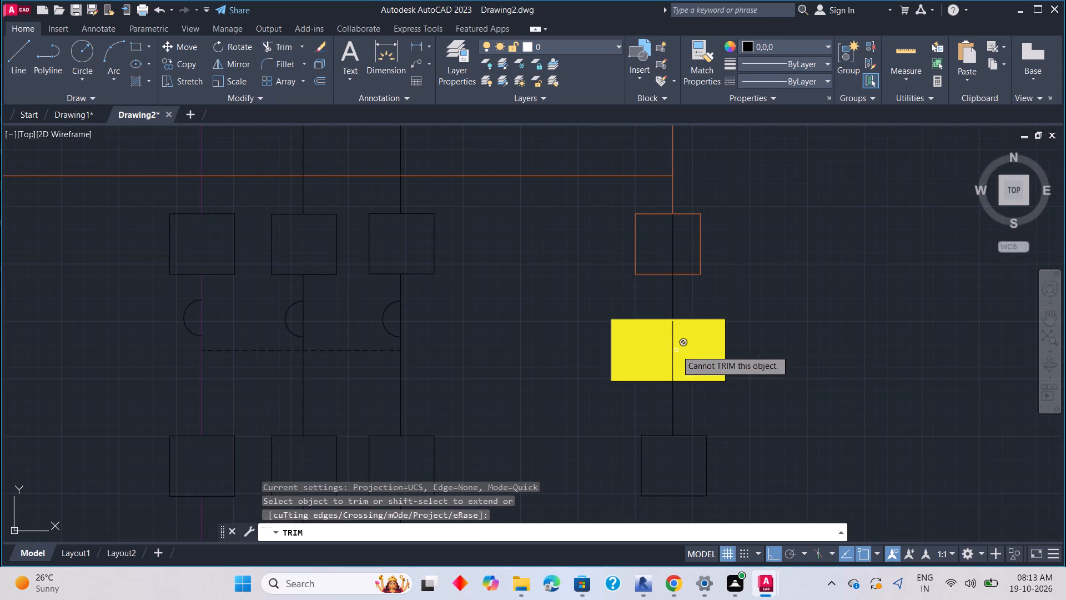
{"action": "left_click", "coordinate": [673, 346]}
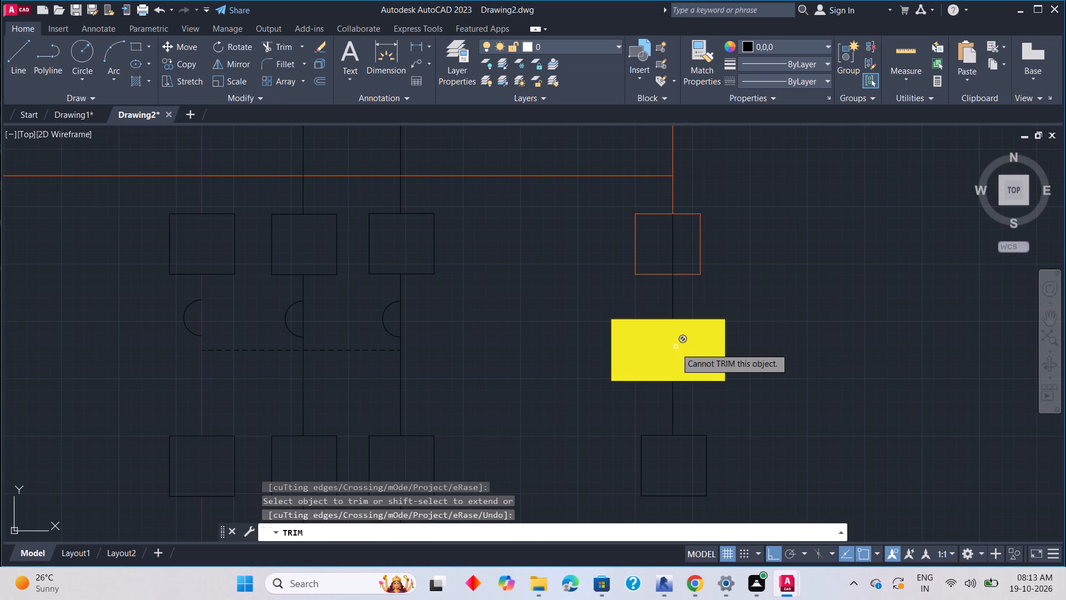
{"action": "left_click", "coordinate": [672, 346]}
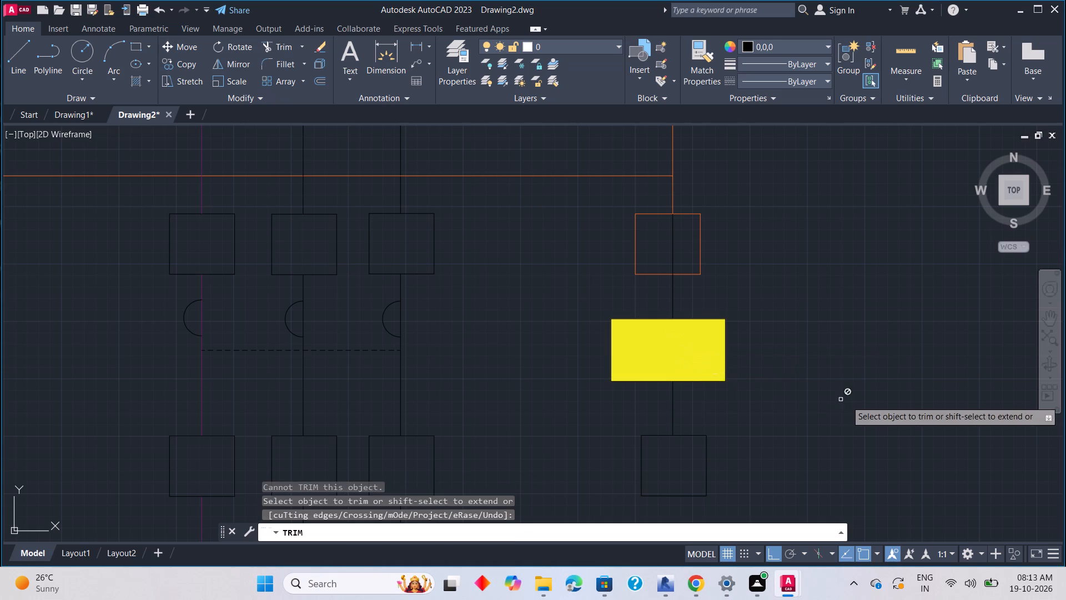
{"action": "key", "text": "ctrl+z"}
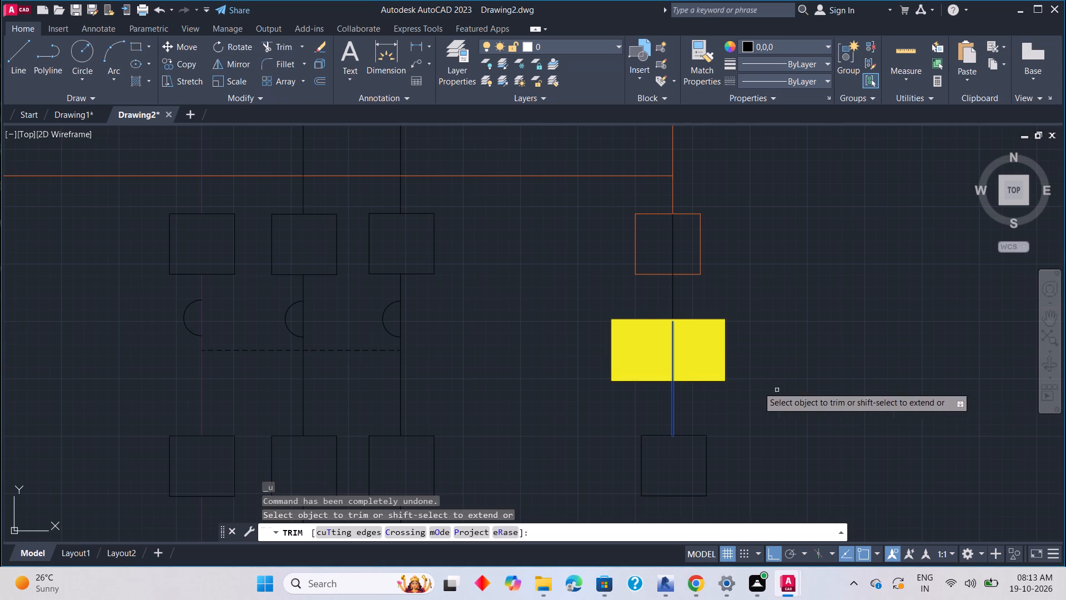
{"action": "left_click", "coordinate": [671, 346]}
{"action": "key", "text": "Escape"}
Examine the red circle at the middle of the yellow rectangle's top edge and check the surrounding diagram.
{"action": "scroll", "coordinate": [750, 412], "scroll_direction": "down", "scroll_amount": 2}
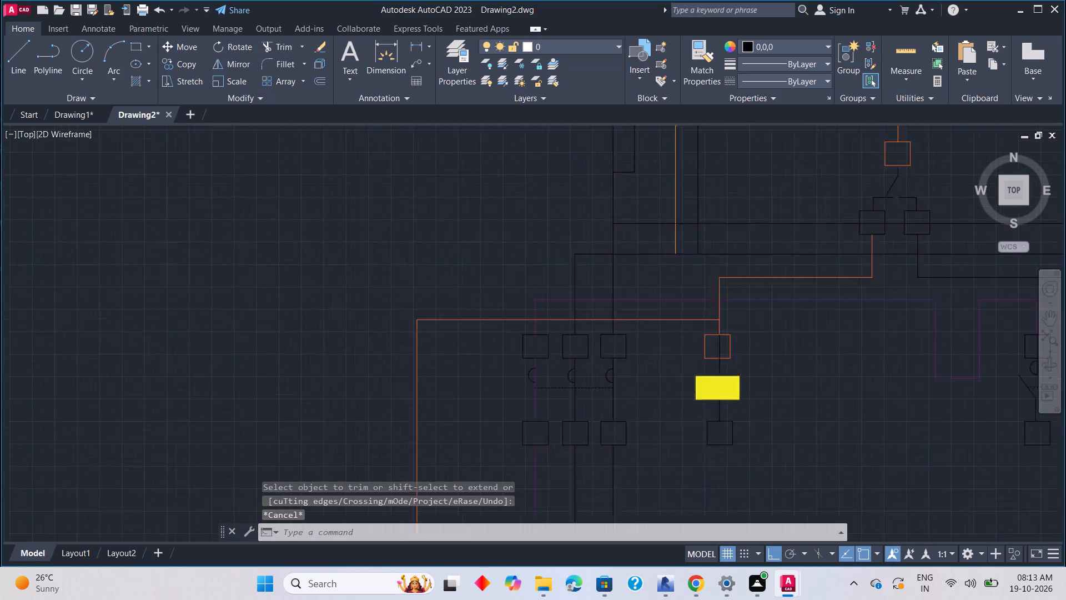
{"action": "scroll", "coordinate": [750, 412], "scroll_direction": "down", "scroll_amount": 2}
{"action": "middle_click_drag", "start_coordinate": [781, 429], "coordinate": [773, 412]}
{"action": "scroll", "coordinate": [710, 373], "scroll_direction": "up", "scroll_amount": 3}
{"action": "scroll", "coordinate": [817, 406], "scroll_direction": "up", "scroll_amount": 2}
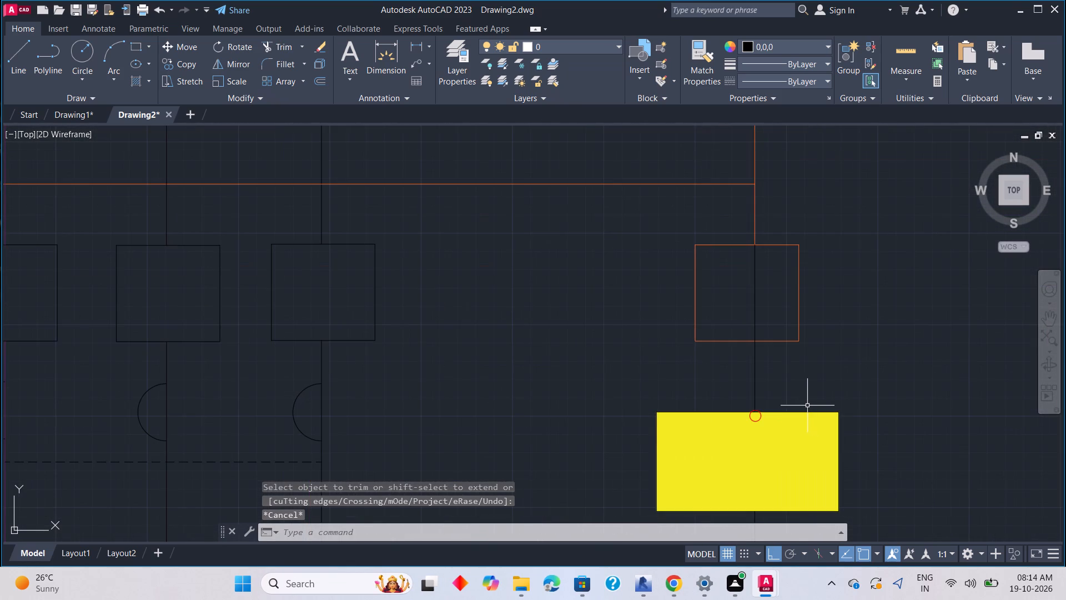
{"action": "scroll", "coordinate": [760, 412], "scroll_direction": "up", "scroll_amount": 6}
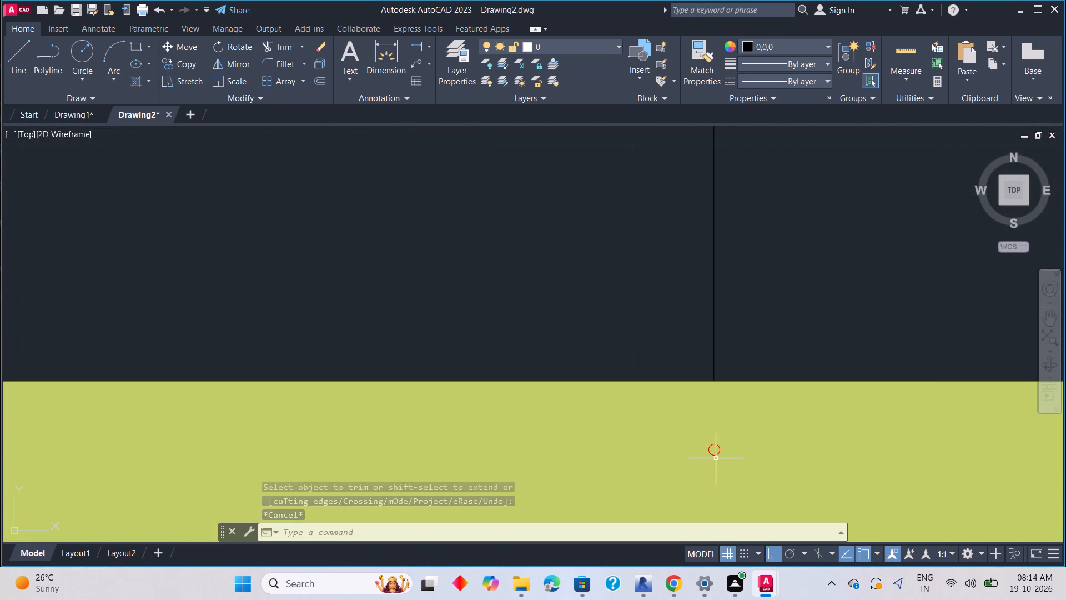
{"action": "left_click", "coordinate": [721, 449]}
{"action": "left_click", "coordinate": [718, 451]}
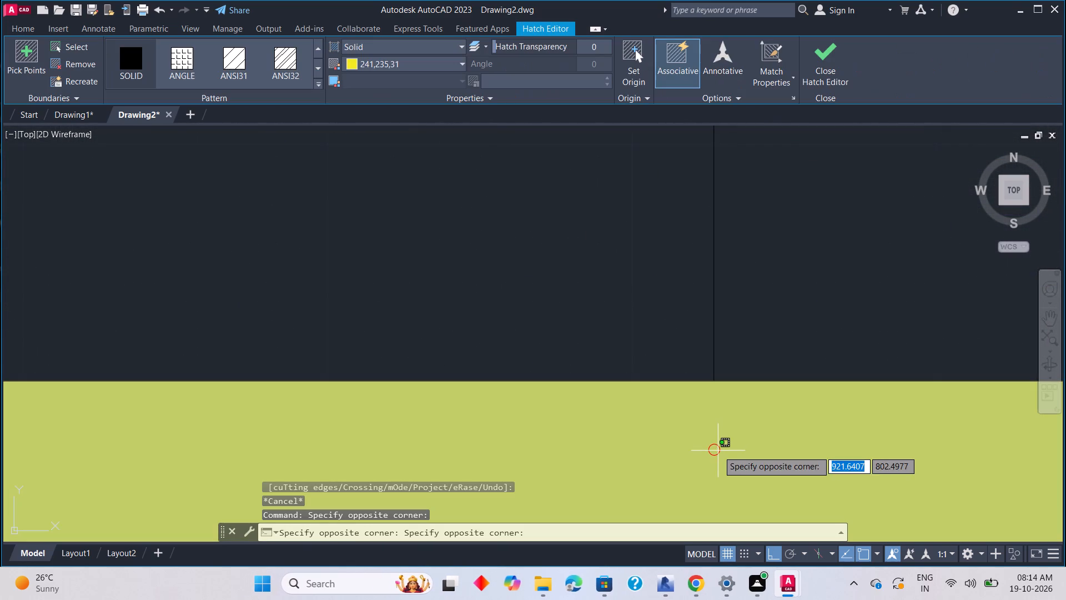
{"action": "key", "text": "Escape"}
{"action": "key", "text": "Escape"}
{"action": "scroll", "coordinate": [735, 463], "scroll_direction": "down", "scroll_amount": 4}
{"action": "key", "text": "Escape"}
{"action": "key", "text": "Escape"}
{"action": "scroll", "coordinate": [735, 461], "scroll_direction": "down", "scroll_amount": 2}
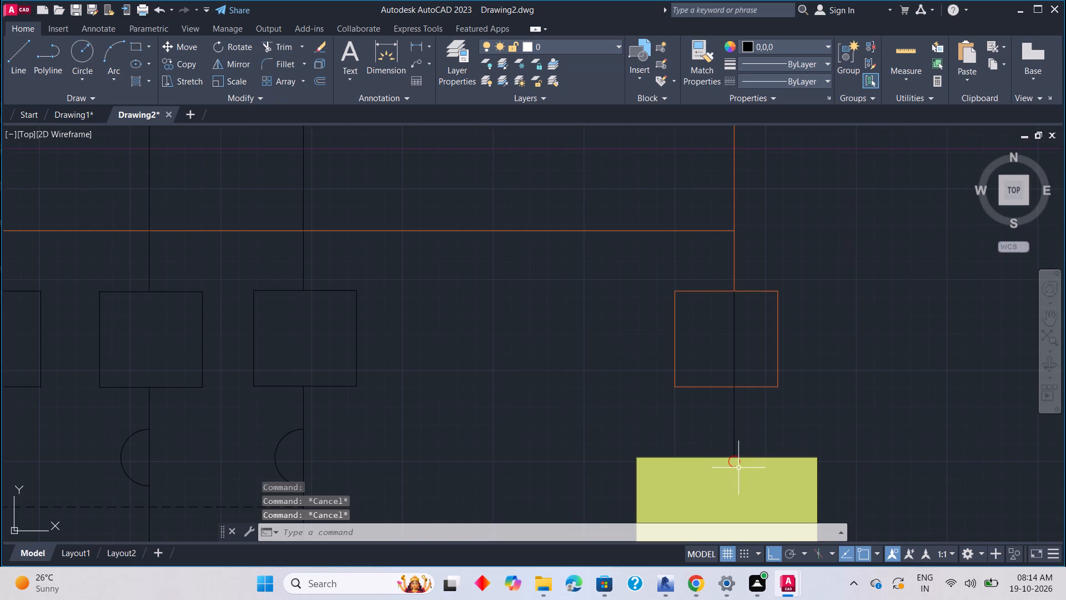
{"action": "scroll", "coordinate": [742, 468], "scroll_direction": "down", "scroll_amount": 1}
{"action": "middle_click_drag", "start_coordinate": [743, 466], "coordinate": [685, 317]}
{"action": "scroll", "coordinate": [767, 392], "scroll_direction": "down", "scroll_amount": 3}
{"action": "middle_click_drag", "start_coordinate": [827, 413], "coordinate": [697, 407]}
{"action": "scroll", "coordinate": [725, 407], "scroll_direction": "down", "scroll_amount": 3}
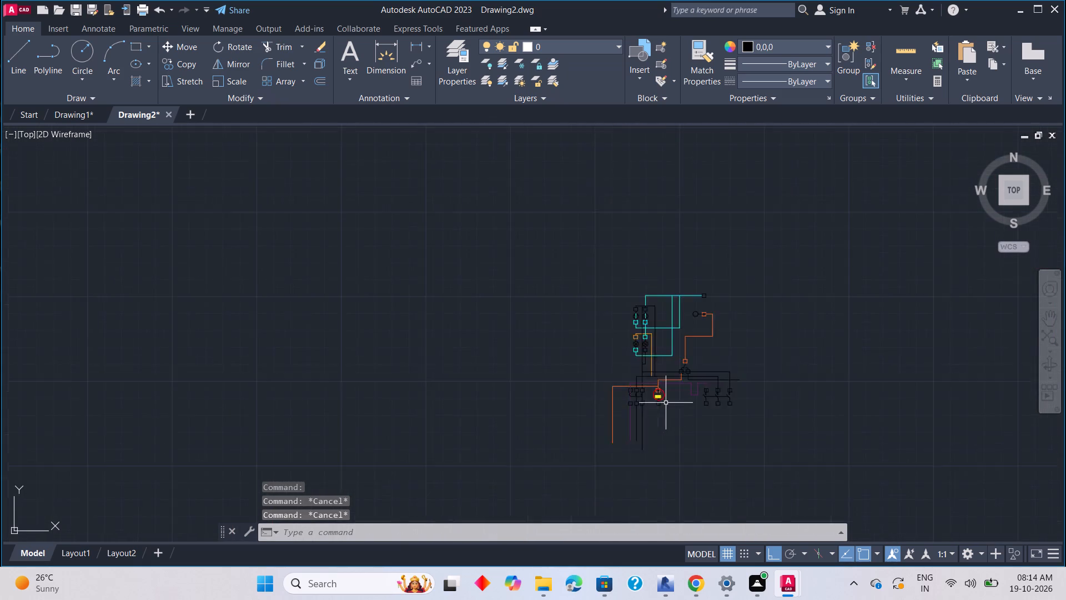
{"action": "scroll", "coordinate": [666, 403], "scroll_direction": "down", "scroll_amount": 15}
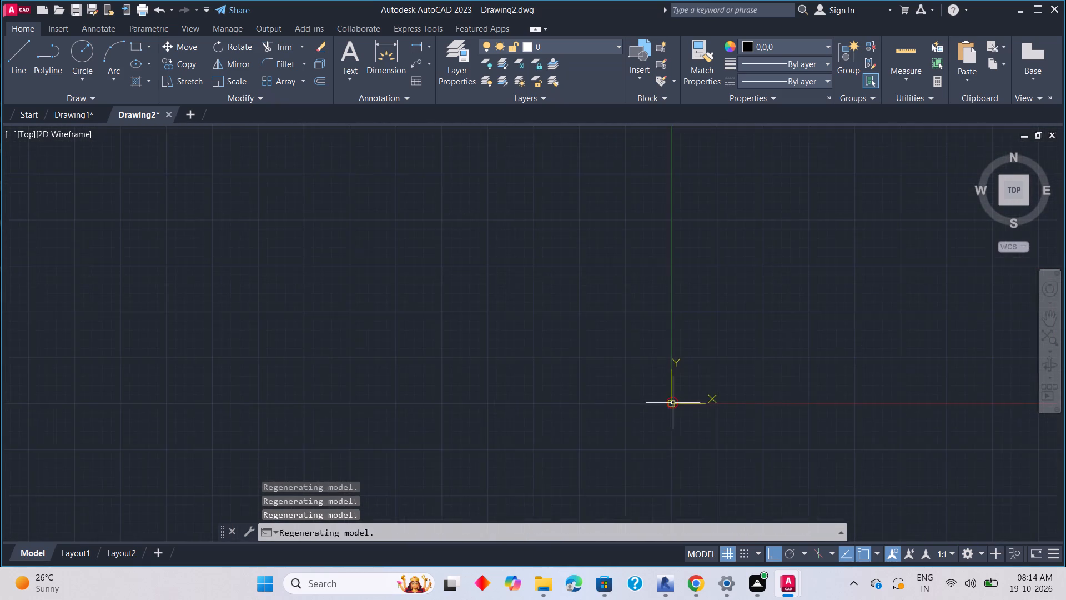
{"action": "scroll", "coordinate": [673, 403], "scroll_direction": "down", "scroll_amount": 7}
{"action": "scroll", "coordinate": [671, 408], "scroll_direction": "up", "scroll_amount": 8}
{"action": "middle_click_drag", "start_coordinate": [691, 392], "coordinate": [544, 499]}
{"action": "scroll", "coordinate": [623, 423], "scroll_direction": "up", "scroll_amount": 4}
{"action": "scroll", "coordinate": [524, 437], "scroll_direction": "up", "scroll_amount": 2}
{"action": "middle_click_drag", "start_coordinate": [445, 437], "coordinate": [578, 395]}
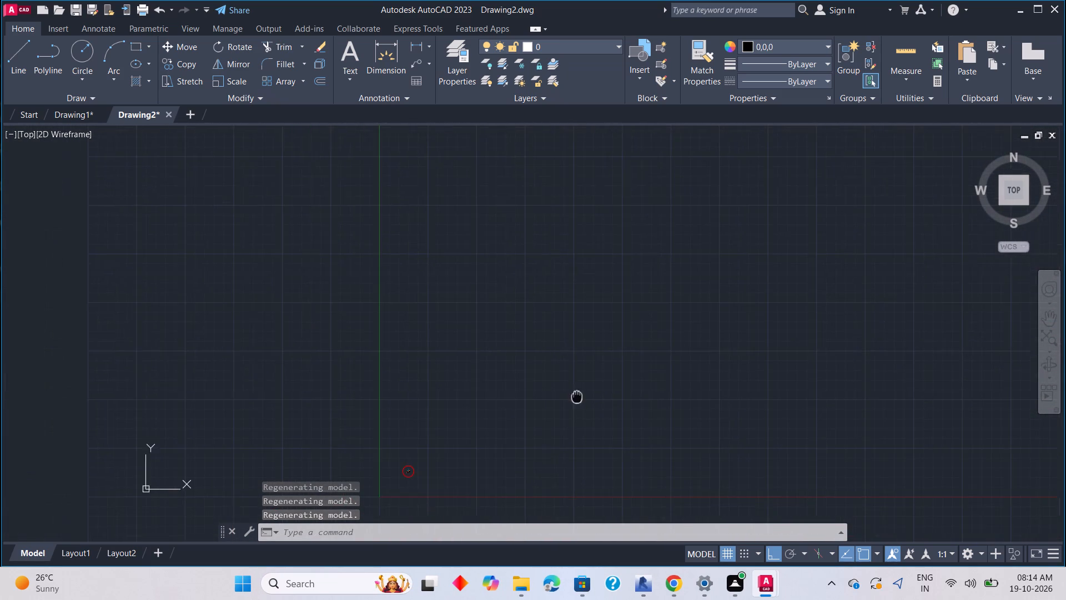
{"action": "middle_click_drag", "start_coordinate": [578, 395], "coordinate": [580, 394]}
{"action": "key", "text": "ctrl+z"}
{"action": "scroll", "coordinate": [581, 394], "scroll_direction": "down", "scroll_amount": 4}
{"action": "scroll", "coordinate": [603, 403], "scroll_direction": "up", "scroll_amount": 2}
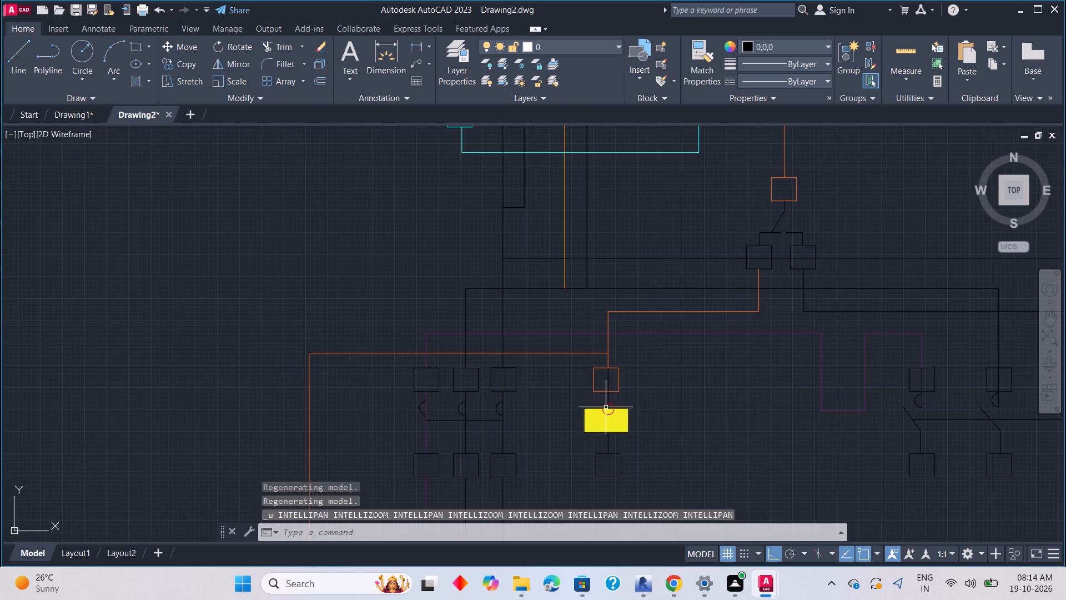
{"action": "scroll", "coordinate": [618, 407], "scroll_direction": "up", "scroll_amount": 4}
{"action": "scroll", "coordinate": [597, 415], "scroll_direction": "down", "scroll_amount": 2}
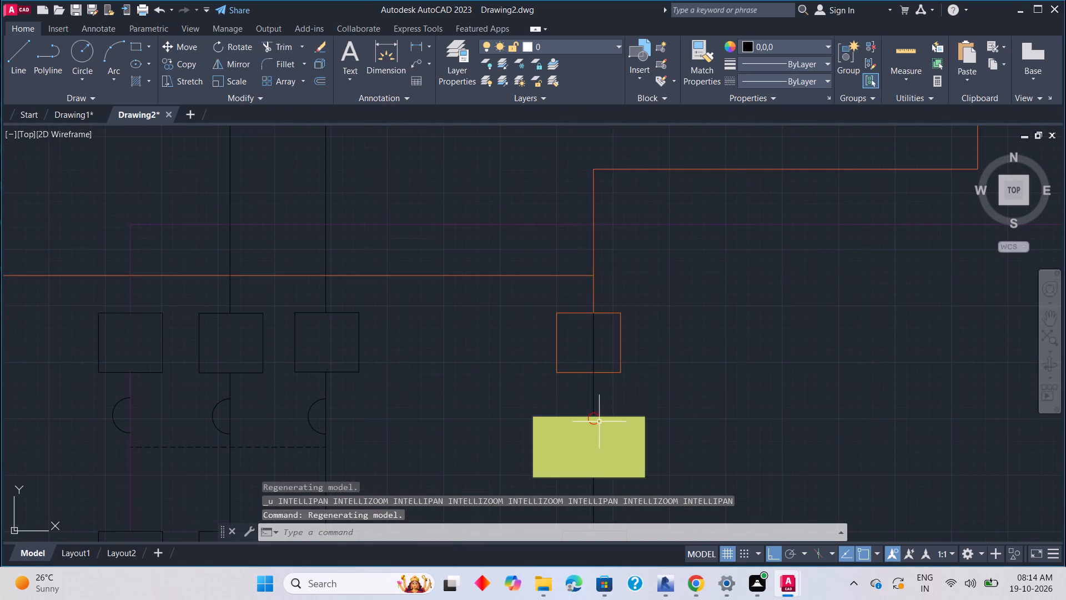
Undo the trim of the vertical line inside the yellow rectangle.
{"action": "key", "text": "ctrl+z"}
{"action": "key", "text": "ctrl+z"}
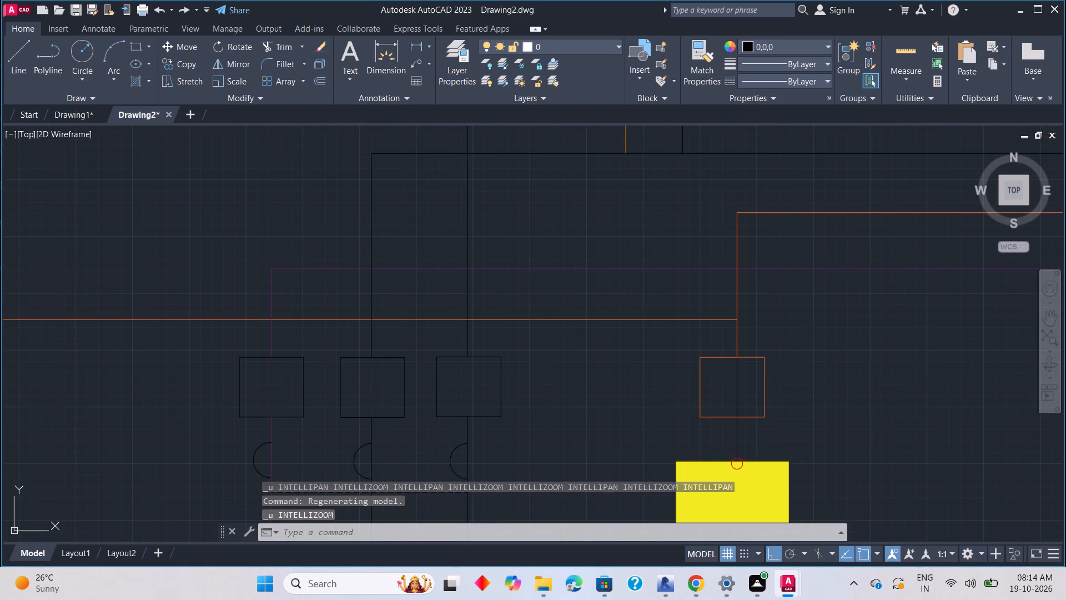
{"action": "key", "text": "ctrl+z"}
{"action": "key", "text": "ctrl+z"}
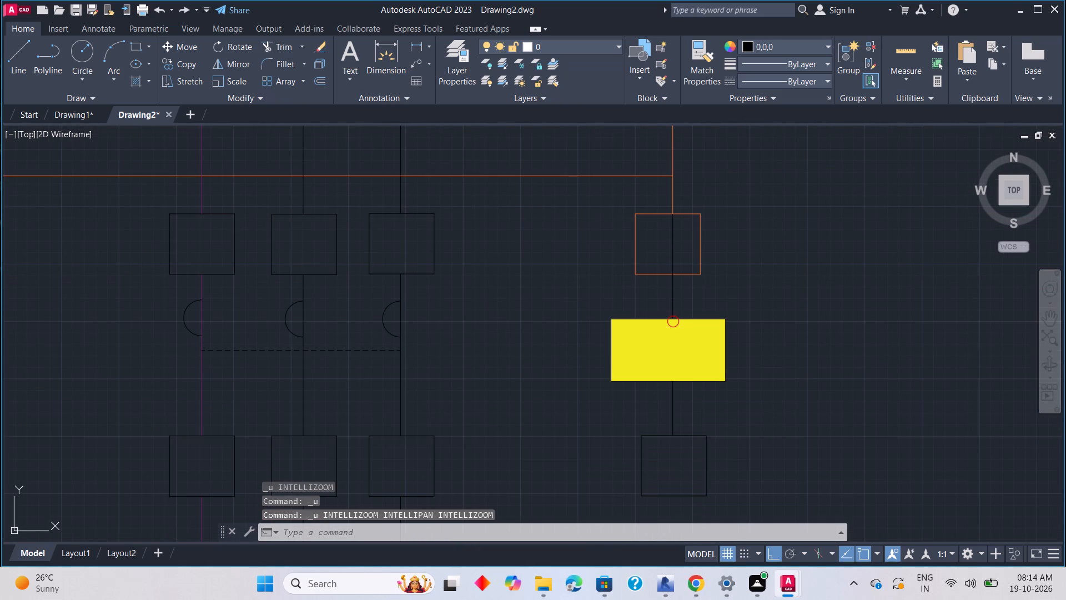
Trim away the portion of the vertical line that lies inside the yellow rectangle.
{"action": "key", "text": "t"}
{"action": "type", "text": "r"}
{"action": "key", "text": "space"}
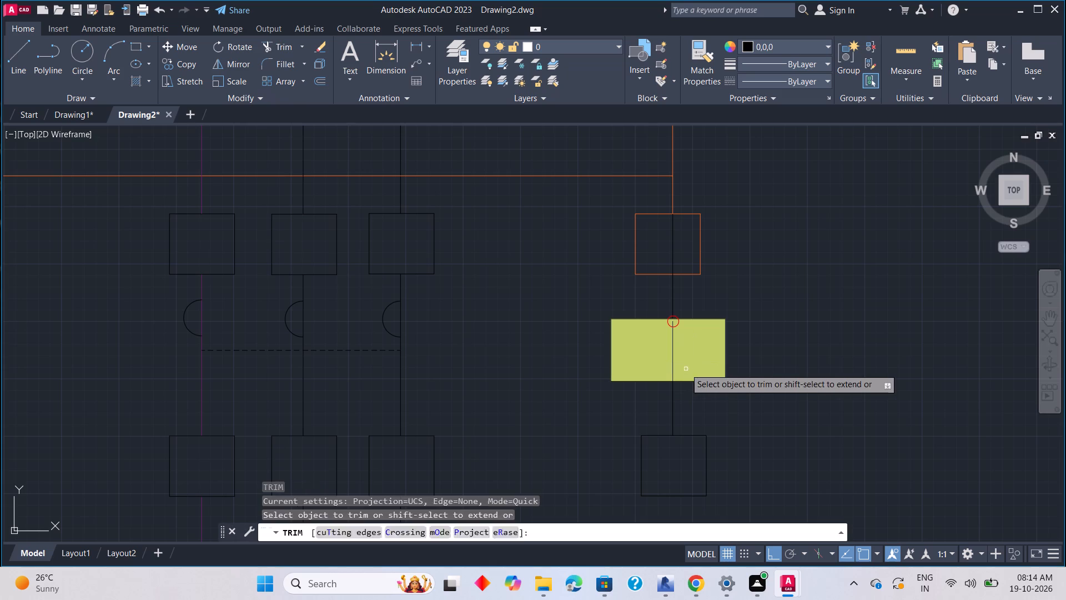
{"action": "left_click", "coordinate": [674, 357]}
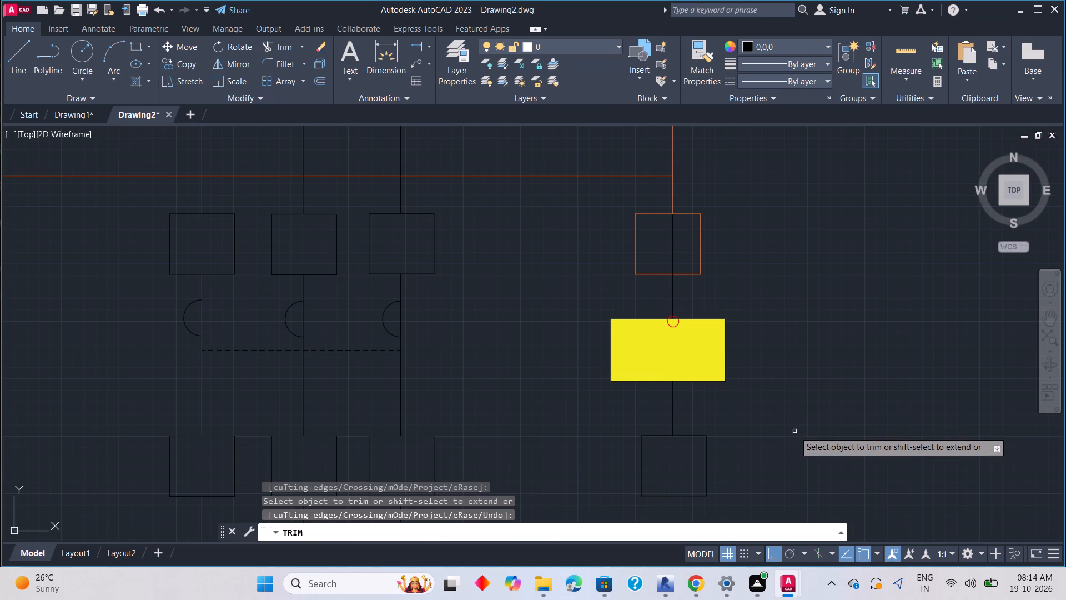
{"action": "key", "text": "Escape"}
Draw a cyan stepped line from the top midpoint of the box below the yellow rectangle: down, about 5.5 units right, and about 6 units down.
{"action": "middle_click_drag", "start_coordinate": [792, 430], "coordinate": [621, 424]}
{"action": "scroll", "coordinate": [615, 413], "scroll_direction": "down", "scroll_amount": 4}
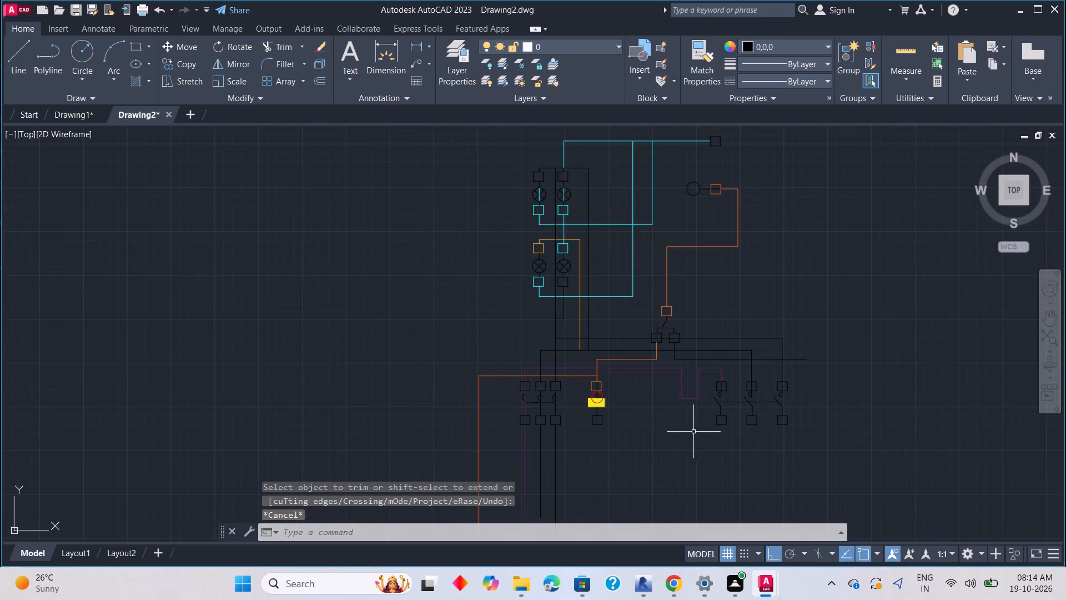
{"action": "middle_click_drag", "start_coordinate": [704, 434], "coordinate": [498, 388]}
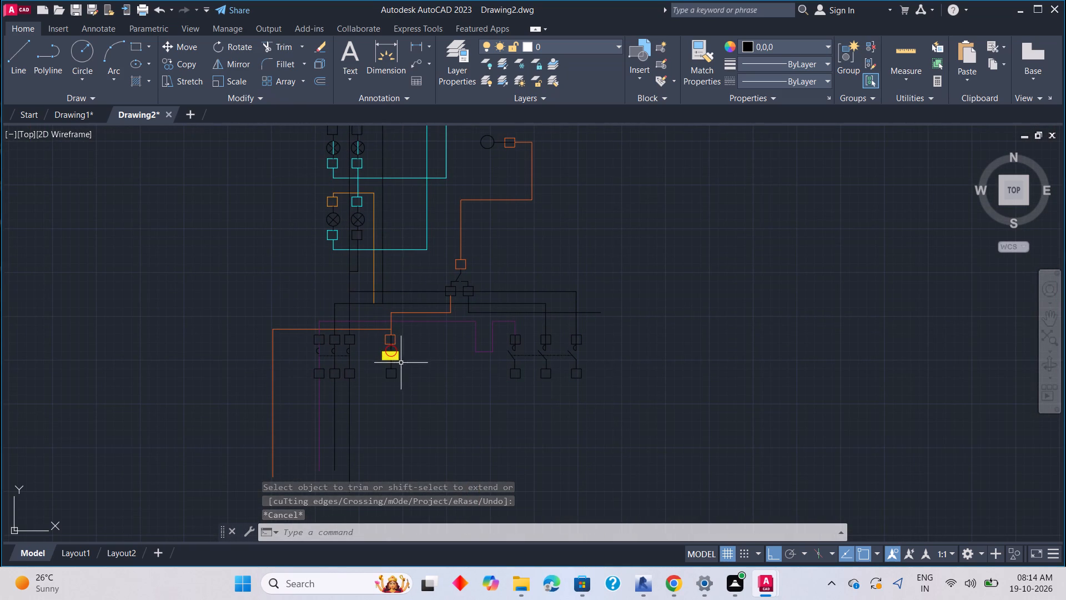
{"action": "middle_click_drag", "start_coordinate": [408, 361], "coordinate": [508, 383]}
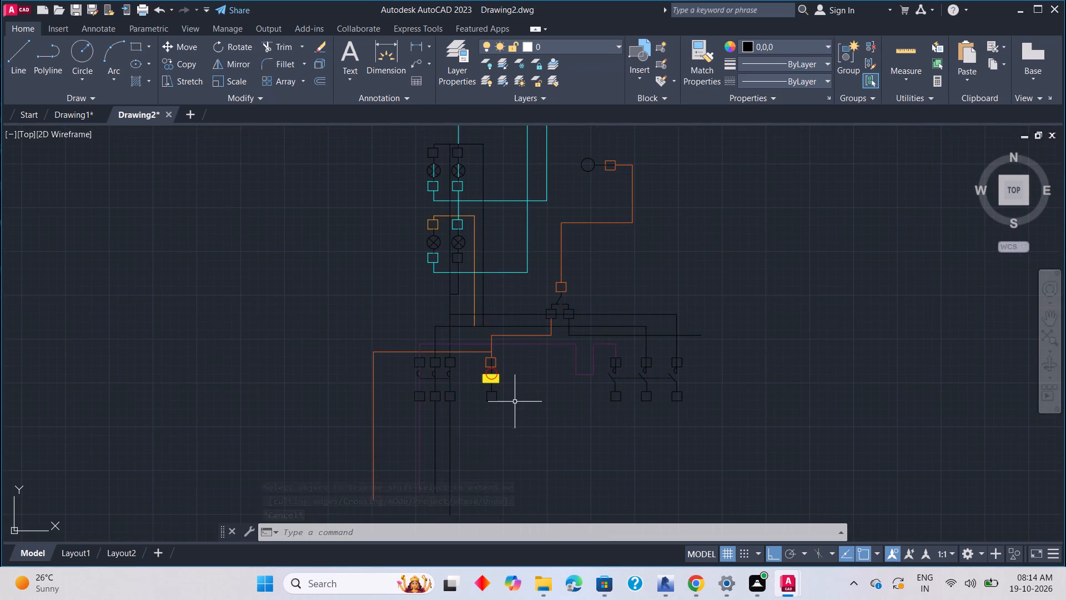
{"action": "scroll", "coordinate": [515, 402], "scroll_direction": "up", "scroll_amount": 2}
{"action": "middle_click_drag", "start_coordinate": [477, 401], "coordinate": [485, 400]}
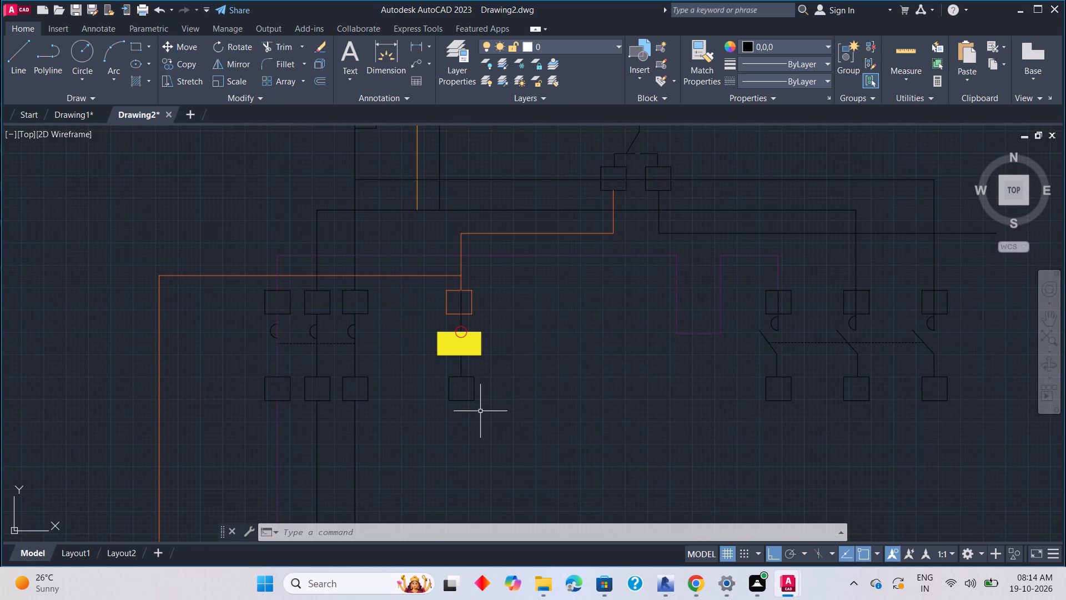
{"action": "middle_click_drag", "start_coordinate": [475, 423], "coordinate": [479, 418]}
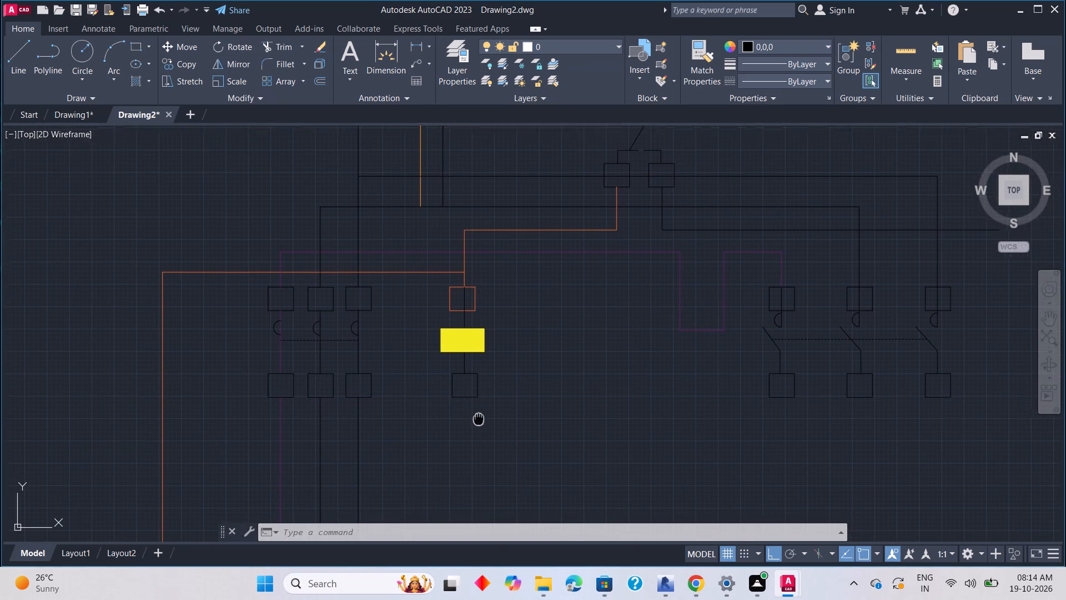
{"action": "middle_click_drag", "start_coordinate": [479, 418], "coordinate": [483, 409]}
{"action": "key", "text": "l"}
{"action": "key", "text": "space"}
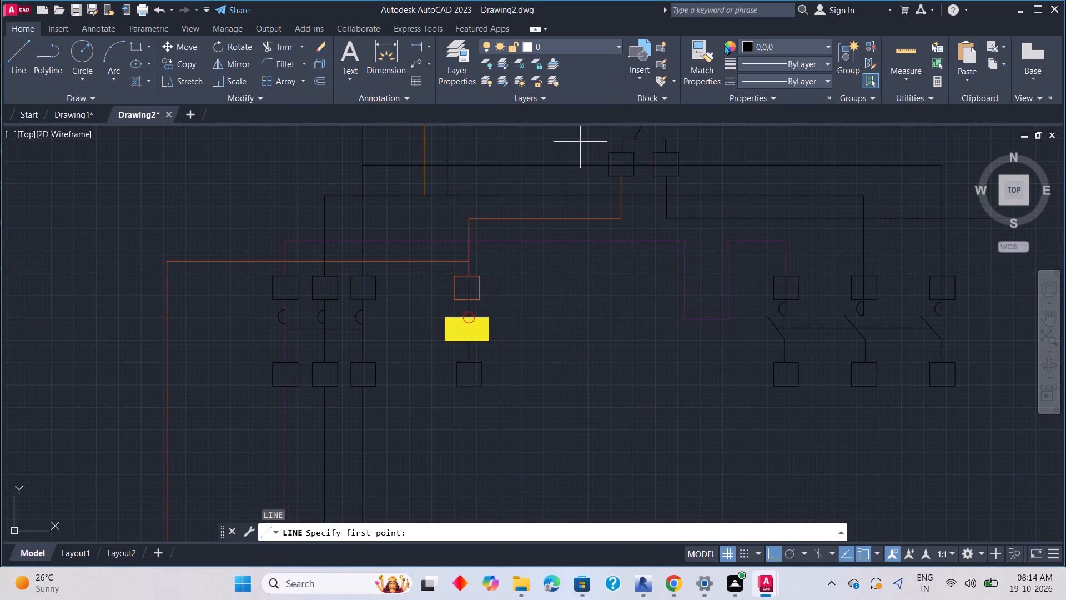
{"action": "left_click", "coordinate": [778, 33]}
{"action": "left_click", "coordinate": [776, 41]}
{"action": "left_click", "coordinate": [785, 174]}
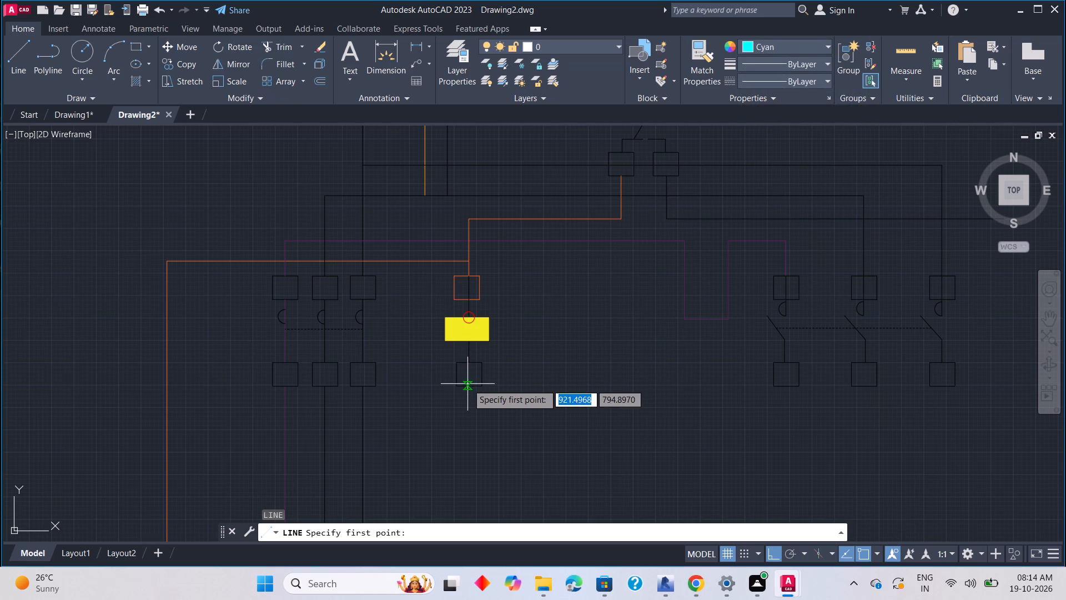
{"action": "left_click", "coordinate": [470, 364]}
{"action": "middle_click_drag", "start_coordinate": [464, 441], "coordinate": [464, 424]}
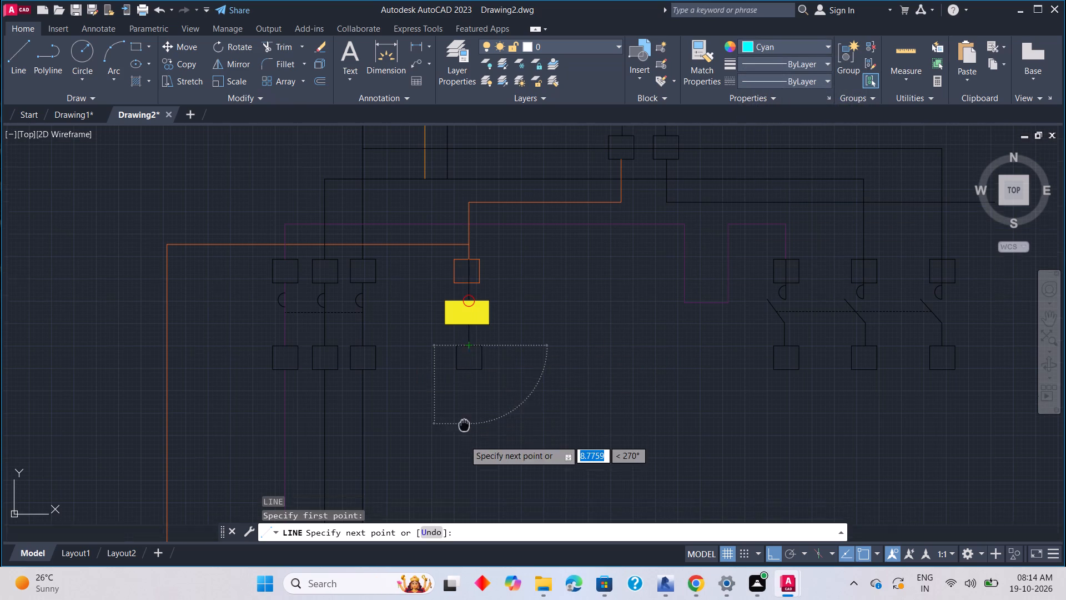
{"action": "middle_click_drag", "start_coordinate": [464, 424], "coordinate": [464, 331]}
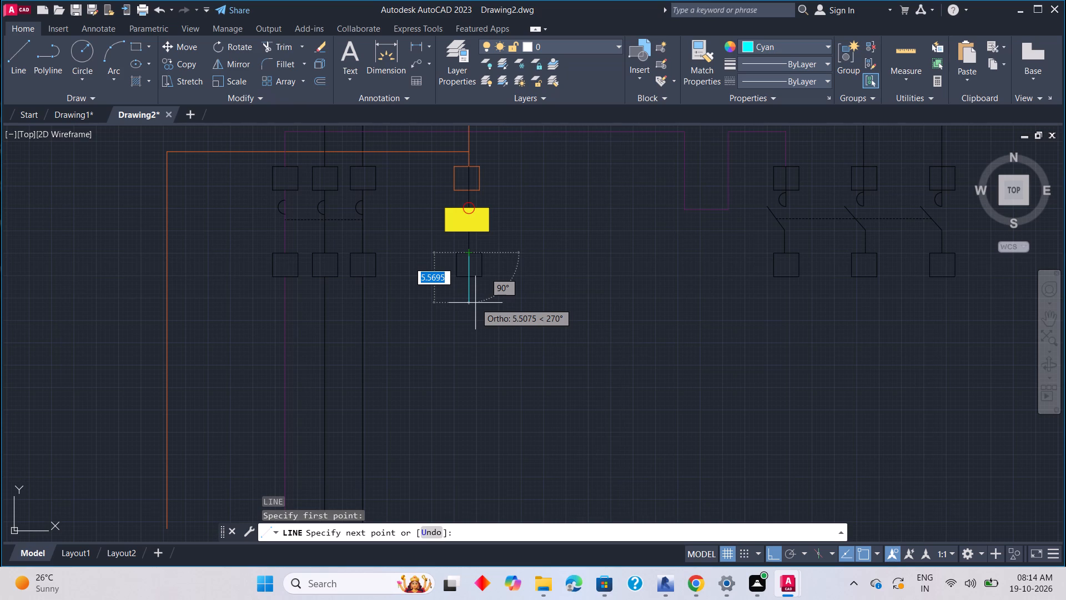
{"action": "left_click", "coordinate": [473, 309]}
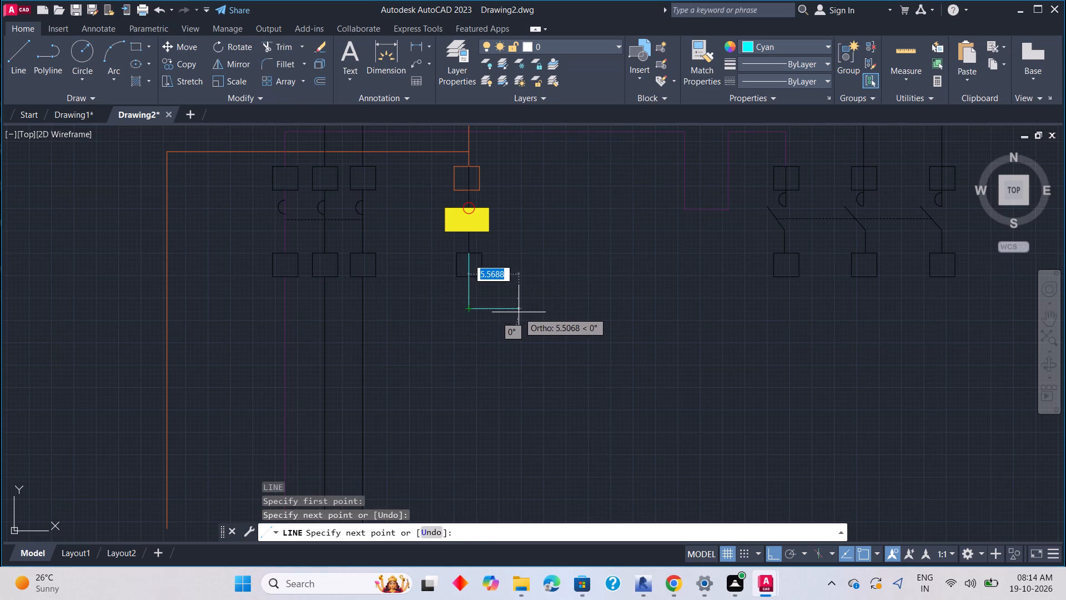
{"action": "left_click", "coordinate": [519, 312]}
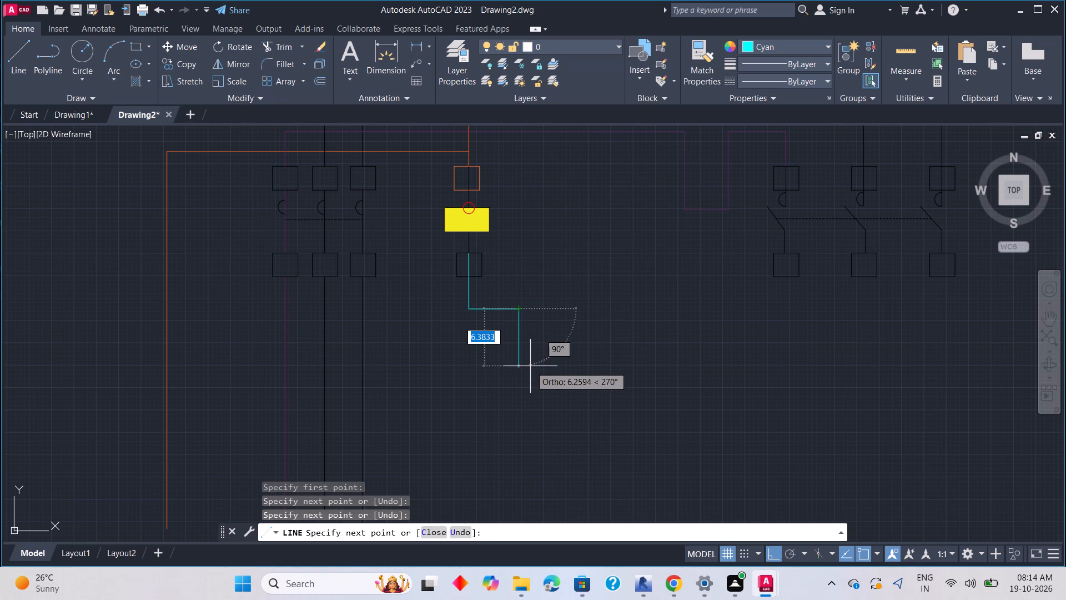
{"action": "left_click", "coordinate": [530, 365]}
{"action": "key", "text": "Escape"}
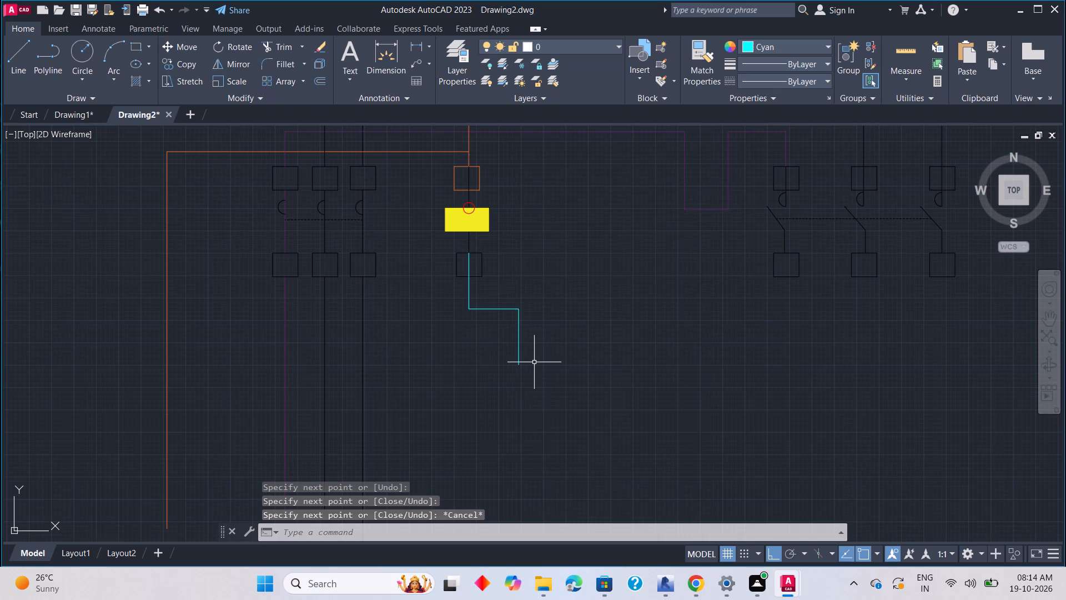
Draw a short horizontal cyan line crossing the lower end of the stepped cyan line, extending to both sides of it.
{"action": "type", "text": "l"}
{"action": "key", "text": "space"}
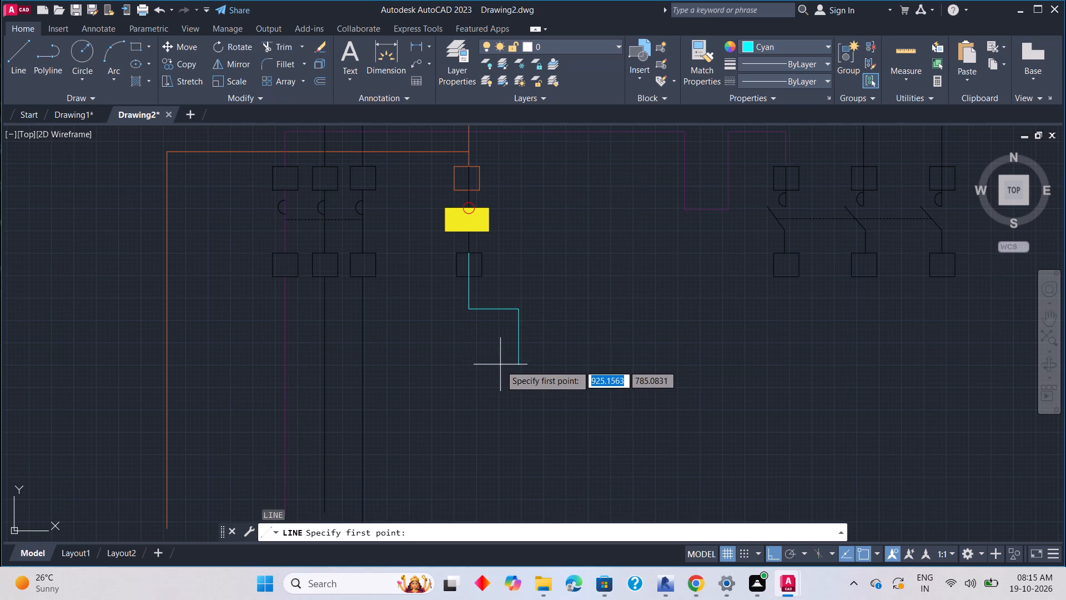
{"action": "left_click", "coordinate": [500, 365]}
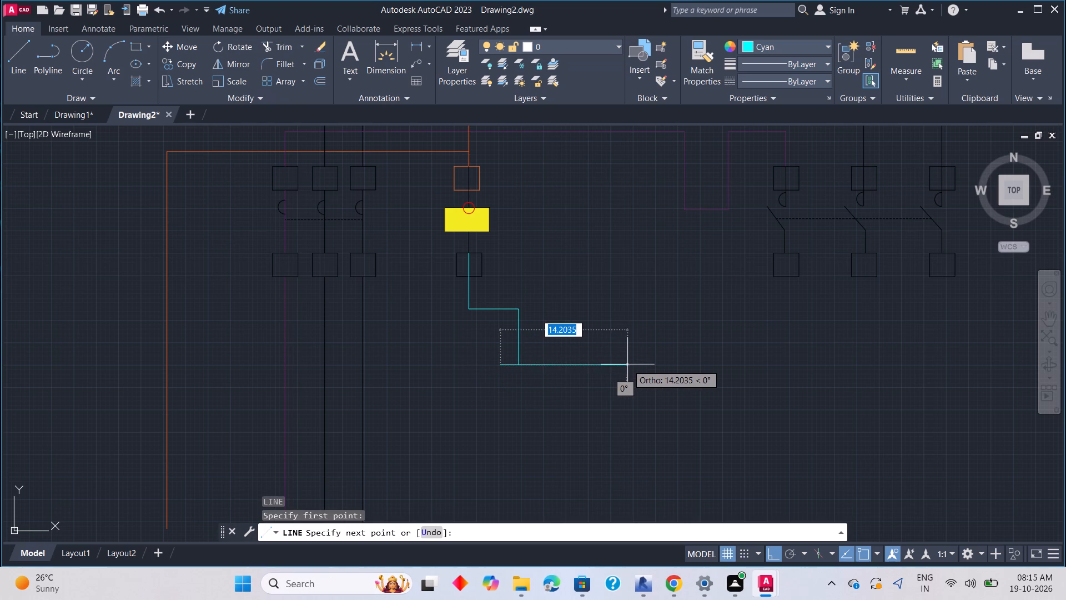
{"action": "left_click", "coordinate": [554, 363]}
{"action": "key", "text": "Escape"}
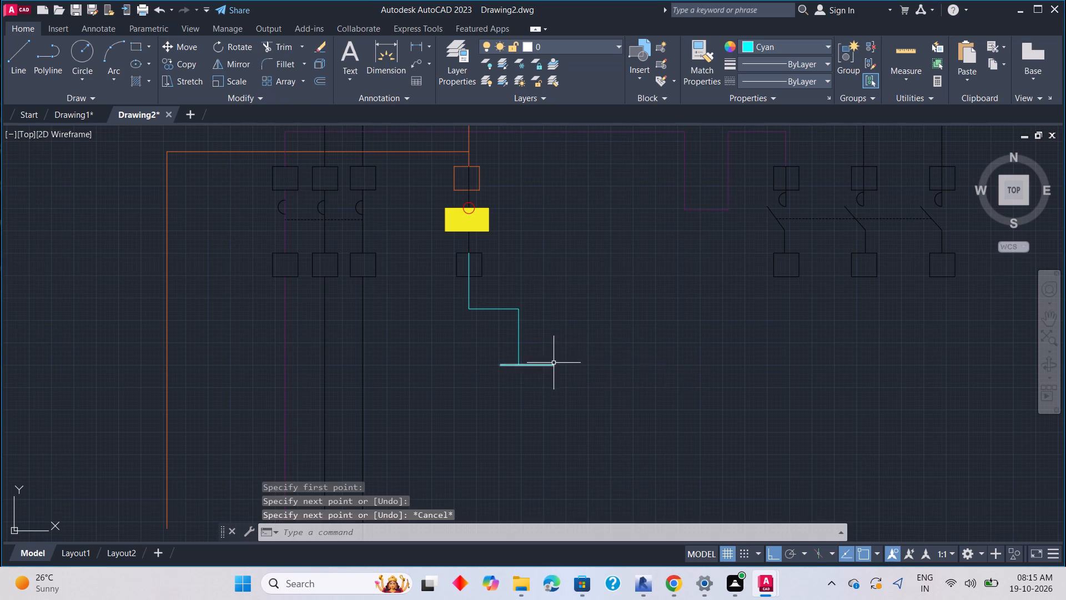
Copy the crossed-circle lamp symbol beside the orange circuit to just left of the short horizontal cyan line below the yellow component.
{"action": "scroll", "coordinate": [473, 378], "scroll_direction": "up", "scroll_amount": 1}
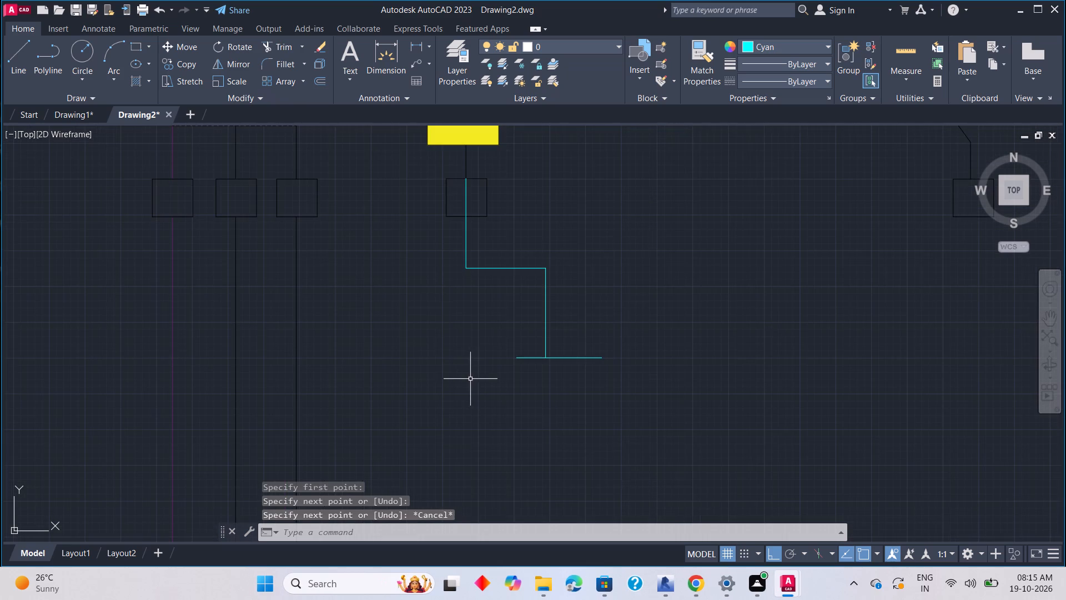
{"action": "middle_click_drag", "start_coordinate": [448, 376], "coordinate": [575, 385]}
{"action": "scroll", "coordinate": [572, 382], "scroll_direction": "down", "scroll_amount": 1}
{"action": "middle_click_drag", "start_coordinate": [525, 367], "coordinate": [527, 371]}
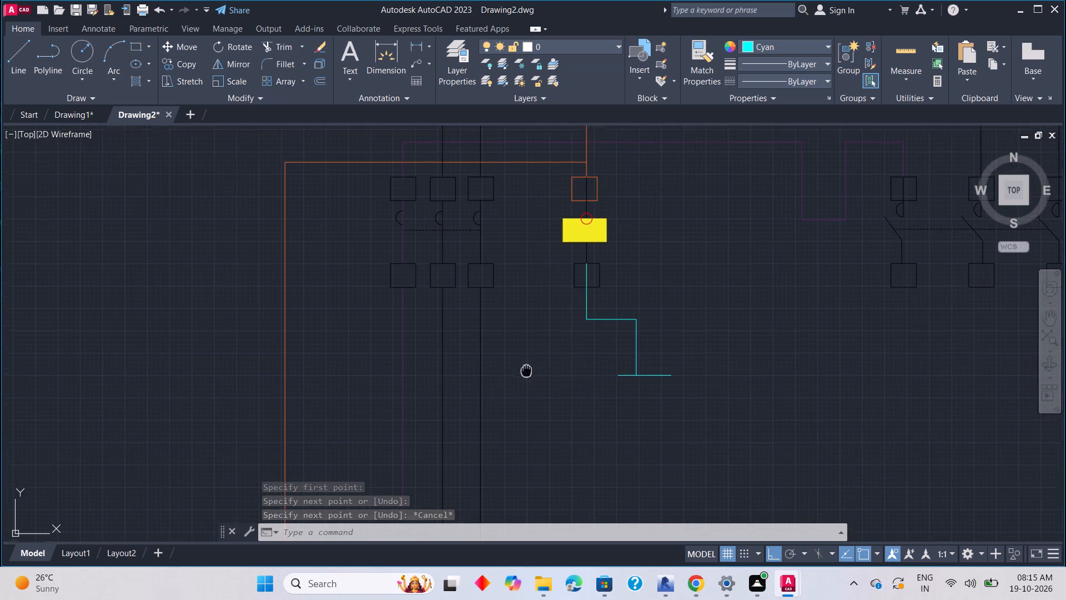
{"action": "middle_click_drag", "start_coordinate": [527, 371], "coordinate": [534, 396]}
{"action": "scroll", "coordinate": [534, 393], "scroll_direction": "down", "scroll_amount": 1}
{"action": "middle_click_drag", "start_coordinate": [520, 294], "coordinate": [511, 444]}
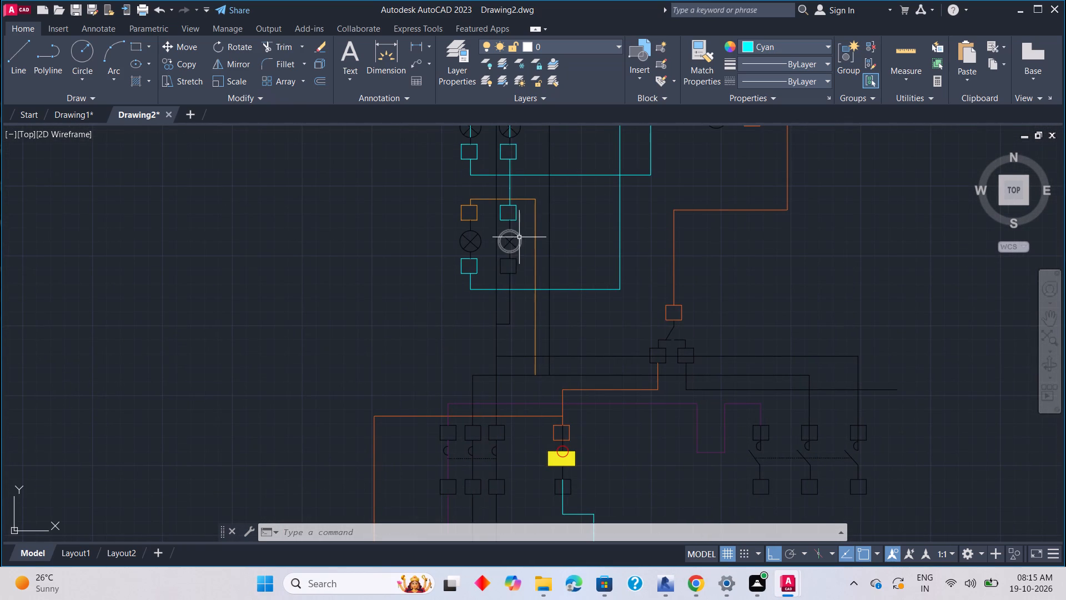
{"action": "scroll", "coordinate": [521, 238], "scroll_direction": "up", "scroll_amount": 2}
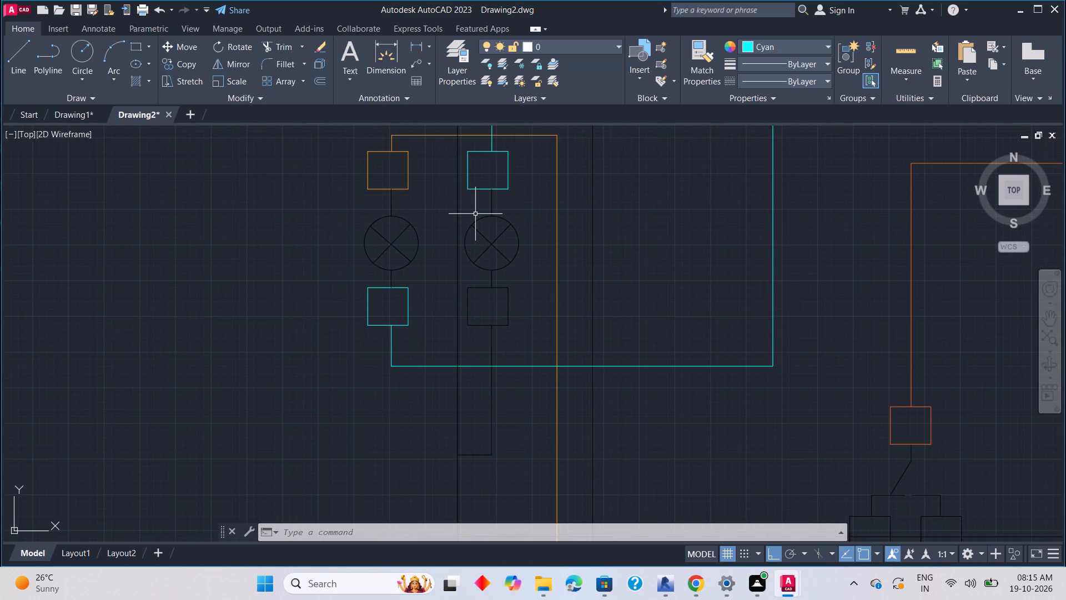
{"action": "scroll", "coordinate": [474, 213], "scroll_direction": "up", "scroll_amount": 1}
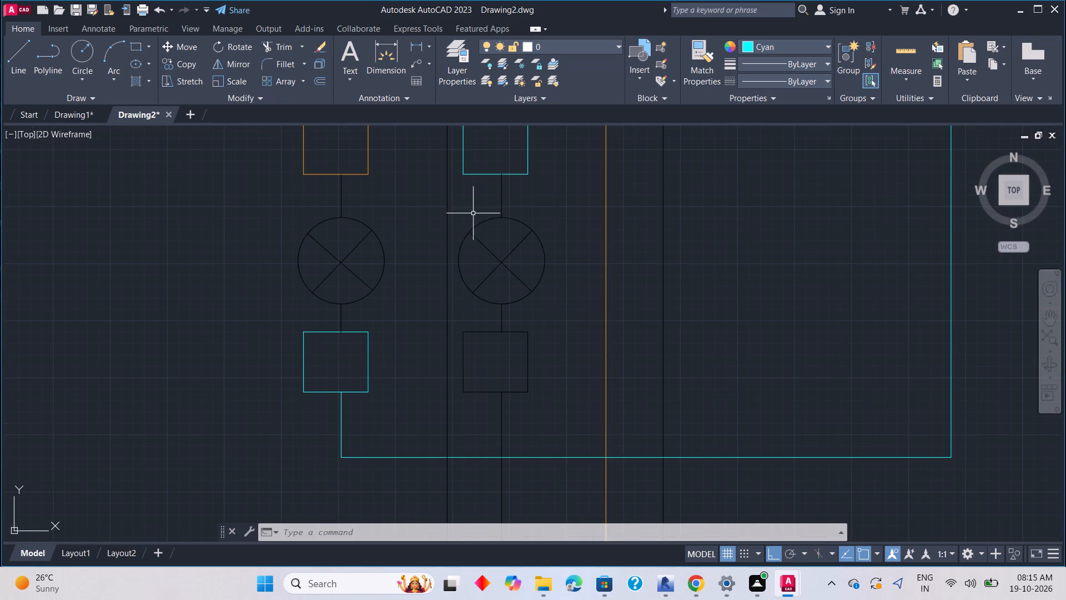
{"action": "left_click", "coordinate": [458, 207]}
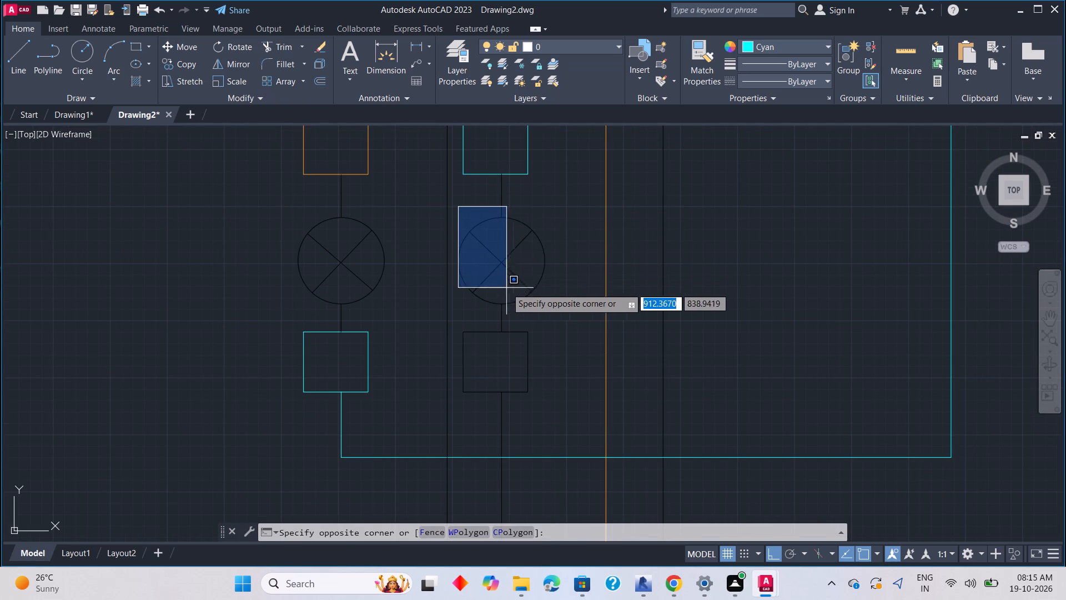
{"action": "left_click", "coordinate": [546, 305]}
{"action": "right_click", "coordinate": [544, 311]}
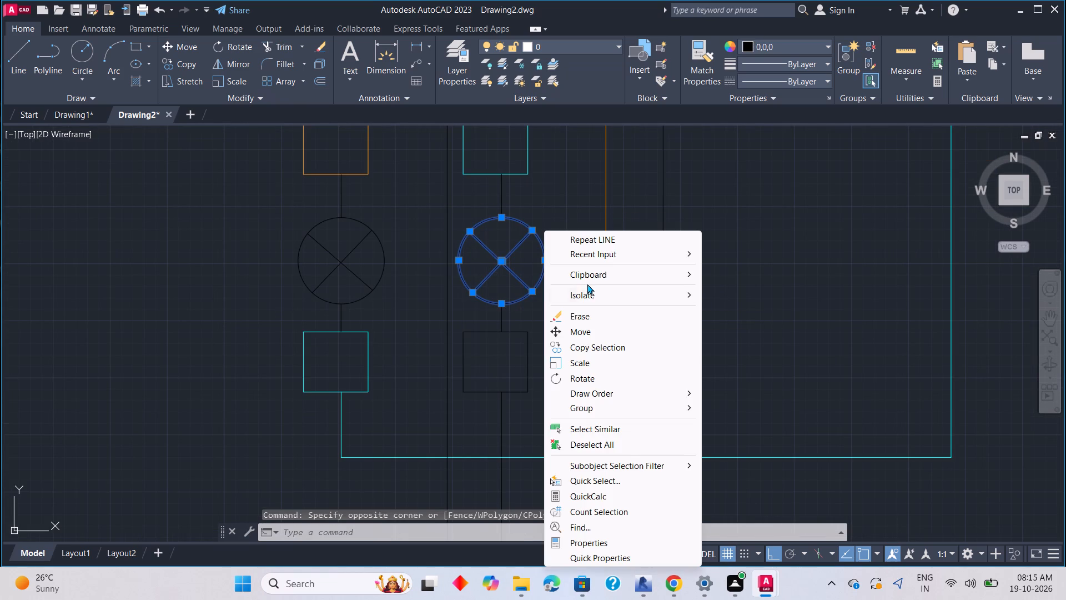
{"action": "left_click", "coordinate": [594, 350]}
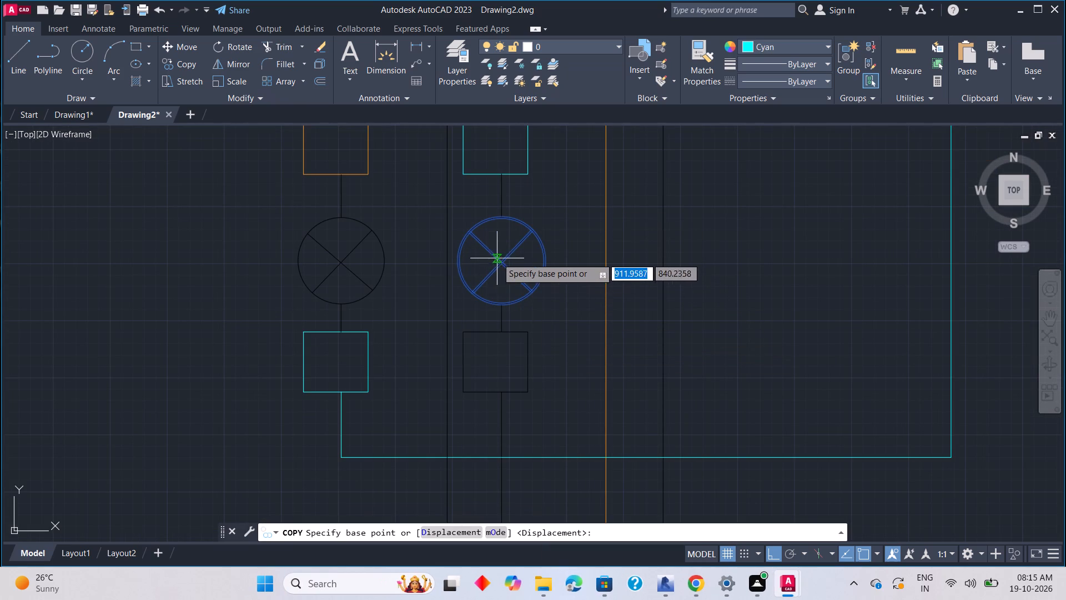
{"action": "left_click", "coordinate": [503, 218]}
{"action": "scroll", "coordinate": [609, 397], "scroll_direction": "down", "scroll_amount": 3}
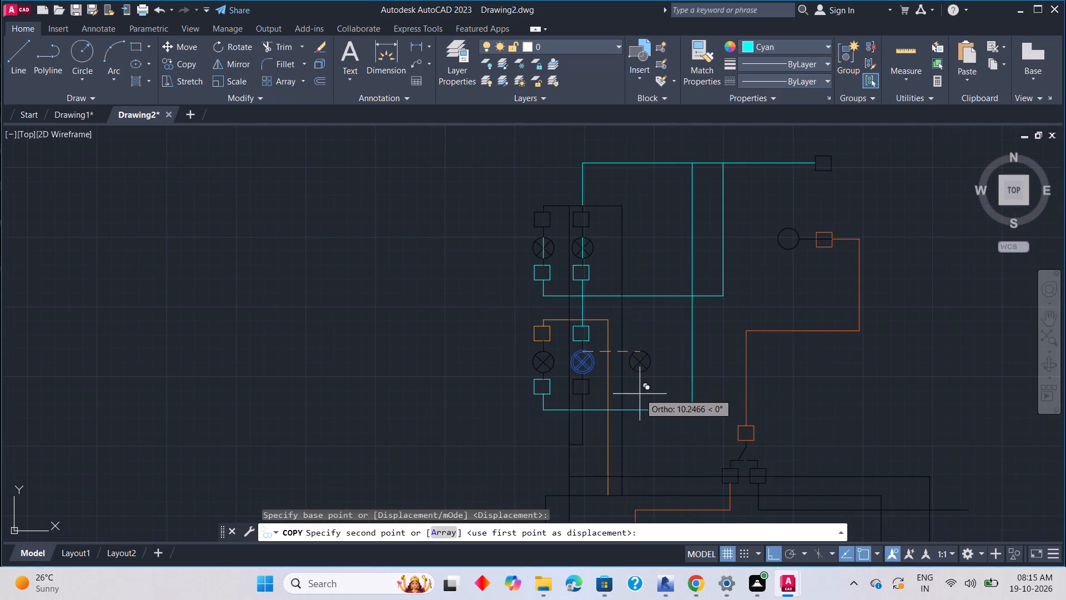
{"action": "middle_click_drag", "start_coordinate": [640, 395], "coordinate": [524, 293]}
{"action": "left_click", "coordinate": [768, 553]}
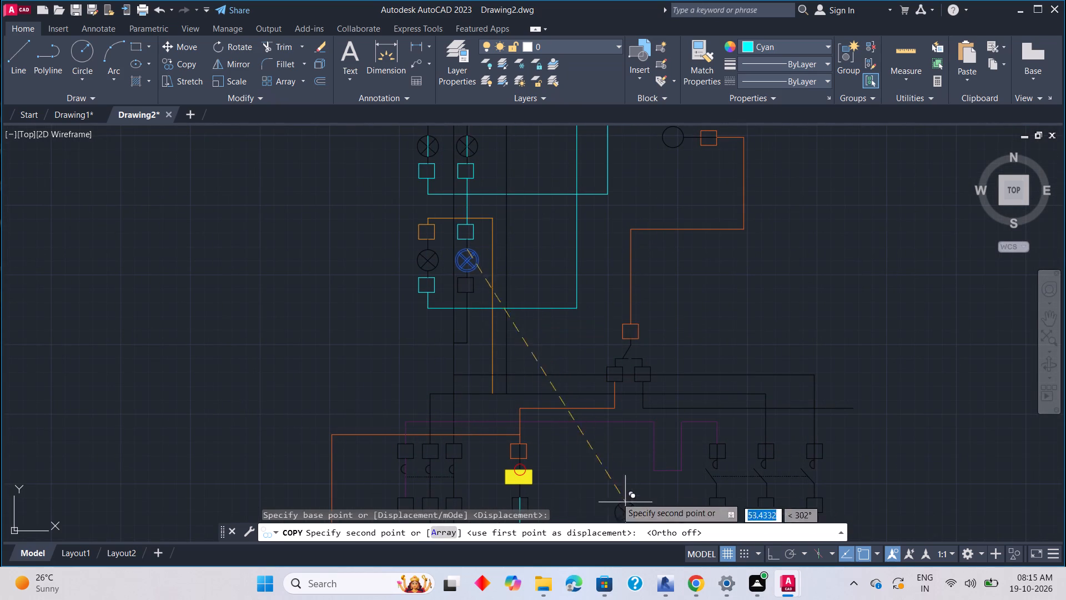
{"action": "scroll", "coordinate": [583, 481], "scroll_direction": "down", "scroll_amount": 1}
{"action": "middle_click_drag", "start_coordinate": [555, 402], "coordinate": [537, 314]}
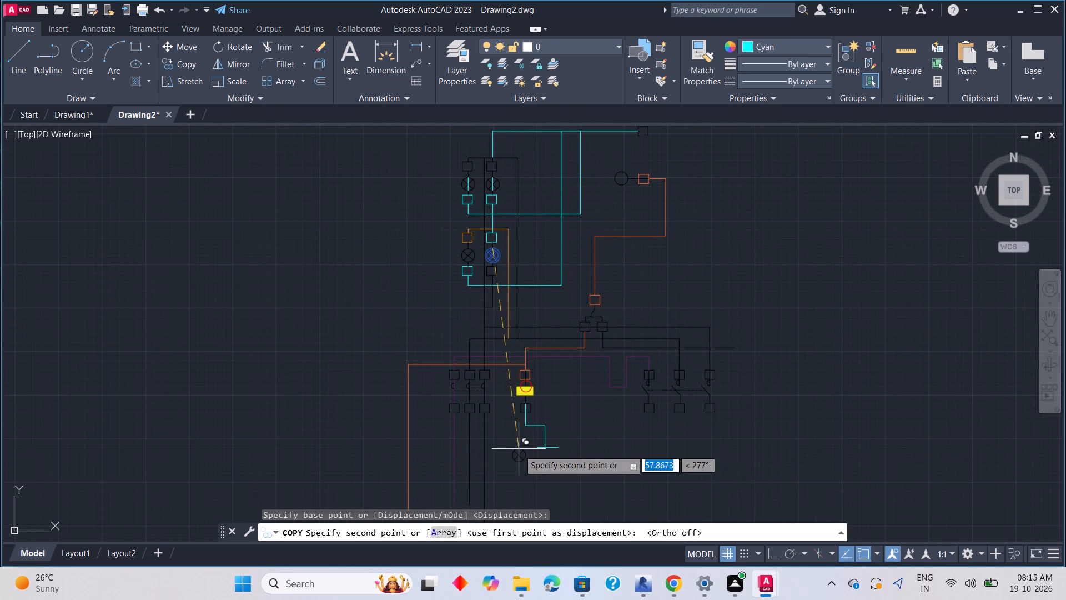
{"action": "scroll", "coordinate": [515, 463], "scroll_direction": "up", "scroll_amount": 2}
{"action": "scroll", "coordinate": [541, 419], "scroll_direction": "up", "scroll_amount": 2}
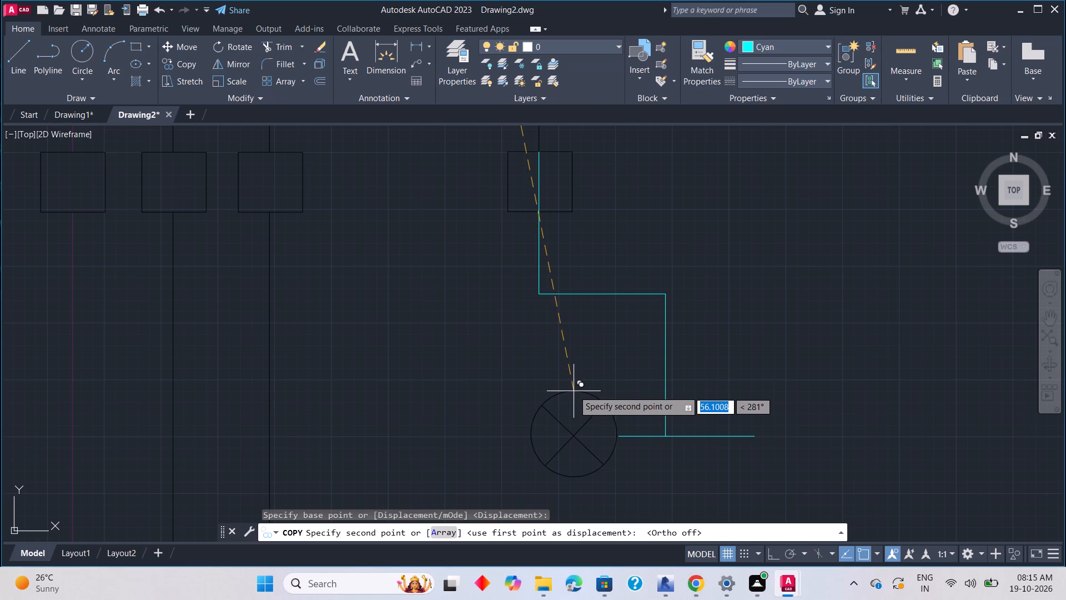
{"action": "left_click", "coordinate": [574, 392]}
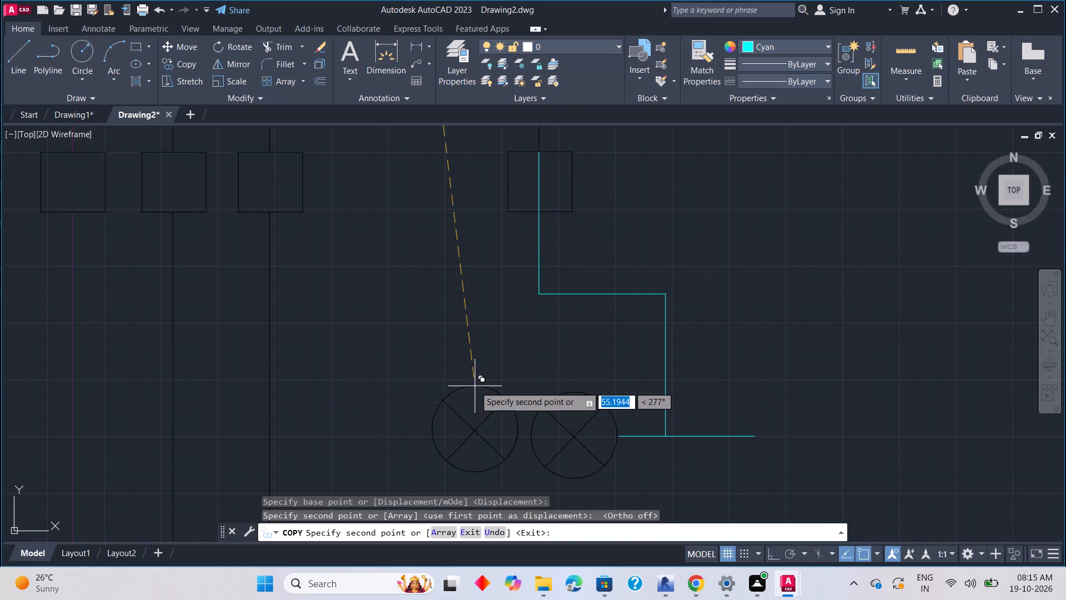
{"action": "key", "text": "Escape"}
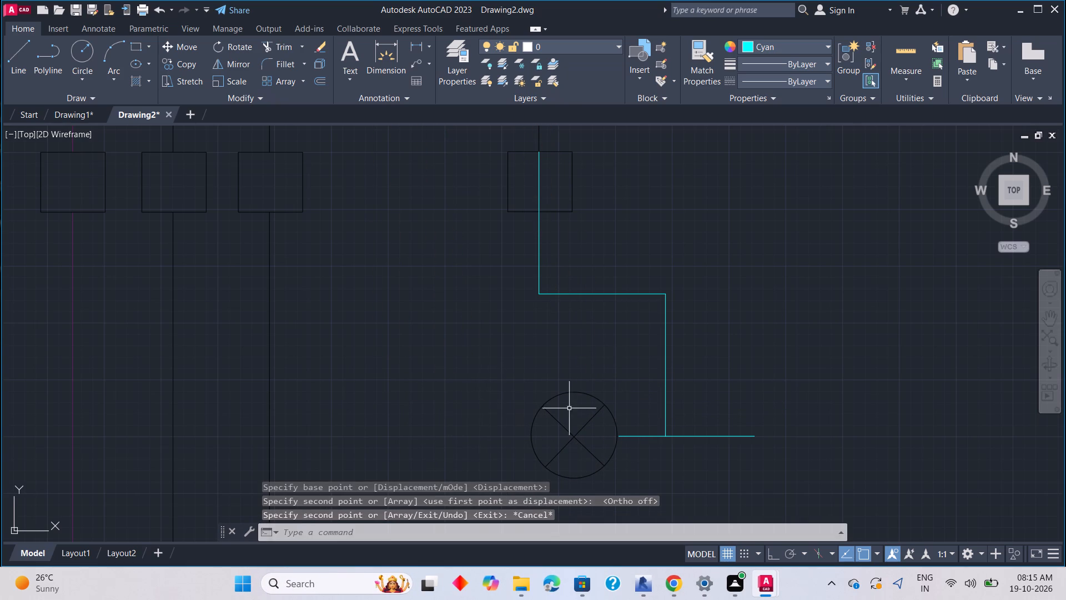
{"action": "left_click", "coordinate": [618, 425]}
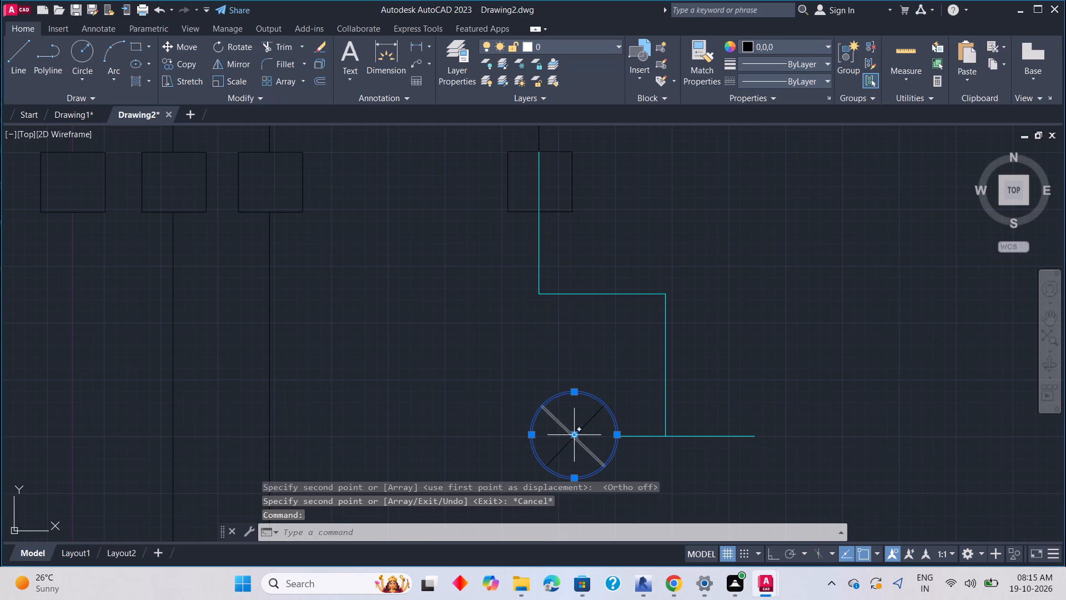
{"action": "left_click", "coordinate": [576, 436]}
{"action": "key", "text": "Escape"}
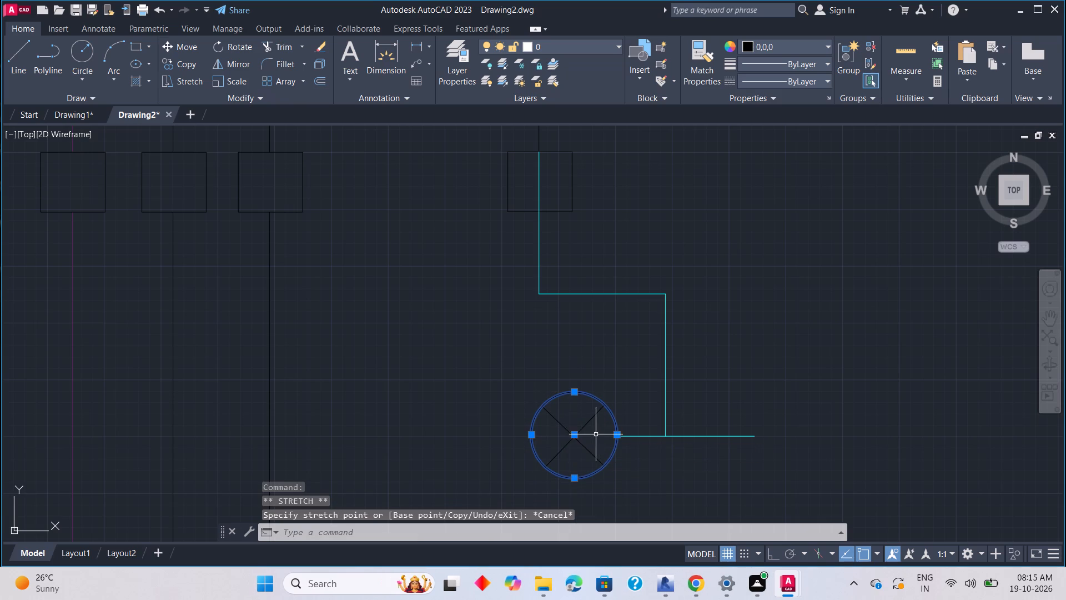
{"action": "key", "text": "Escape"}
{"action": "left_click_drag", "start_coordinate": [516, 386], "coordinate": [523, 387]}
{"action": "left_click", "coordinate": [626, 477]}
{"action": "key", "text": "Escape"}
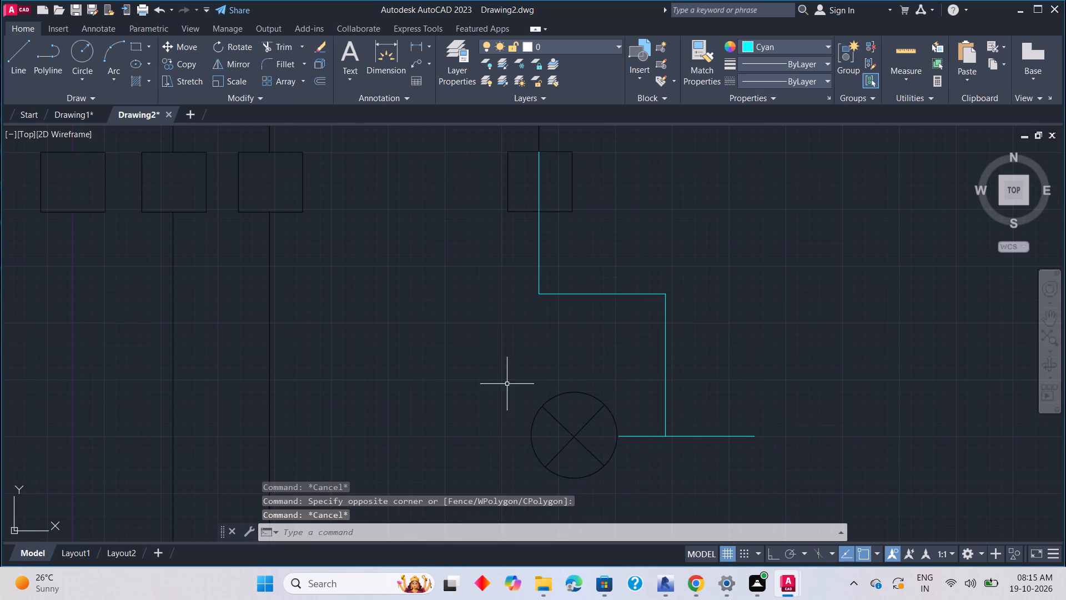
Move the copied lamp symbol a short distance left, leaving a gap before the horizontal cyan line's left end.
{"action": "left_click_drag", "start_coordinate": [495, 369], "coordinate": [594, 387]}
{"action": "left_click", "coordinate": [640, 493]}
{"action": "right_click", "coordinate": [653, 461]}
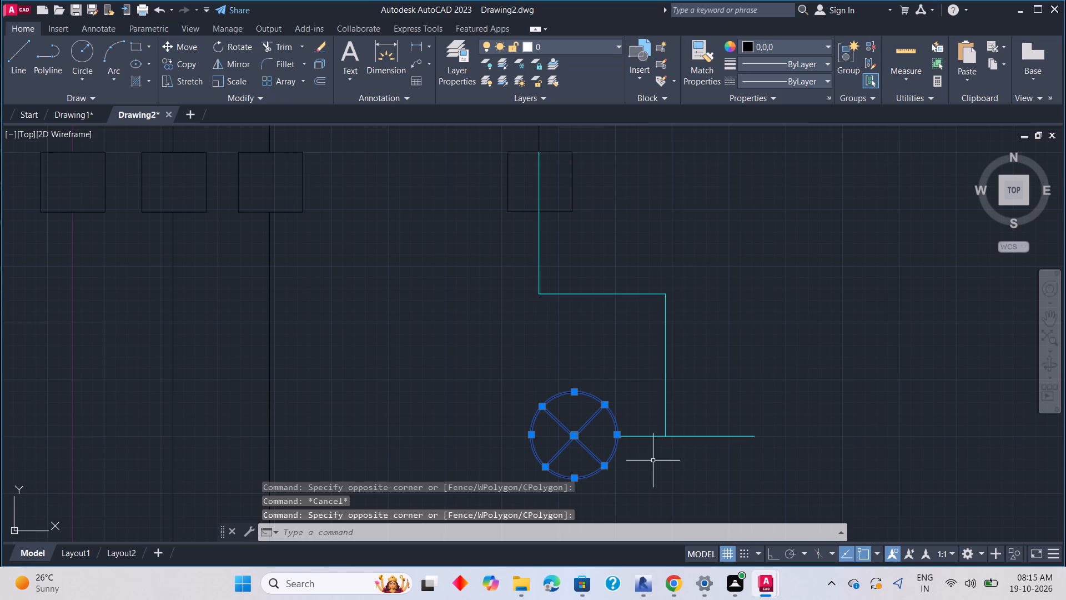
{"action": "left_click", "coordinate": [690, 221]}
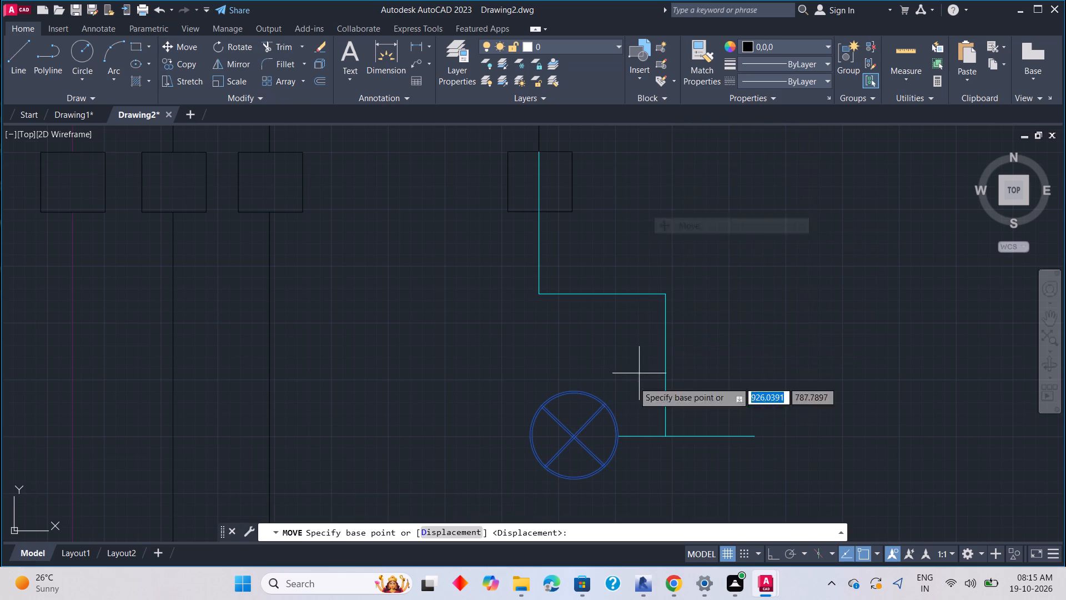
{"action": "left_click", "coordinate": [574, 437]}
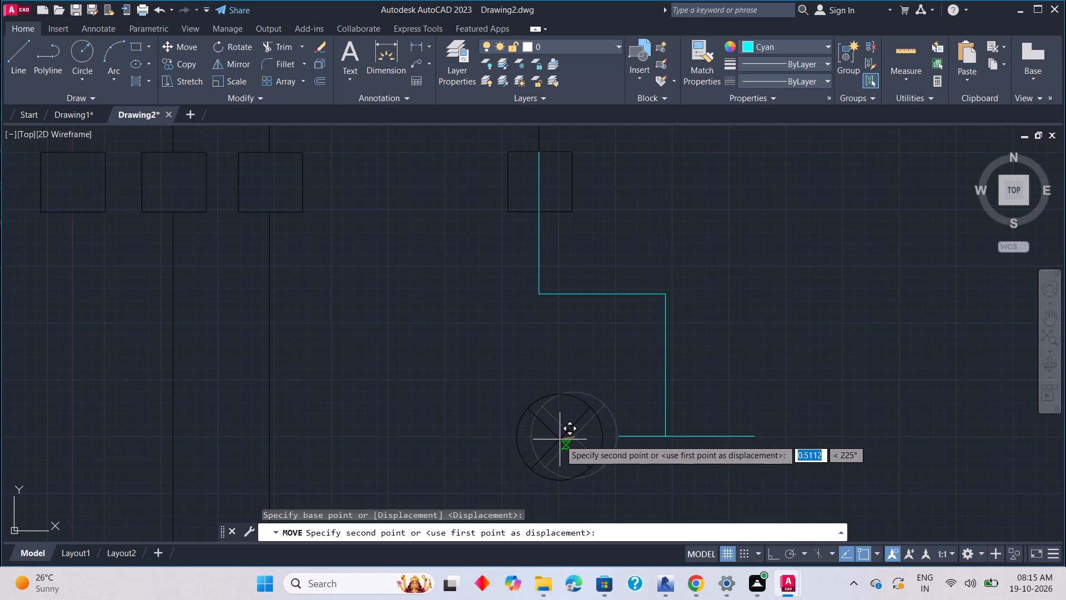
{"action": "left_click", "coordinate": [773, 549]}
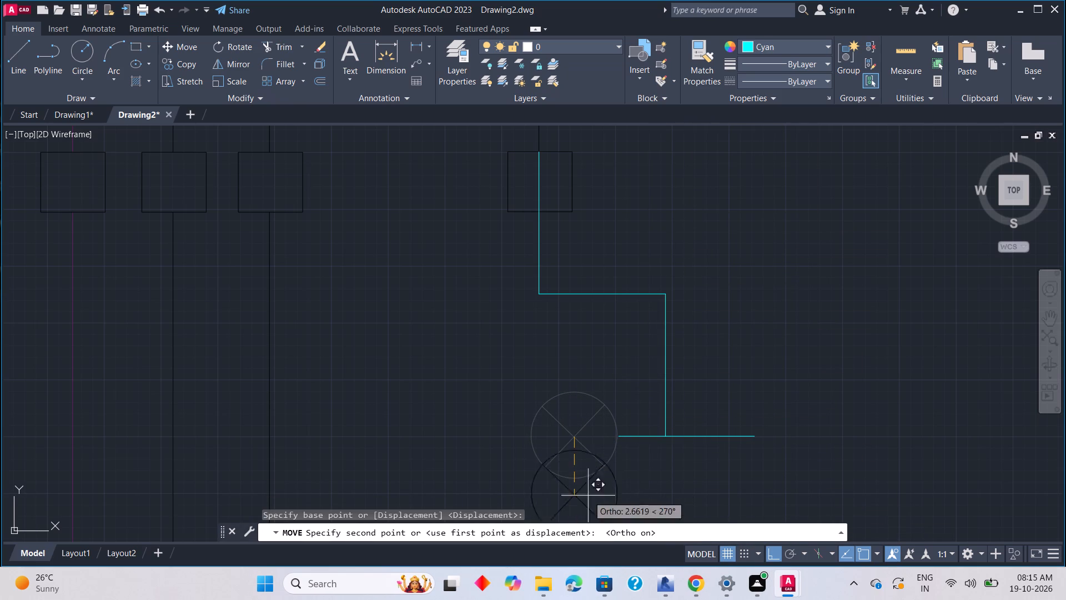
{"action": "left_click", "coordinate": [536, 446]}
{"action": "key", "text": "Escape"}
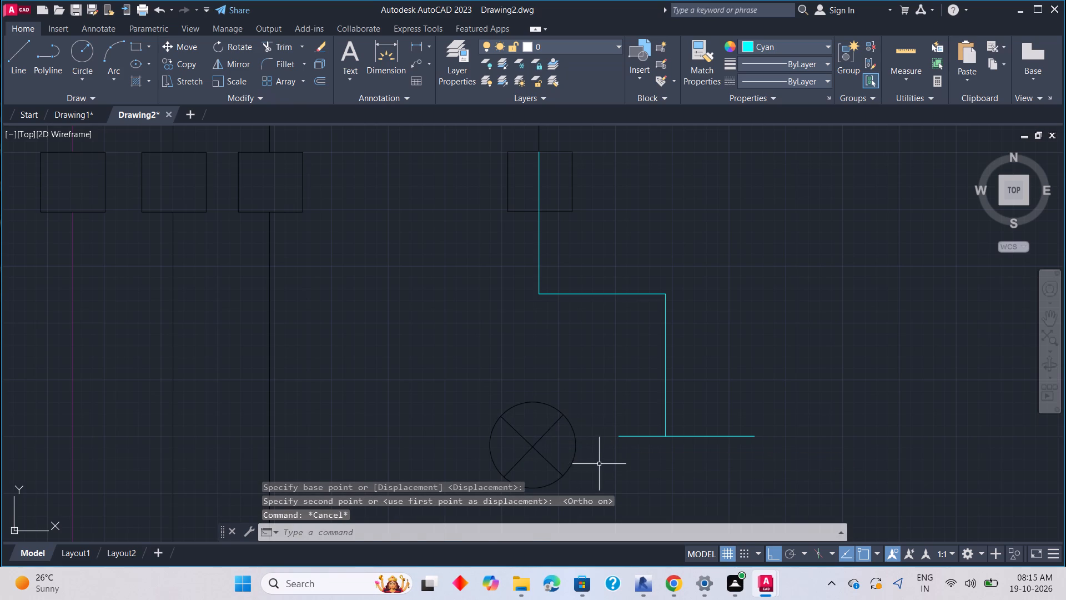
Move the lamp symbol vertically so its centre lines up with the horizontal cyan line.
{"action": "left_click", "coordinate": [601, 464]}
{"action": "left_click", "coordinate": [481, 414]}
{"action": "right_click", "coordinate": [554, 436]}
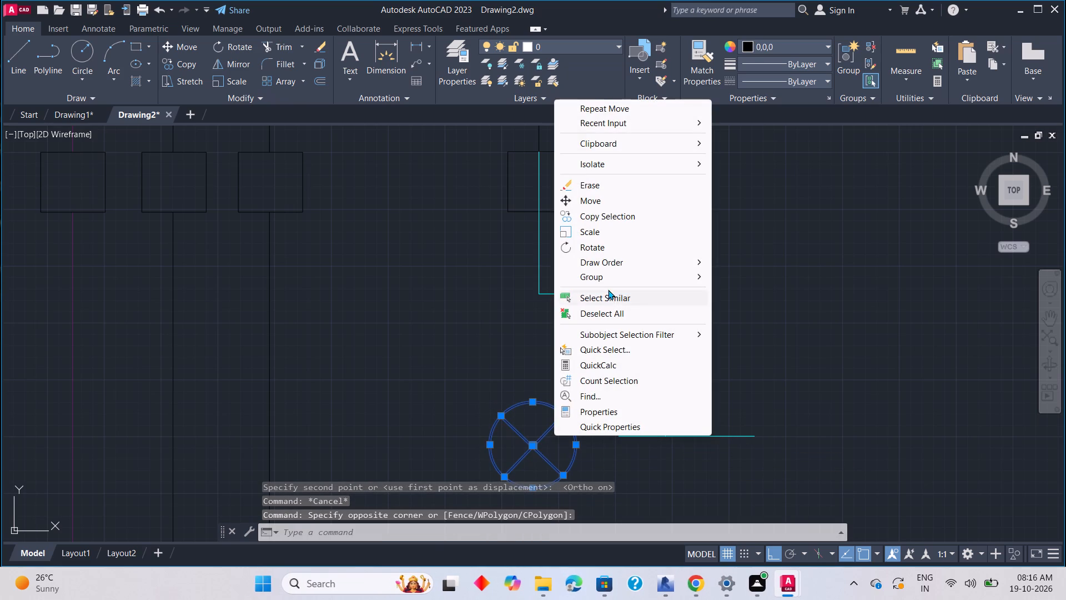
{"action": "left_click", "coordinate": [599, 197]}
{"action": "left_click", "coordinate": [534, 447]}
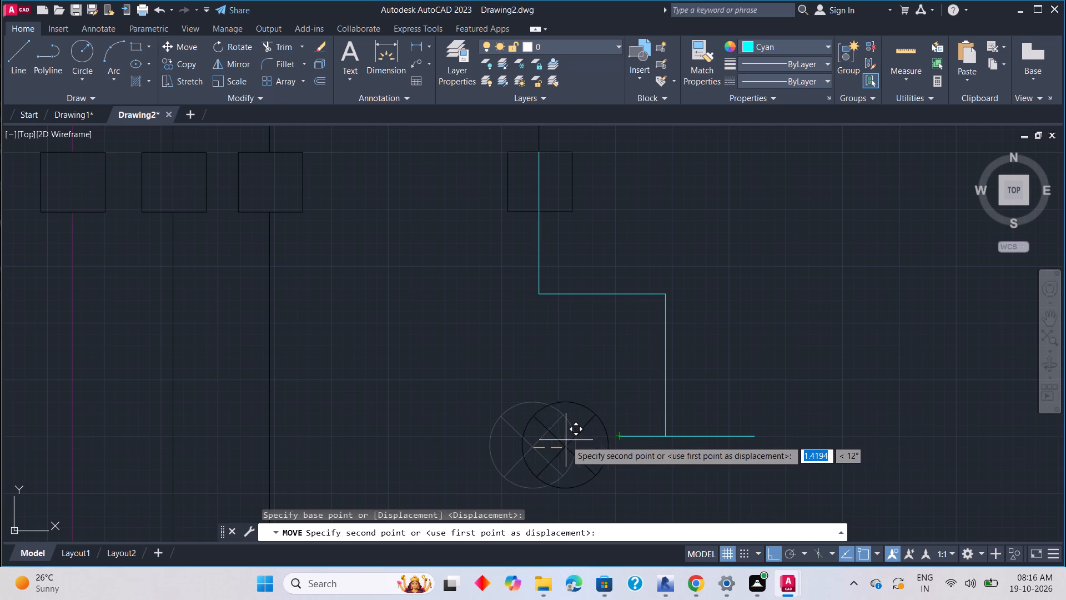
{"action": "left_click", "coordinate": [531, 437]}
{"action": "key", "text": "Escape"}
Draw a vertical cyan line about 3.3 units long crossing the horizontal cyan line between its left end and the stepped line.
{"action": "scroll", "coordinate": [587, 434], "scroll_direction": "up", "scroll_amount": 2}
{"action": "scroll", "coordinate": [587, 440], "scroll_direction": "down", "scroll_amount": 3}
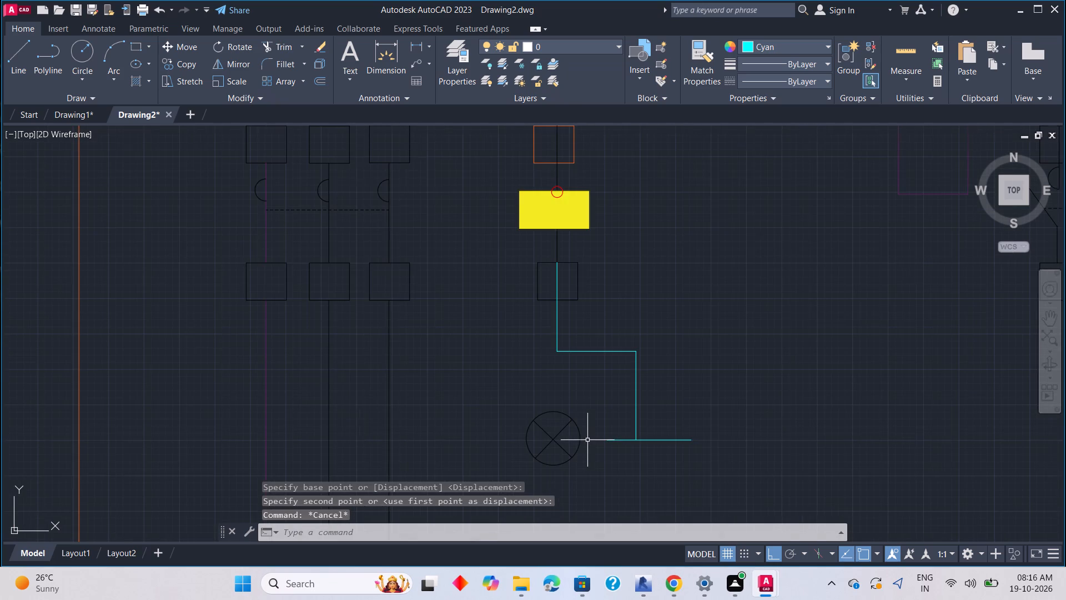
{"action": "middle_click_drag", "start_coordinate": [589, 440], "coordinate": [526, 459]}
{"action": "scroll", "coordinate": [529, 462], "scroll_direction": "up", "scroll_amount": 2}
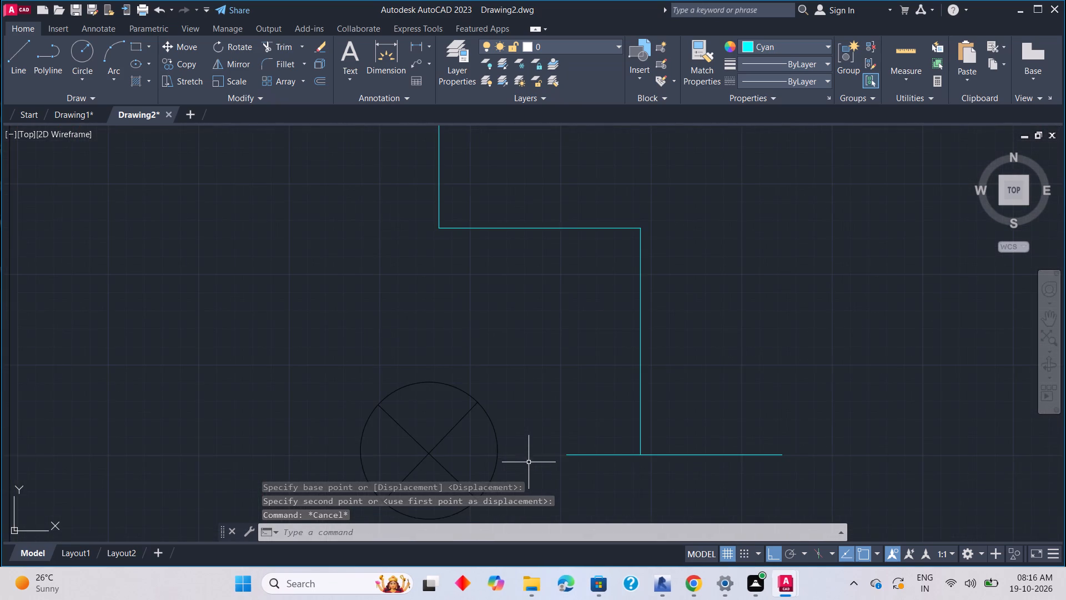
{"action": "middle_click_drag", "start_coordinate": [529, 462], "coordinate": [608, 402]}
{"action": "scroll", "coordinate": [623, 393], "scroll_direction": "down", "scroll_amount": 2}
{"action": "middle_click_drag", "start_coordinate": [616, 401], "coordinate": [575, 413]}
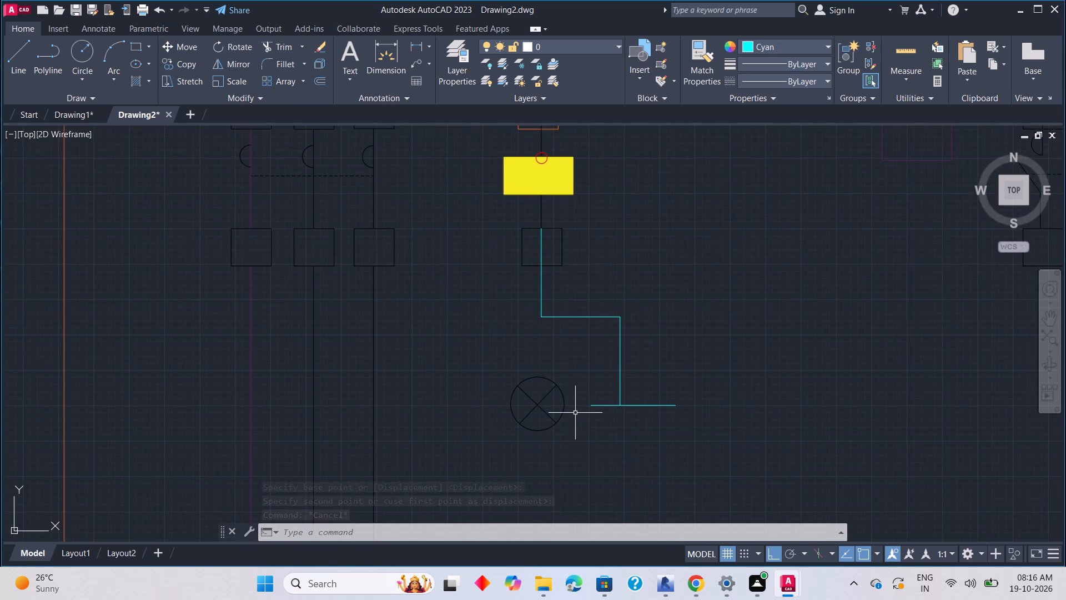
{"action": "scroll", "coordinate": [575, 413], "scroll_direction": "up", "scroll_amount": 2}
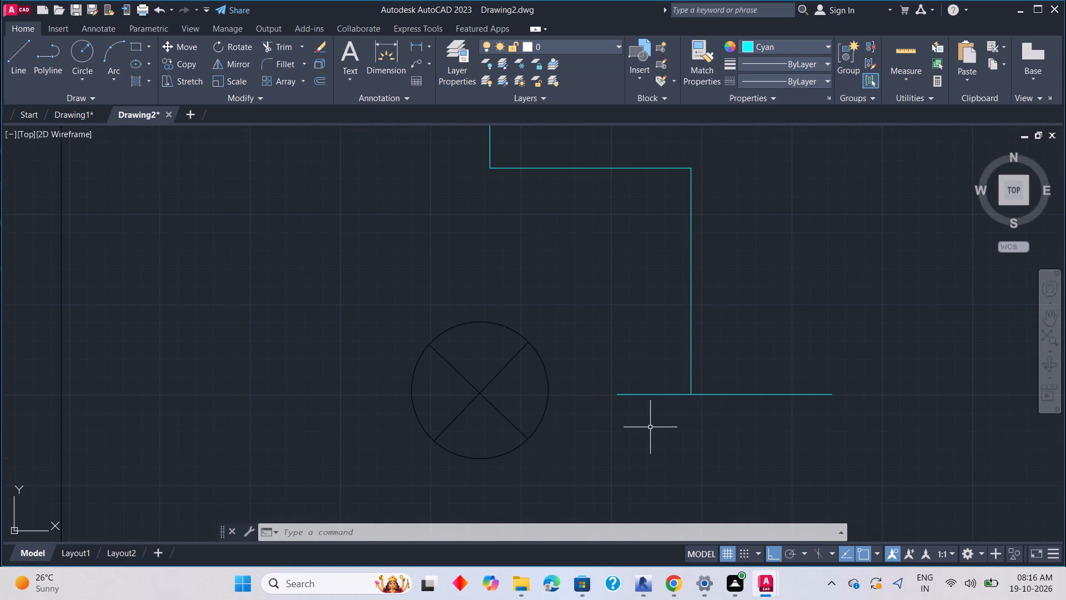
{"action": "type", "text": "l"}
{"action": "key", "text": "space"}
{"action": "left_click", "coordinate": [652, 368]}
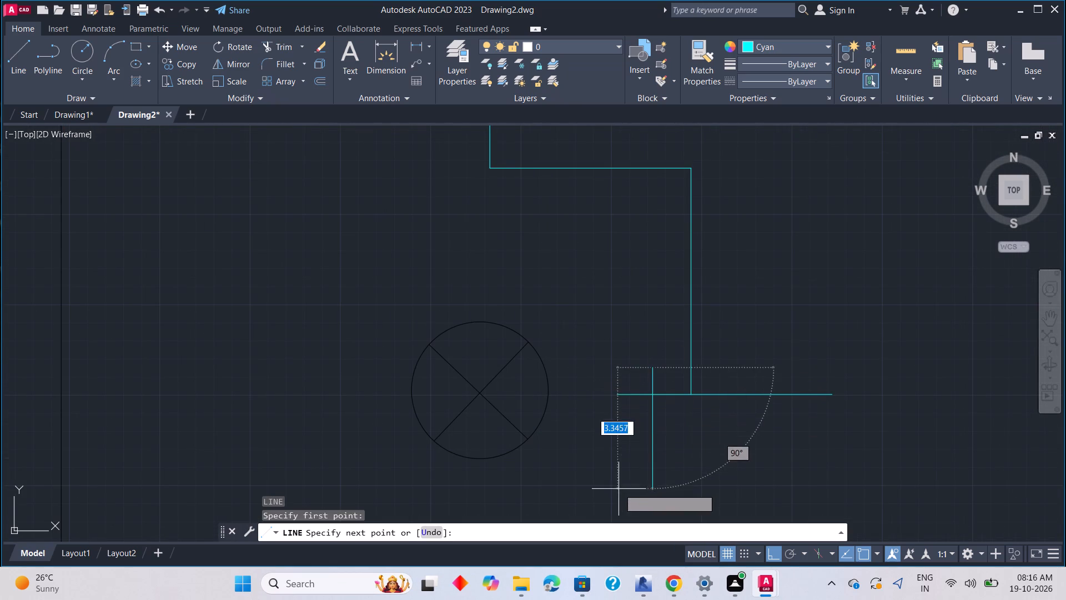
{"action": "left_click", "coordinate": [619, 489]}
{"action": "key", "text": "grave"}
{"action": "key", "text": "Escape"}
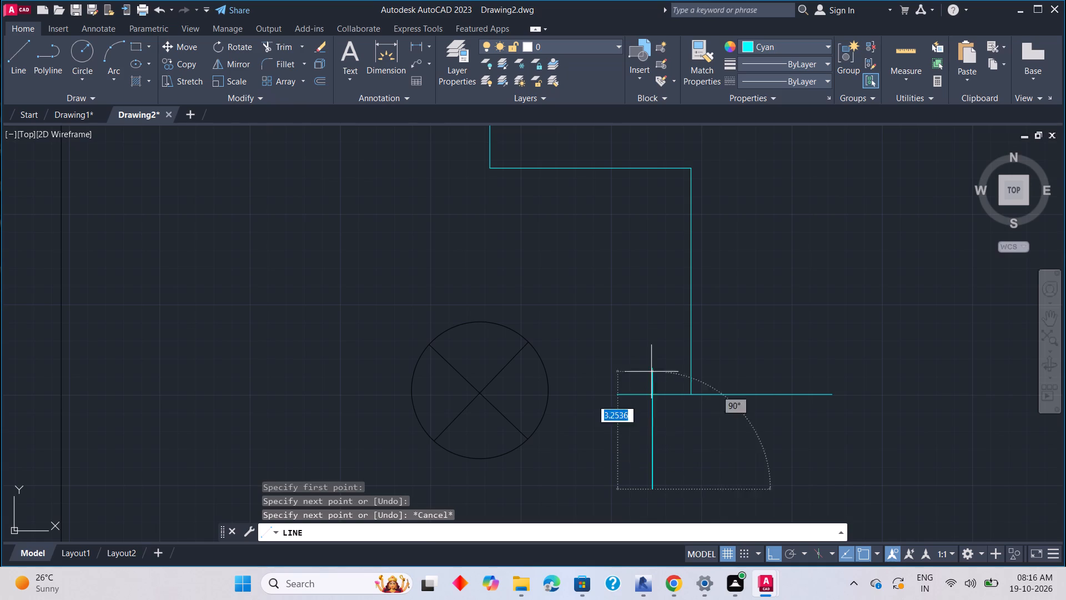
{"action": "key", "text": "Escape"}
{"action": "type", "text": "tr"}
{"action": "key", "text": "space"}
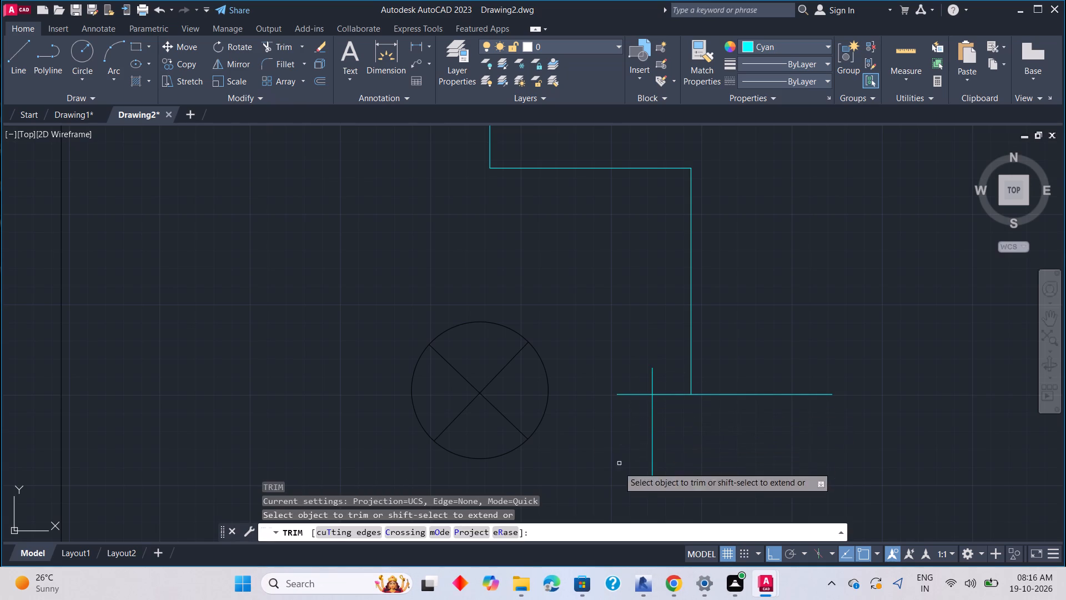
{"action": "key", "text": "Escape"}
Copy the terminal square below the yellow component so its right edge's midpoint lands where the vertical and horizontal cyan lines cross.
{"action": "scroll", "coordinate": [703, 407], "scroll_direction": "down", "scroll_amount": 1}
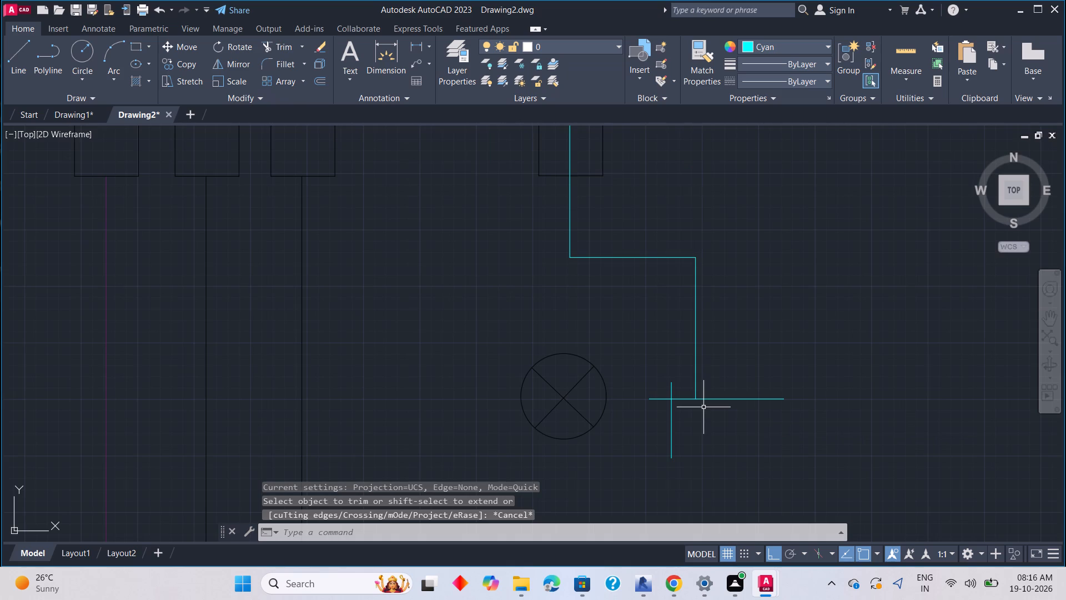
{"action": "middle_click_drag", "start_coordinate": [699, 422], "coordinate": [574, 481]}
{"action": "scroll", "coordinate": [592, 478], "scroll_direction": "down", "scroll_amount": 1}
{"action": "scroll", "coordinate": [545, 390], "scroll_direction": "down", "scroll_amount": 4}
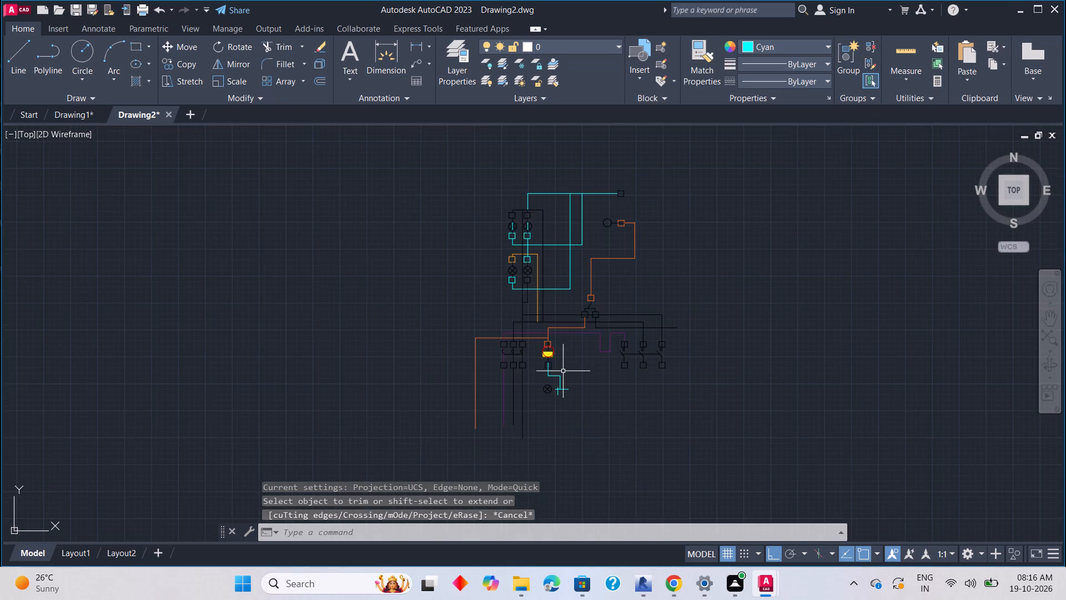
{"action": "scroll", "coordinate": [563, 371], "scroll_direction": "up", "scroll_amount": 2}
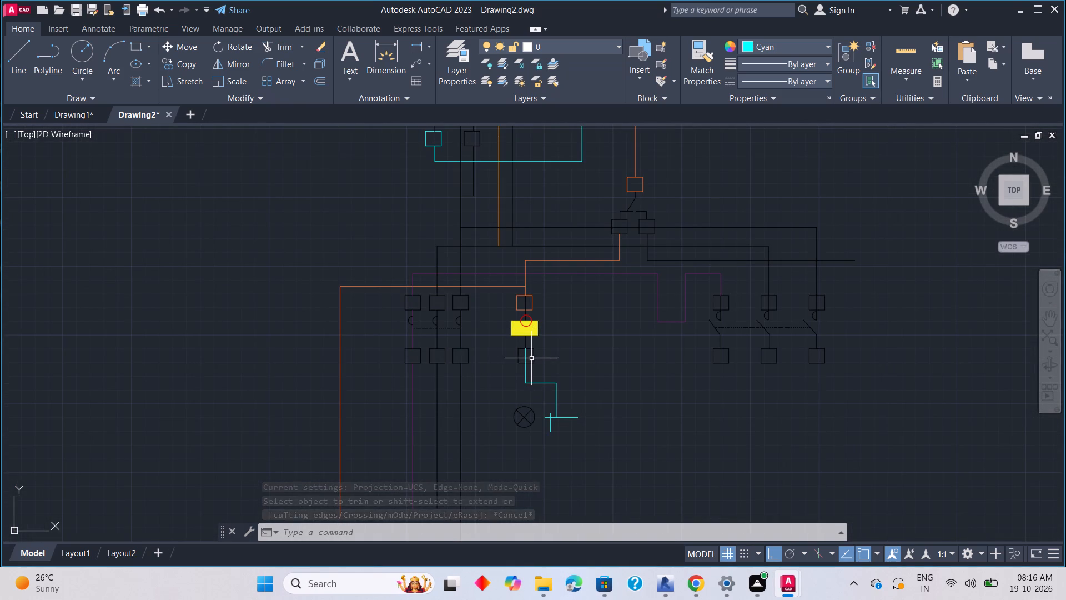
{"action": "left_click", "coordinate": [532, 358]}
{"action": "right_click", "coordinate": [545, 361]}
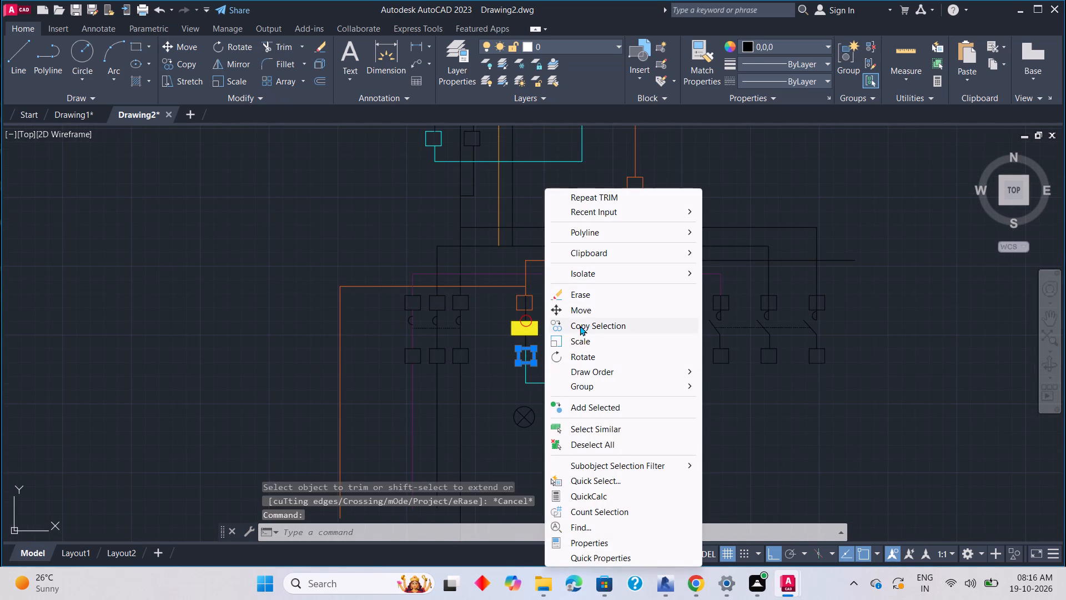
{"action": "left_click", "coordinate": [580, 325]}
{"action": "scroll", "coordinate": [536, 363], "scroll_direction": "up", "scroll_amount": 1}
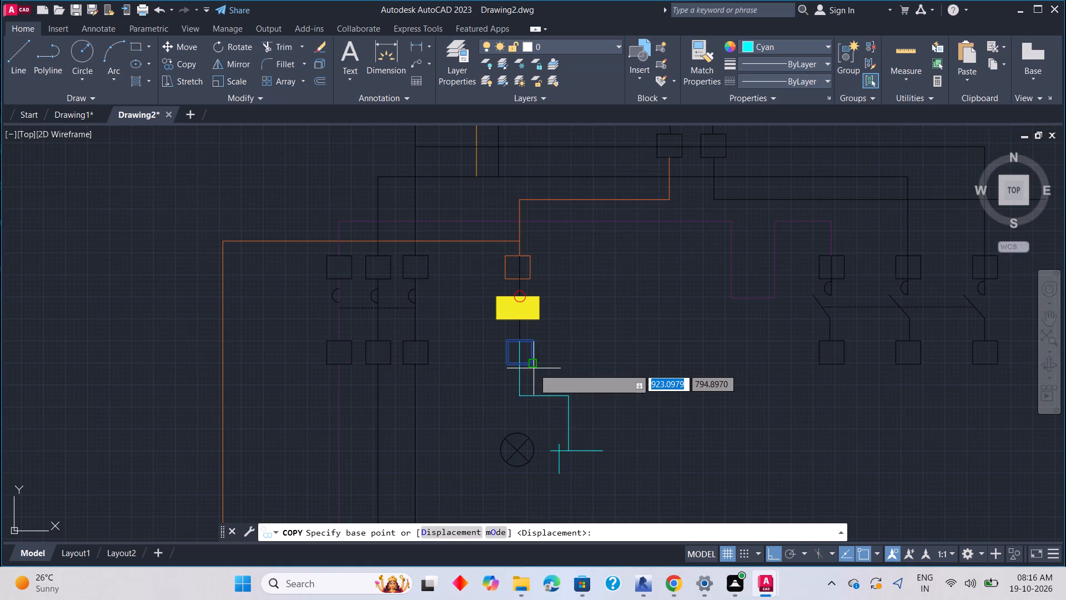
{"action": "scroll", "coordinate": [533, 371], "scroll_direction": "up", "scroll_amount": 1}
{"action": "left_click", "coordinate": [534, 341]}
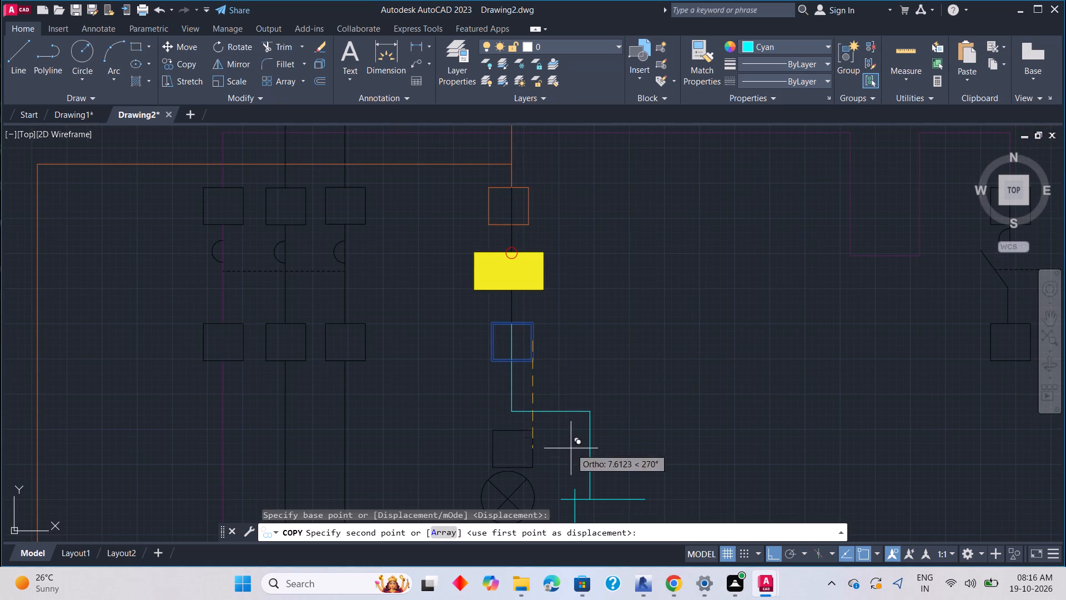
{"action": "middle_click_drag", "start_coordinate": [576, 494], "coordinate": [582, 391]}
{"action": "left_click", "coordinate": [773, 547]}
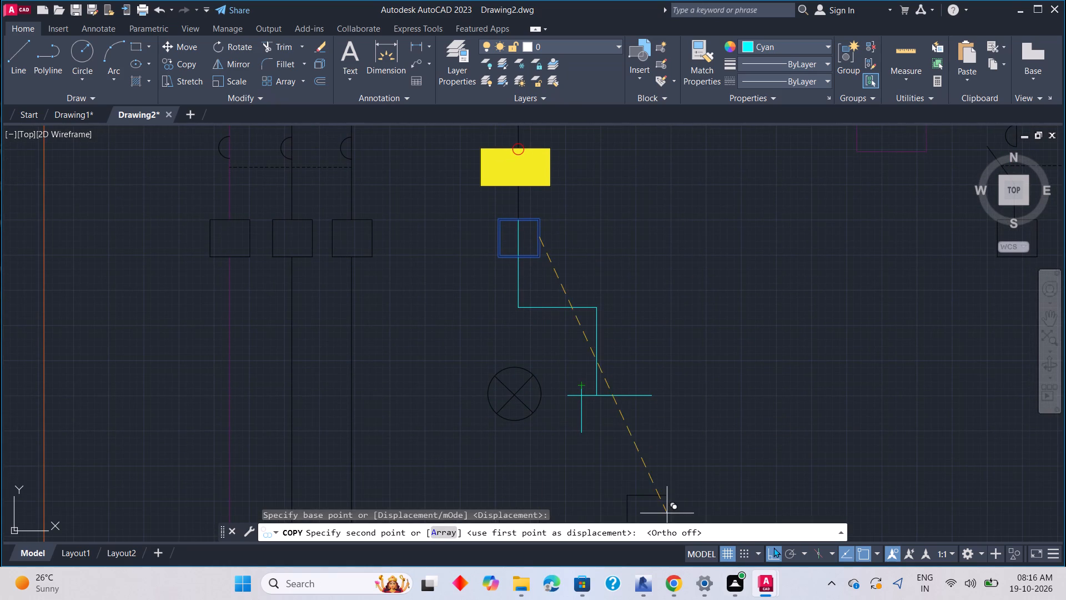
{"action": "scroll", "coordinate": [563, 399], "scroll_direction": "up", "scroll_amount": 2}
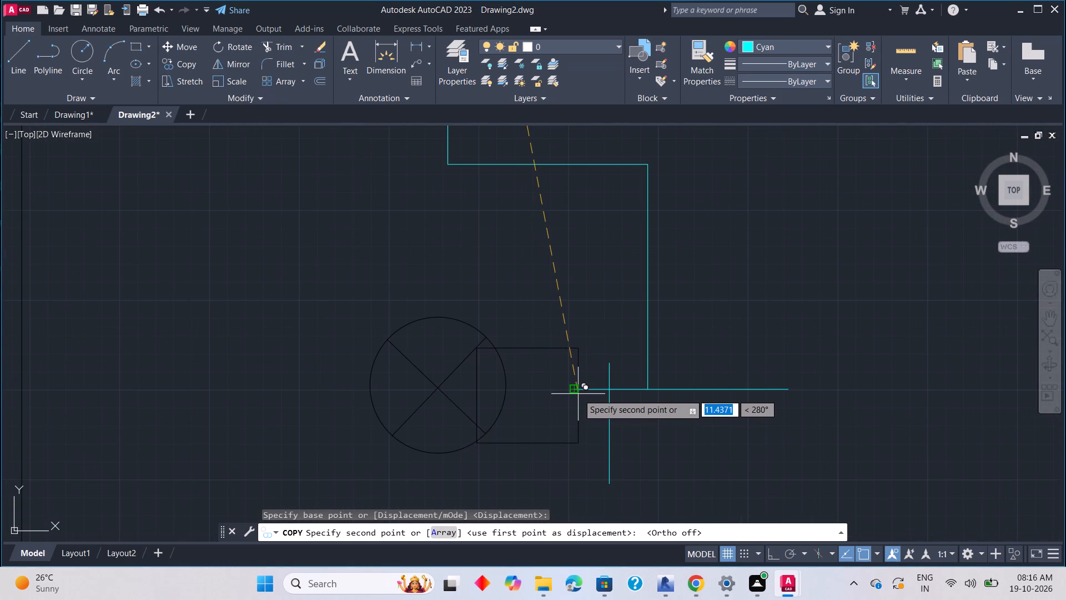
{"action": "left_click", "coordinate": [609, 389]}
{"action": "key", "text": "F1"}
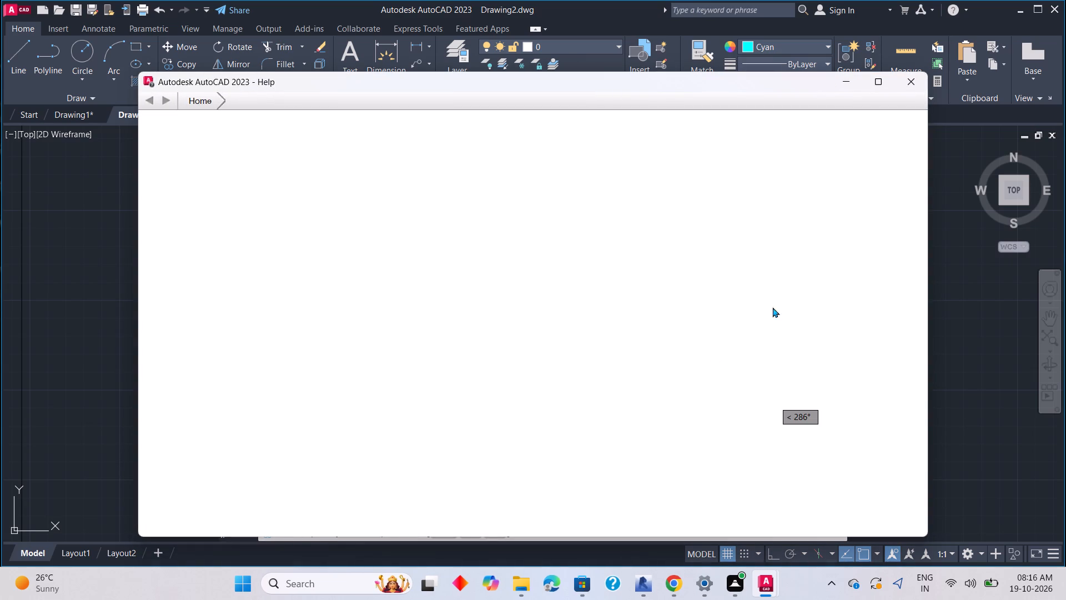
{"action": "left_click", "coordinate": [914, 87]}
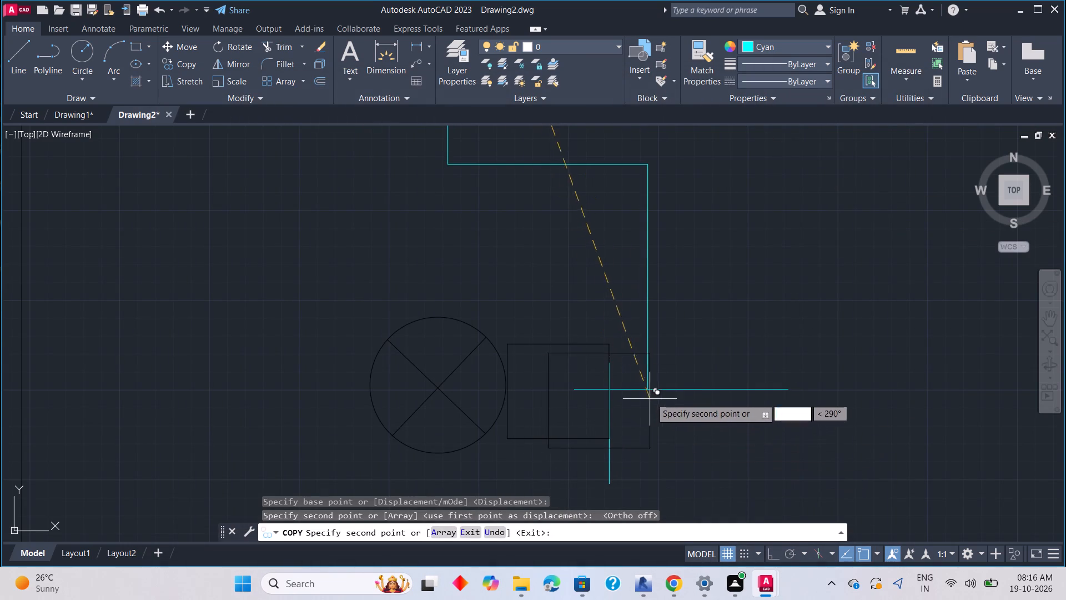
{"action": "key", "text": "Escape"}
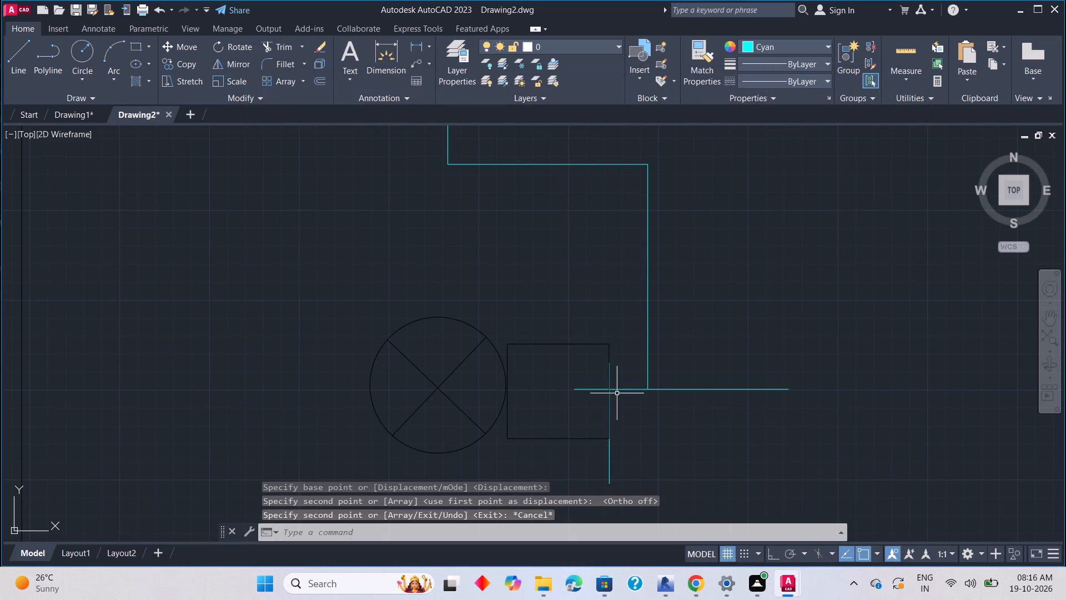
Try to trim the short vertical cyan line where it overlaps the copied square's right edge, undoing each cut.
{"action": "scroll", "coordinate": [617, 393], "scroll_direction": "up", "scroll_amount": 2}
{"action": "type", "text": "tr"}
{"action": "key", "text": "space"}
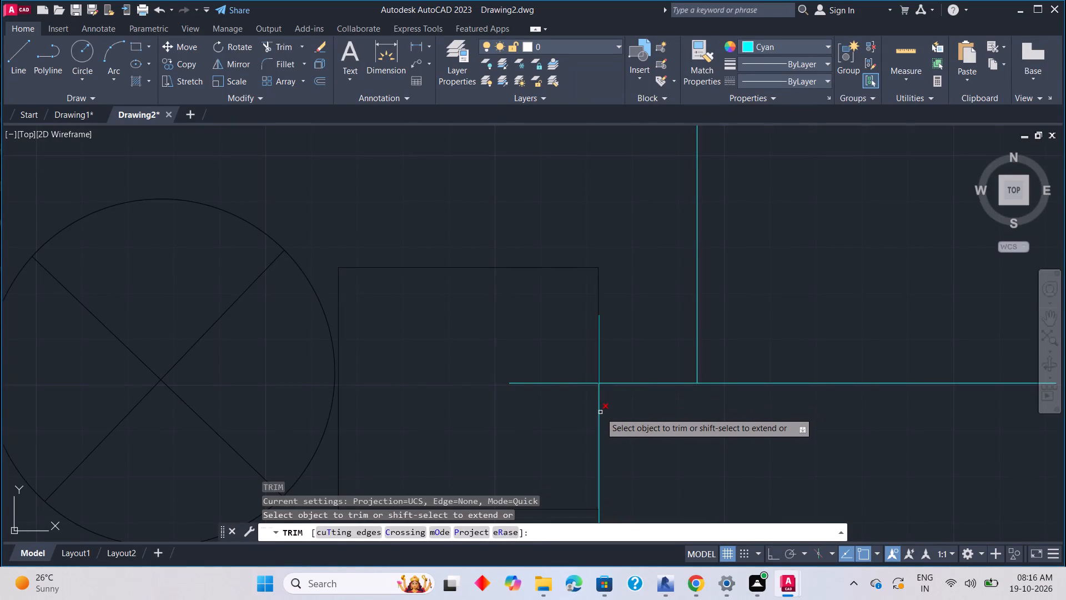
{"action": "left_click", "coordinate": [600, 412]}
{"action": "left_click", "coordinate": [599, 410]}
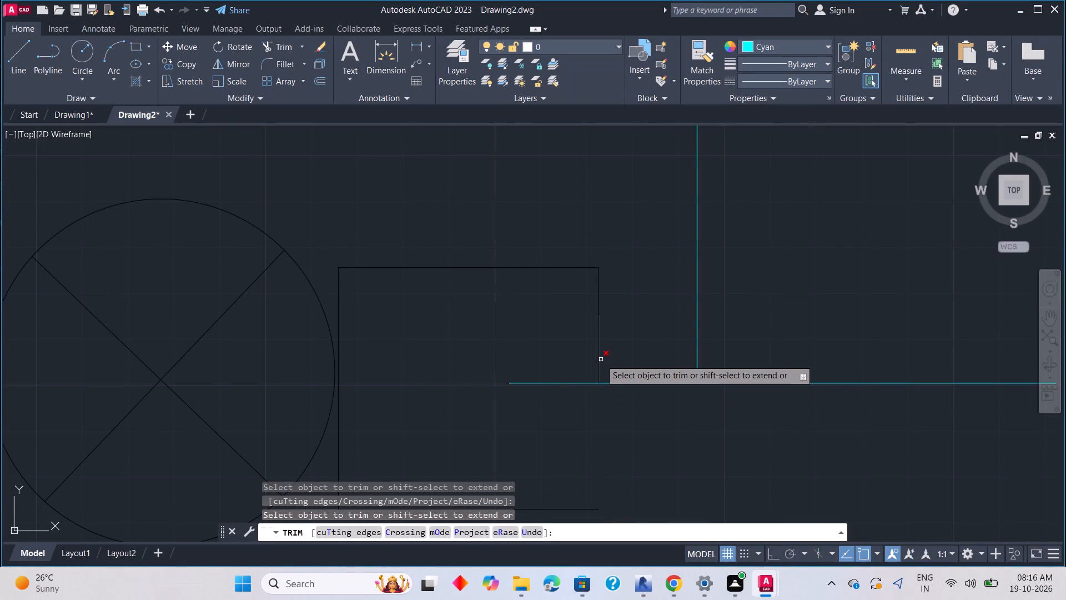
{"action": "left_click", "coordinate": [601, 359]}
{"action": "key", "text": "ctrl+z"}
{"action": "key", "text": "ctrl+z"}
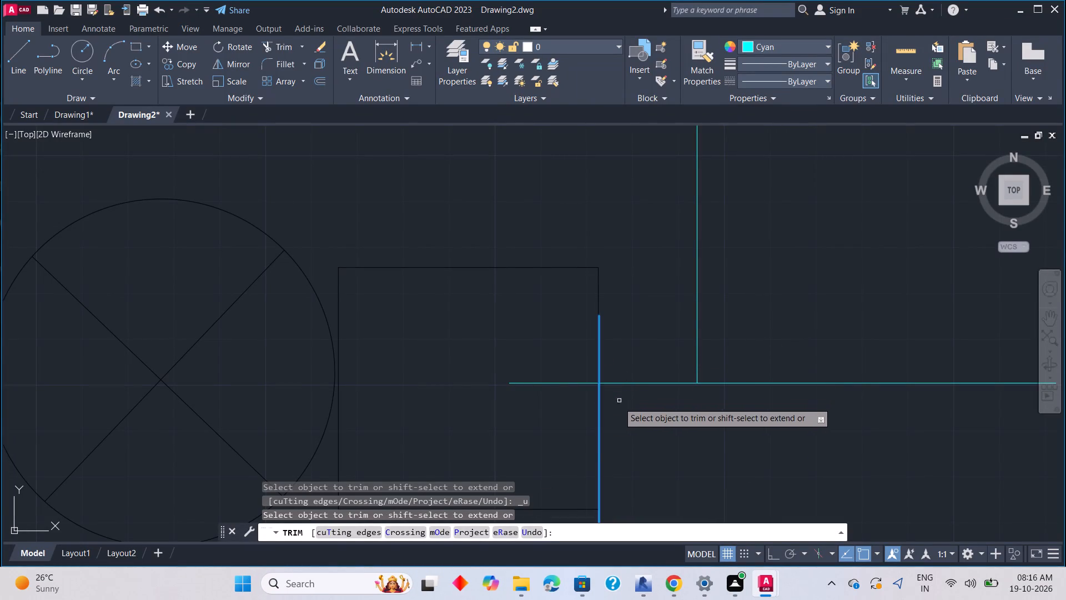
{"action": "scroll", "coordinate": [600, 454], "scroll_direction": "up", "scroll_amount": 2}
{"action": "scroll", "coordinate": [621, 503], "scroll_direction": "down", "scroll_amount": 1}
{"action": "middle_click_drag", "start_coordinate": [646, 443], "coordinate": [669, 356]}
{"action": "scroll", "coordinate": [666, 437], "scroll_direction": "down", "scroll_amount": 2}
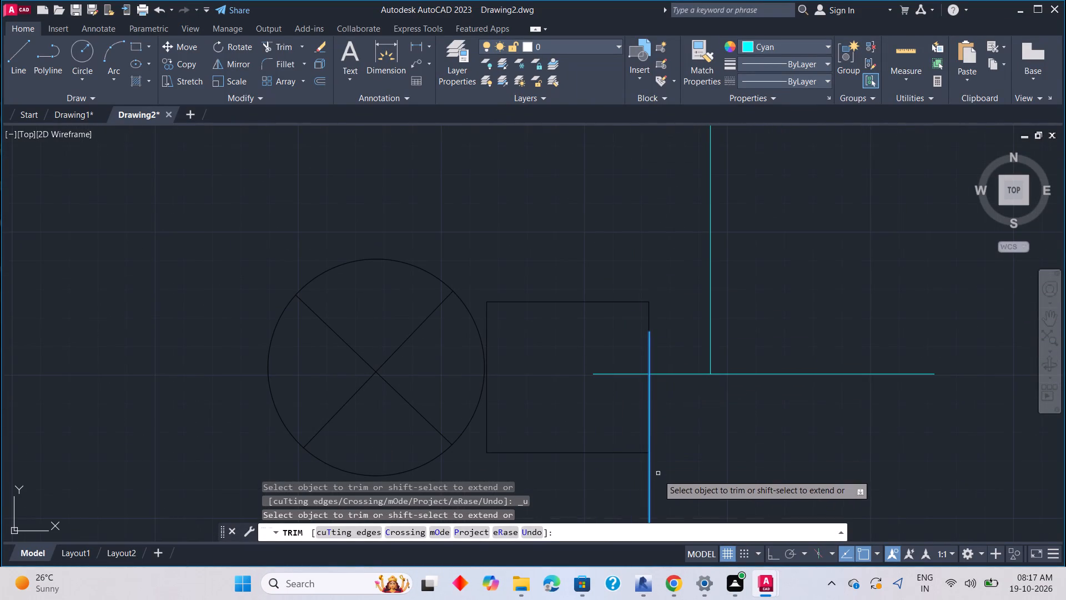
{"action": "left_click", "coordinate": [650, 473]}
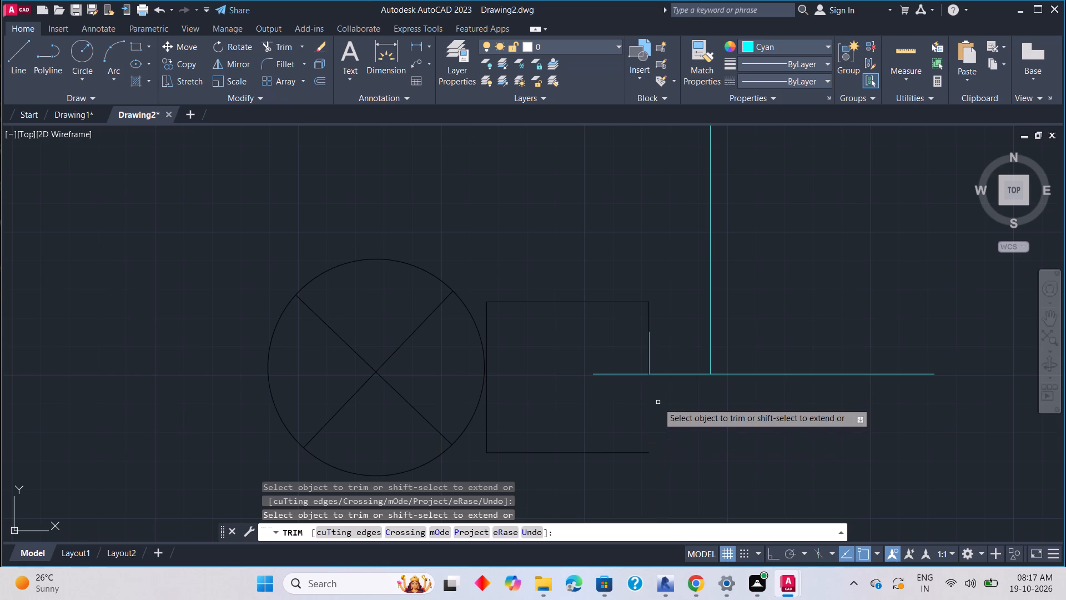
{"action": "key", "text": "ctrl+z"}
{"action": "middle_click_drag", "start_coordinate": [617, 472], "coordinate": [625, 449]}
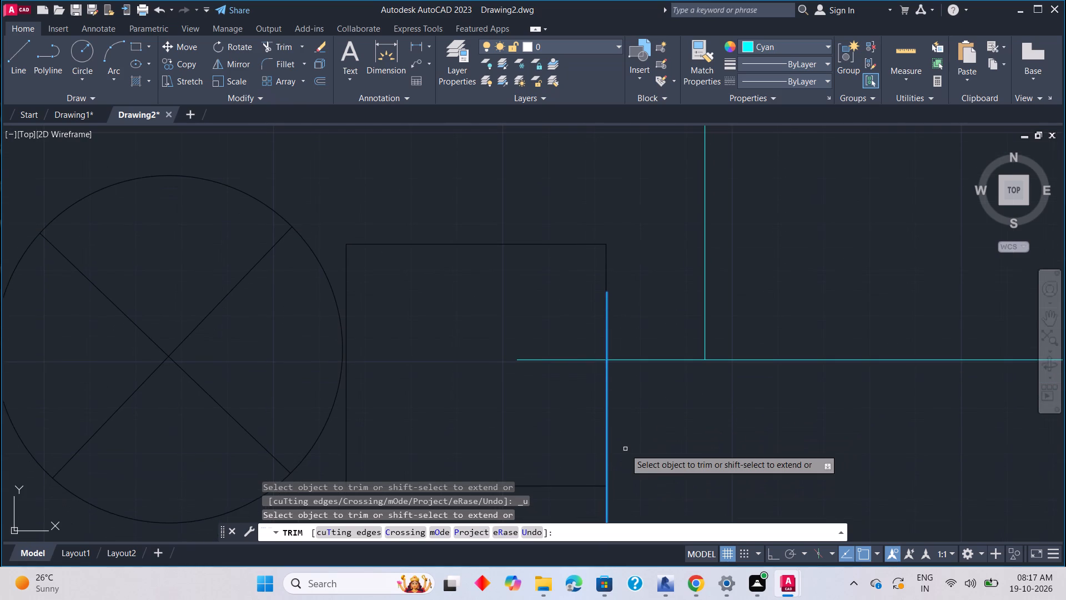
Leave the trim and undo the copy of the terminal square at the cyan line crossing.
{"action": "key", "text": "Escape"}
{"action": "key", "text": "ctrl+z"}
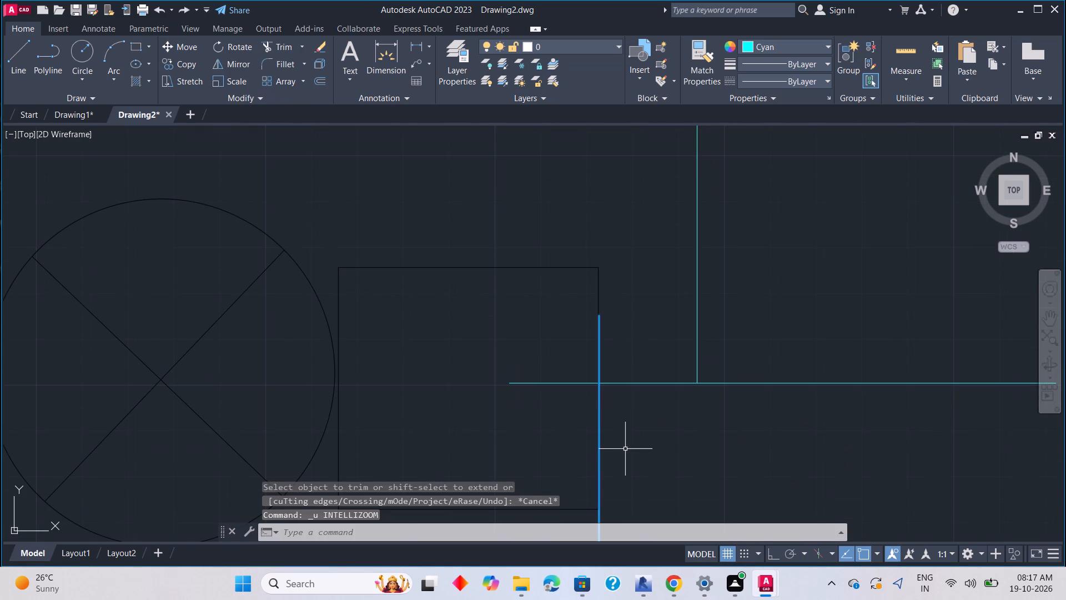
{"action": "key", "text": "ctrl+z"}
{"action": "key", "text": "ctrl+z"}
Erase the short vertical cyan line crossing the horizontal cyan line beside the lamp symbol.
{"action": "scroll", "coordinate": [550, 442], "scroll_direction": "up", "scroll_amount": 2}
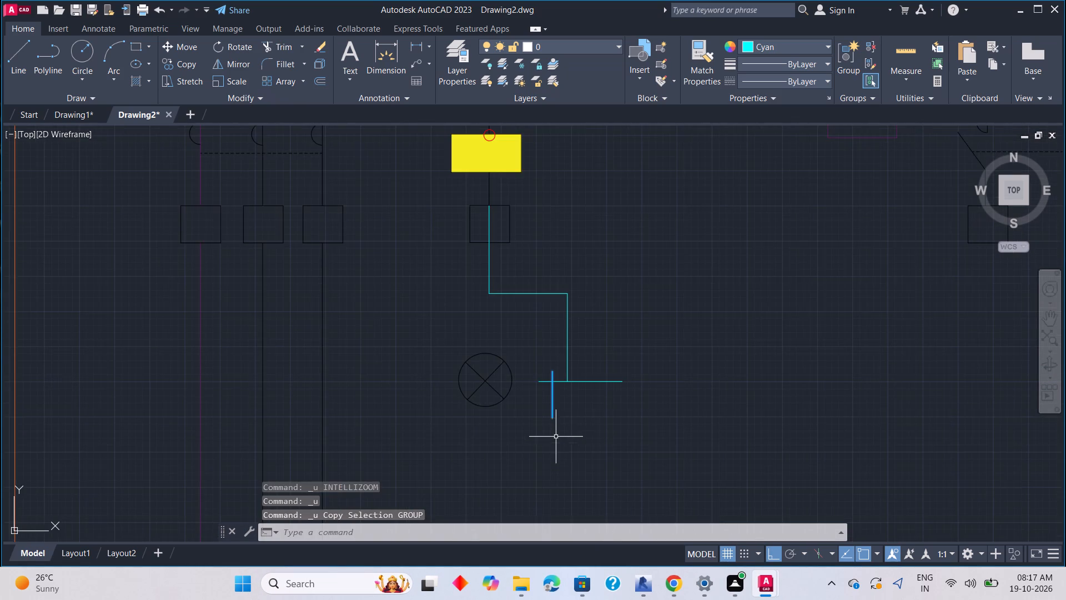
{"action": "middle_click_drag", "start_coordinate": [561, 425], "coordinate": [627, 564]}
{"action": "scroll", "coordinate": [622, 531], "scroll_direction": "up", "scroll_amount": 1}
{"action": "middle_click_drag", "start_coordinate": [586, 453], "coordinate": [495, 304]}
{"action": "scroll", "coordinate": [532, 368], "scroll_direction": "up", "scroll_amount": 2}
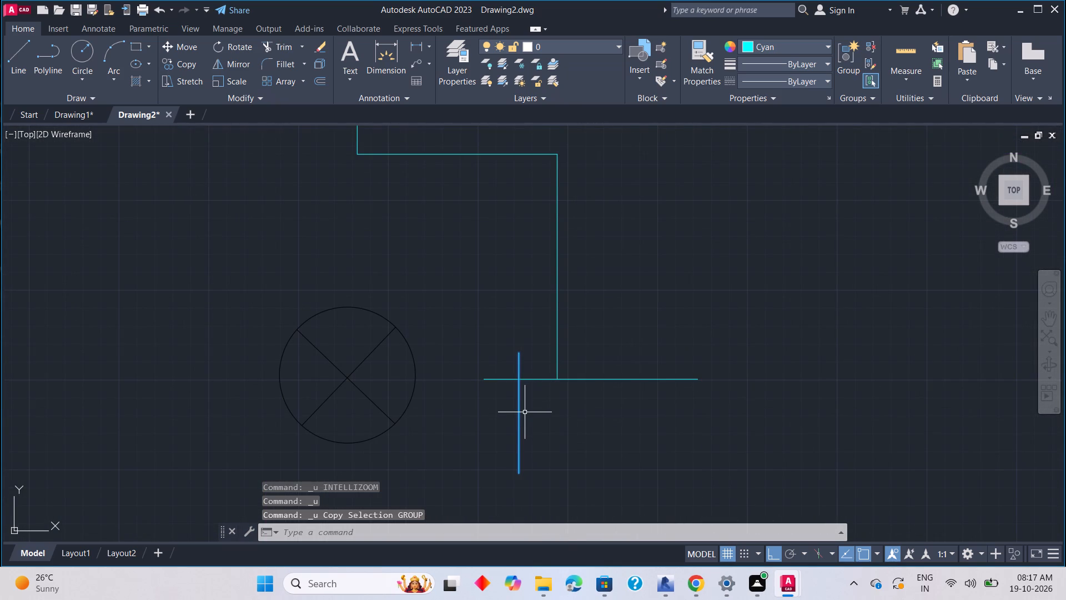
{"action": "key", "text": "BackSpace"}
{"action": "key", "text": "BackSpace"}
{"action": "key", "text": "Escape"}
{"action": "key", "text": "Escape"}
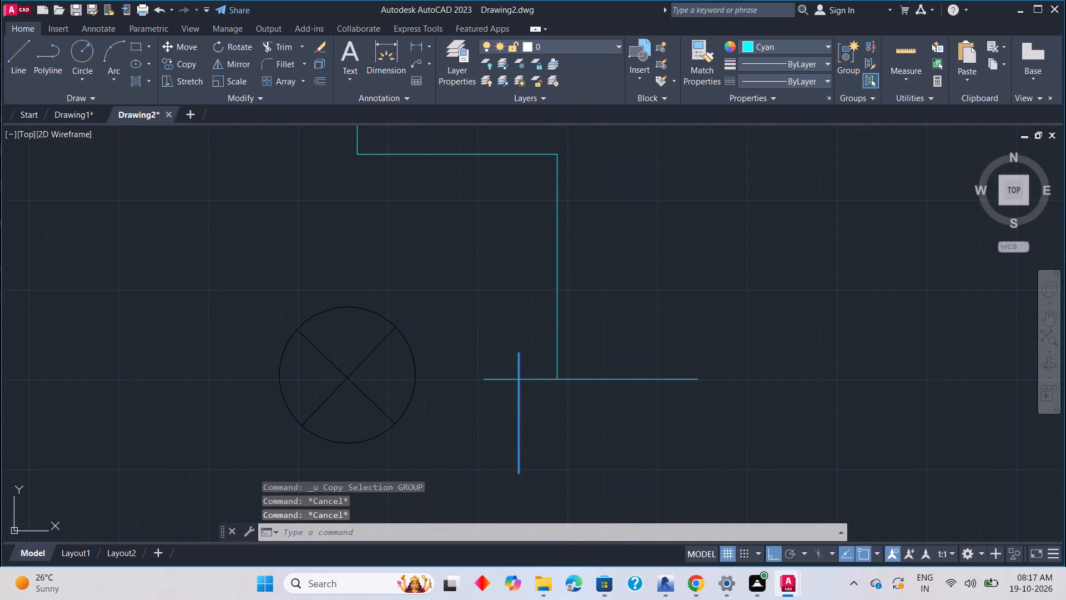
{"action": "left_click", "coordinate": [517, 421]}
{"action": "key", "text": "Delete"}
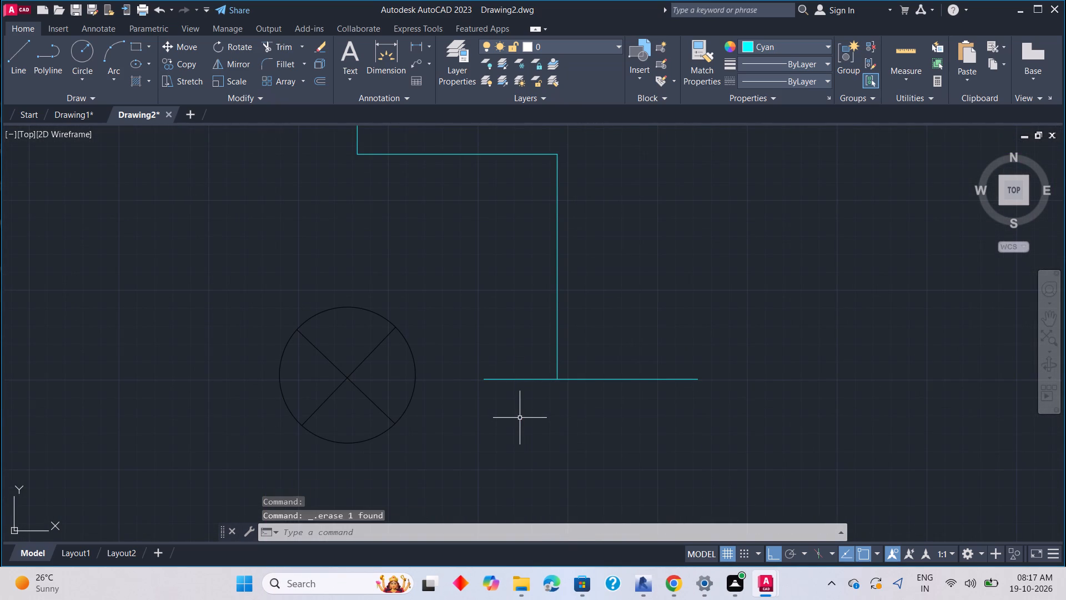
Copy the terminal square below the yellow component beside the lamp, with its right edge's midpoint on the horizontal cyan line before the stepped line.
{"action": "scroll", "coordinate": [441, 263], "scroll_direction": "down", "scroll_amount": 2}
{"action": "middle_click_drag", "start_coordinate": [440, 264], "coordinate": [466, 351]}
{"action": "scroll", "coordinate": [446, 296], "scroll_direction": "down", "scroll_amount": 1}
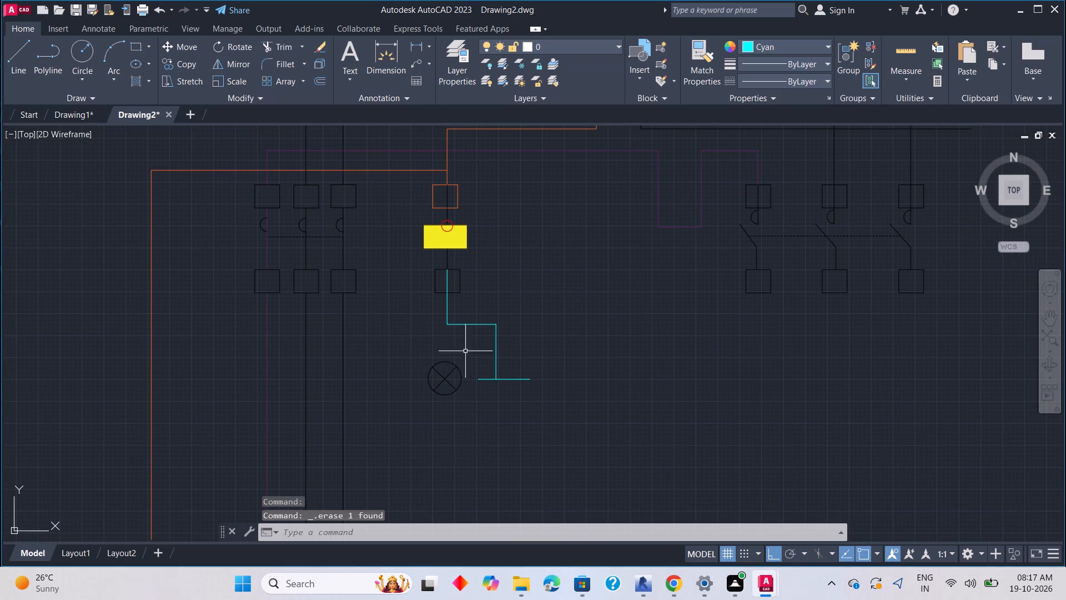
{"action": "left_click", "coordinate": [460, 279]}
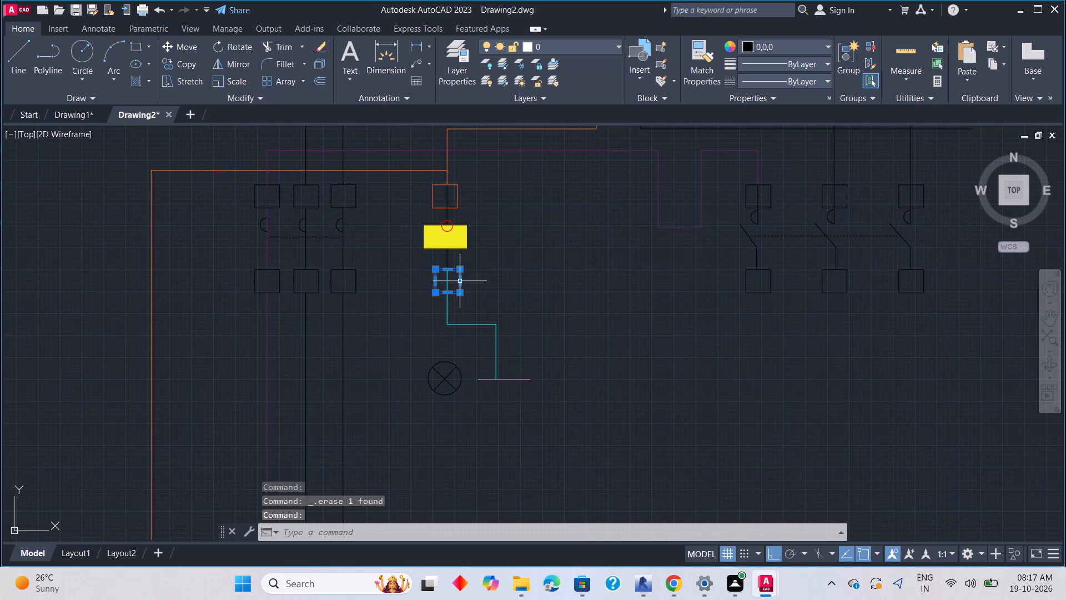
{"action": "right_click", "coordinate": [527, 294]}
{"action": "left_click", "coordinate": [561, 324]}
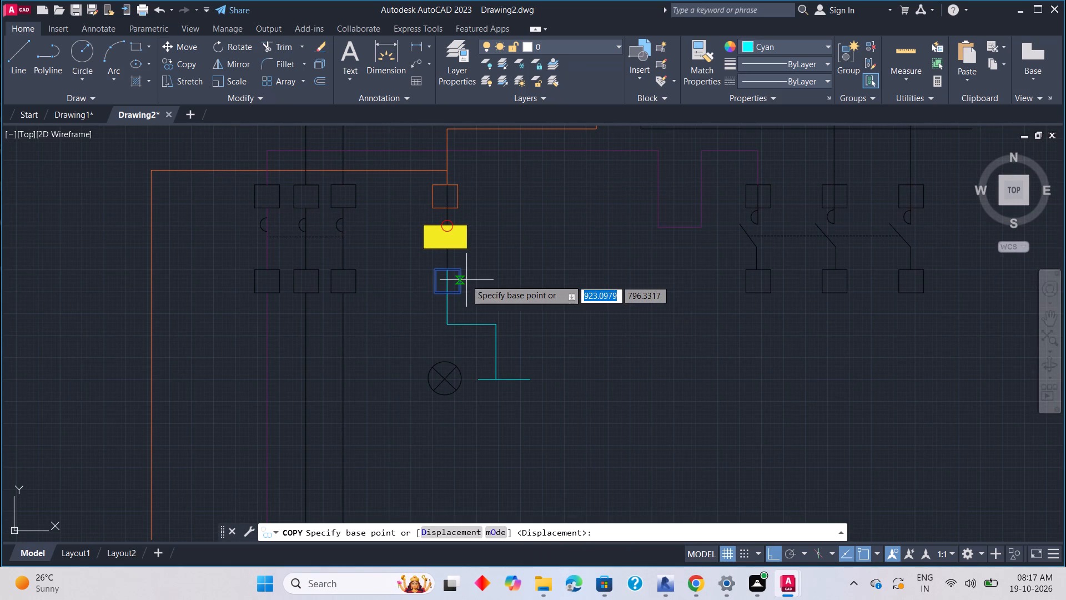
{"action": "left_click", "coordinate": [460, 282]}
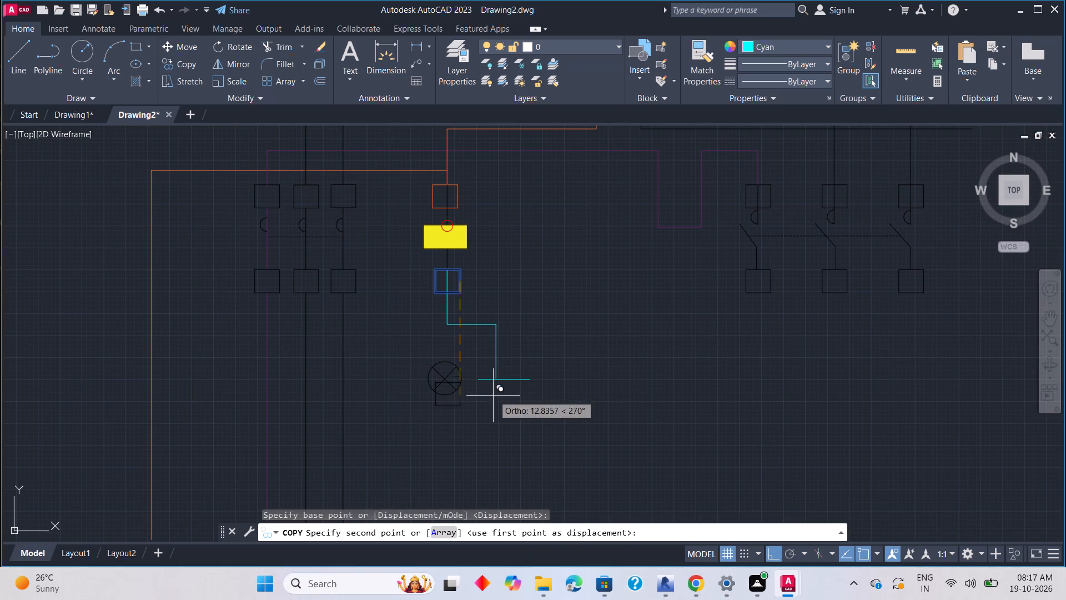
{"action": "scroll", "coordinate": [482, 384], "scroll_direction": "up", "scroll_amount": 2}
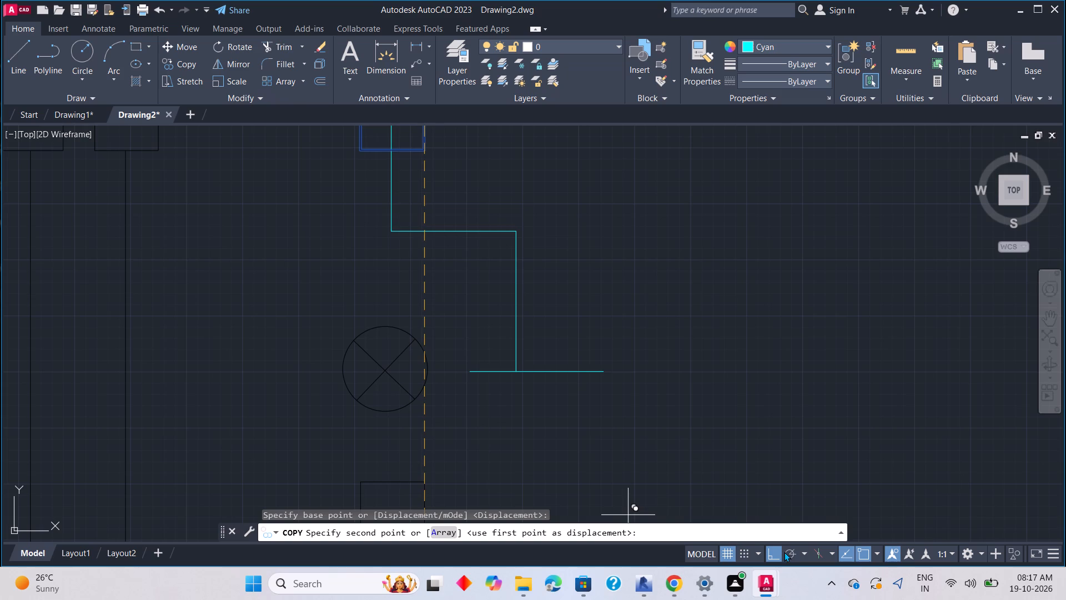
{"action": "left_click", "coordinate": [776, 553]}
{"action": "scroll", "coordinate": [491, 383], "scroll_direction": "up", "scroll_amount": 3}
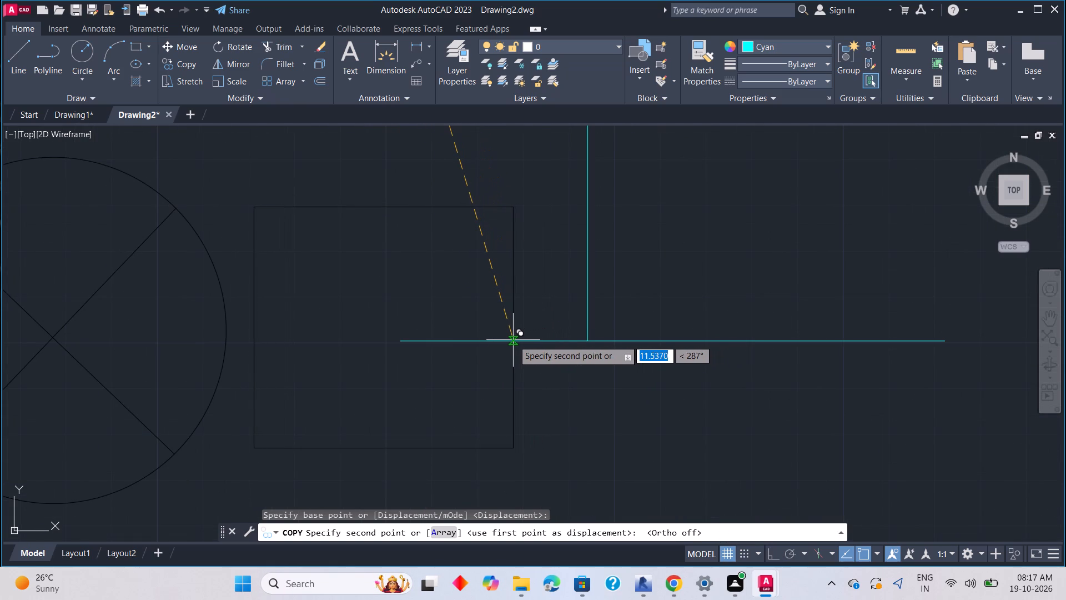
{"action": "left_click", "coordinate": [512, 341]}
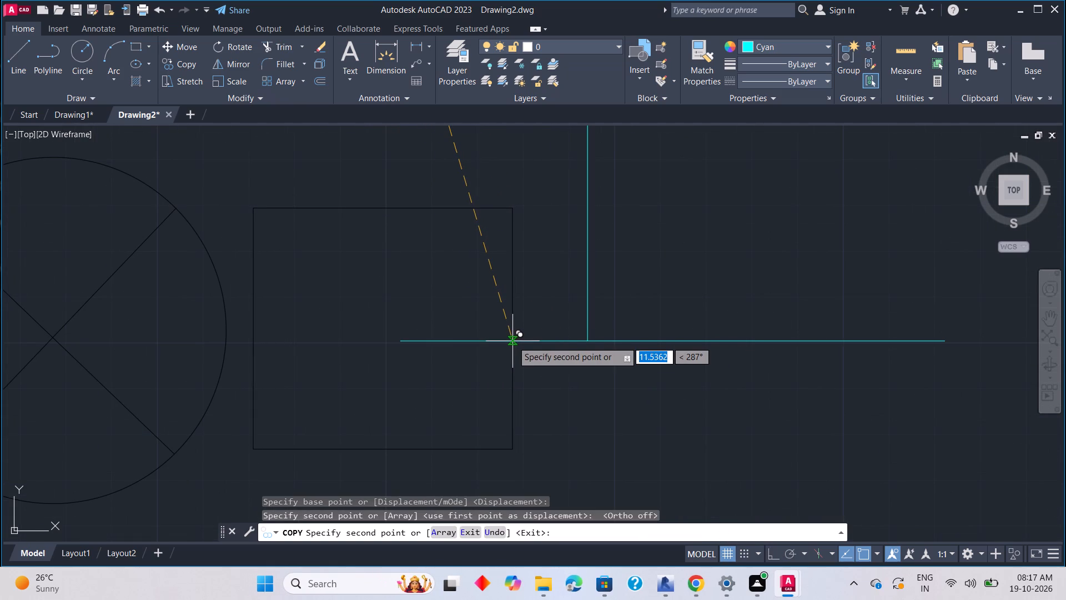
{"action": "key", "text": "Escape"}
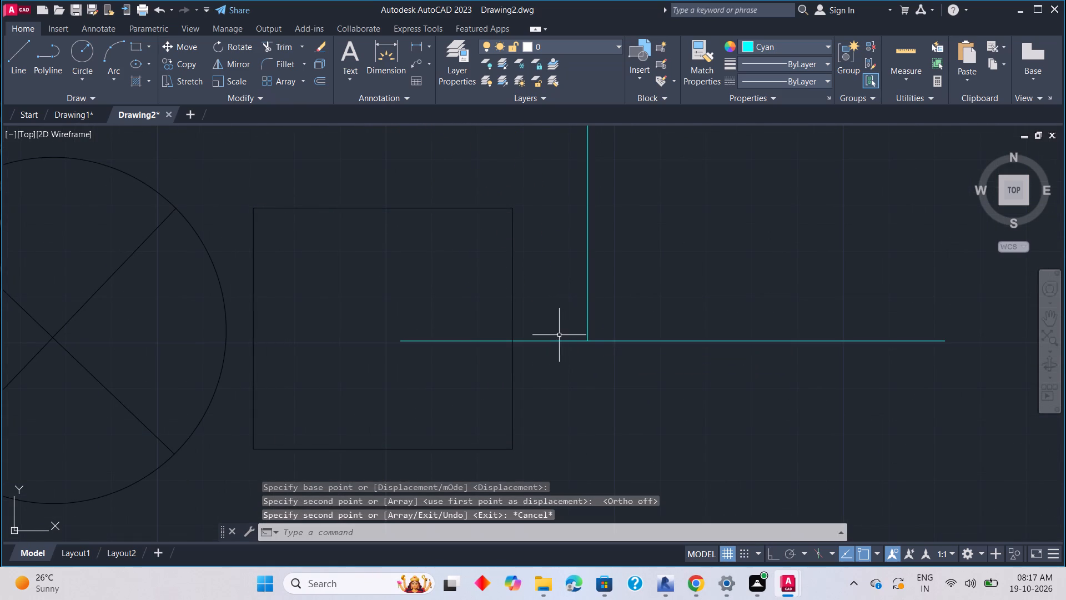
Trim away the part of the horizontal cyan line that lies inside the copied terminal square.
{"action": "middle_click_drag", "start_coordinate": [559, 334], "coordinate": [585, 384]}
{"action": "scroll", "coordinate": [594, 423], "scroll_direction": "down", "scroll_amount": 2}
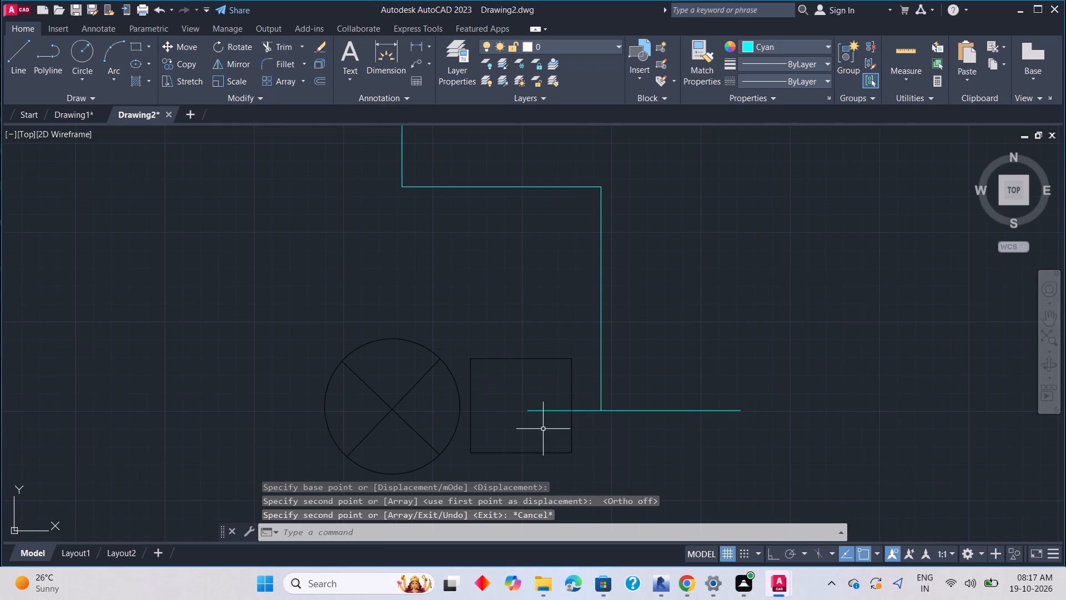
{"action": "key", "text": "t"}
{"action": "key", "text": "r"}
{"action": "key", "text": "space"}
{"action": "left_click", "coordinate": [544, 410]}
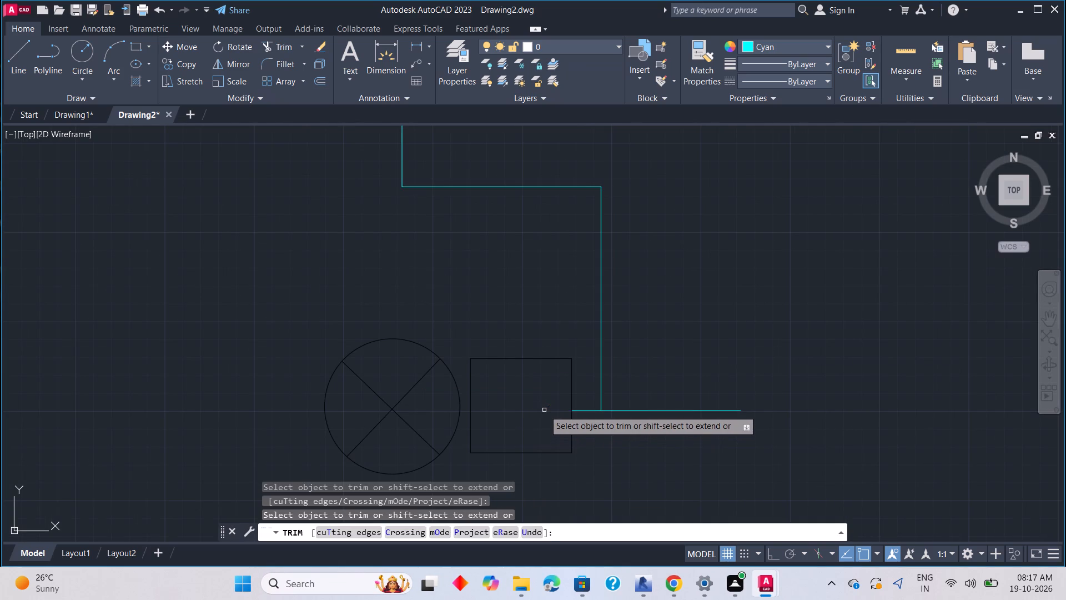
{"action": "key", "text": "grave"}
{"action": "key", "text": "Escape"}
{"action": "key", "text": "Escape"}
{"action": "key", "text": "Escape"}
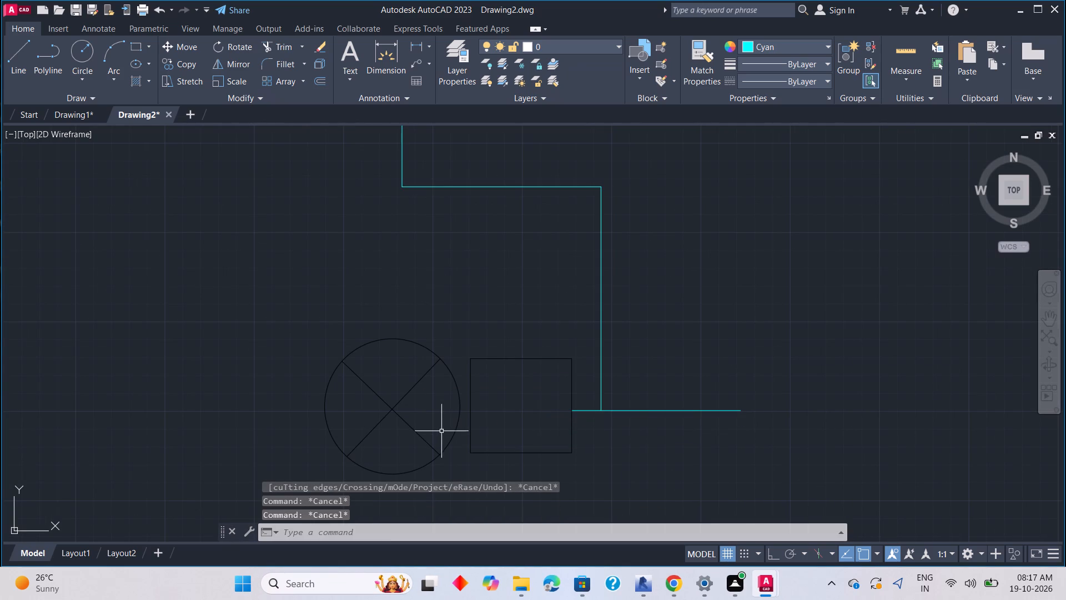
Turn on Ortho mode and move the lamp symbol left, away from the terminal square, leaving a gap between them.
{"action": "middle_click_drag", "start_coordinate": [443, 431], "coordinate": [568, 411]}
{"action": "left_click_drag", "start_coordinate": [361, 252], "coordinate": [465, 282]}
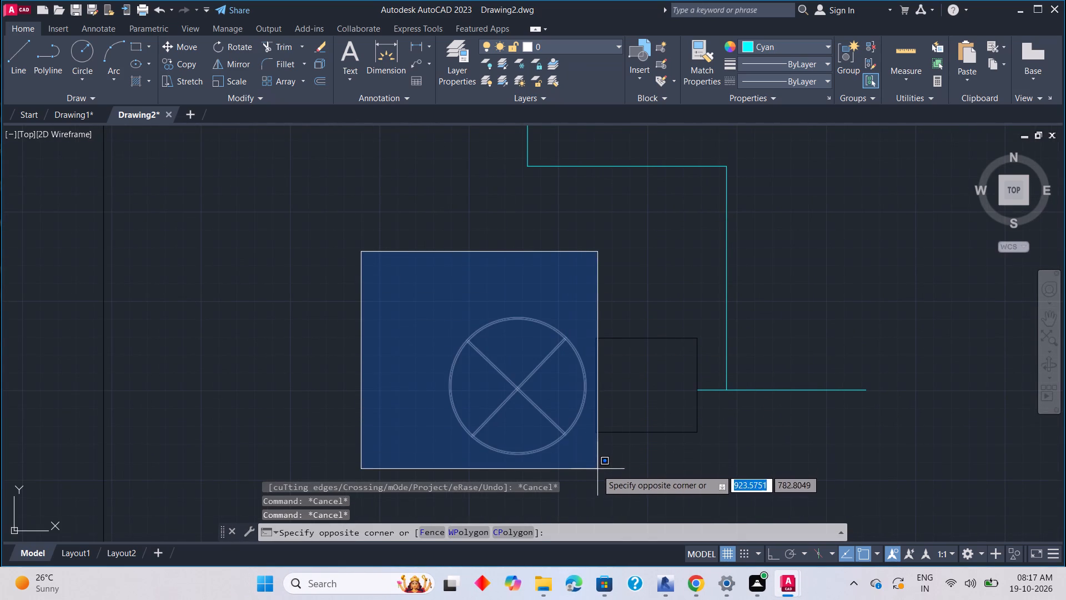
{"action": "left_click", "coordinate": [589, 472]}
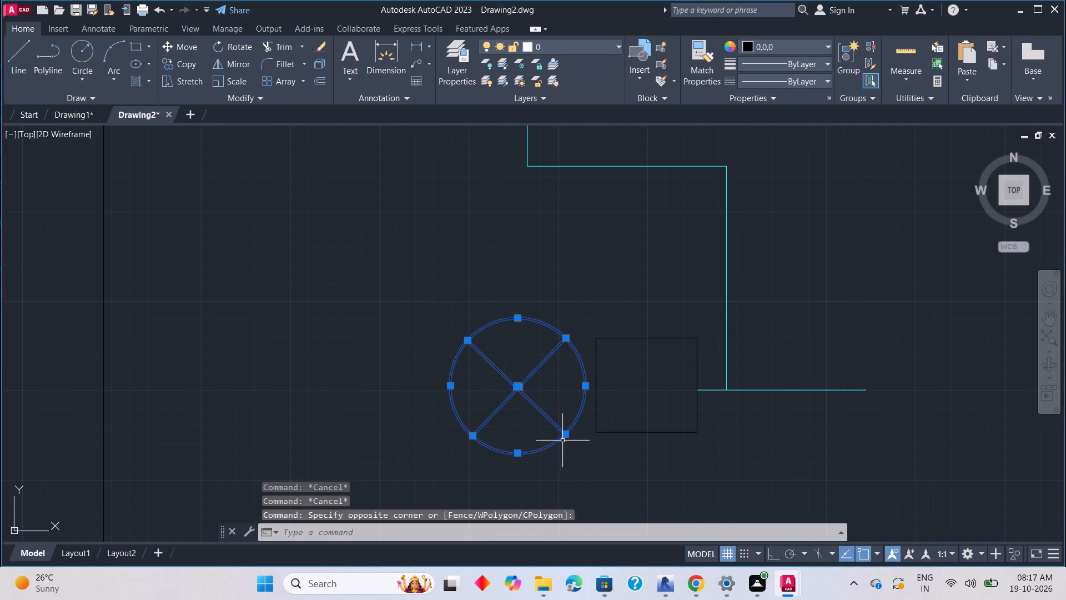
{"action": "right_click", "coordinate": [562, 441]}
{"action": "left_click", "coordinate": [601, 208]}
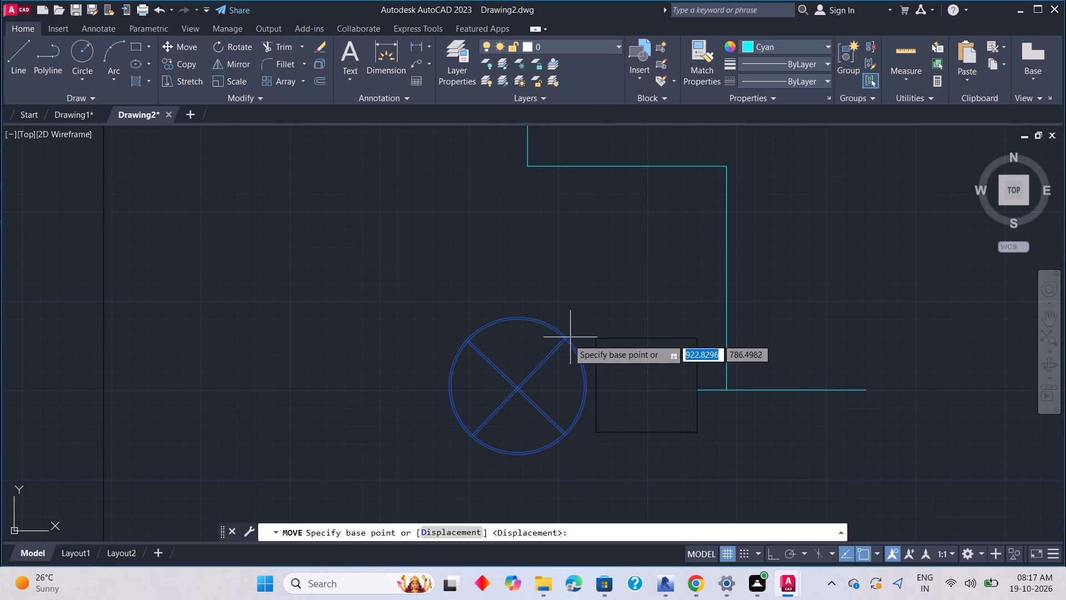
{"action": "left_click", "coordinate": [517, 389]}
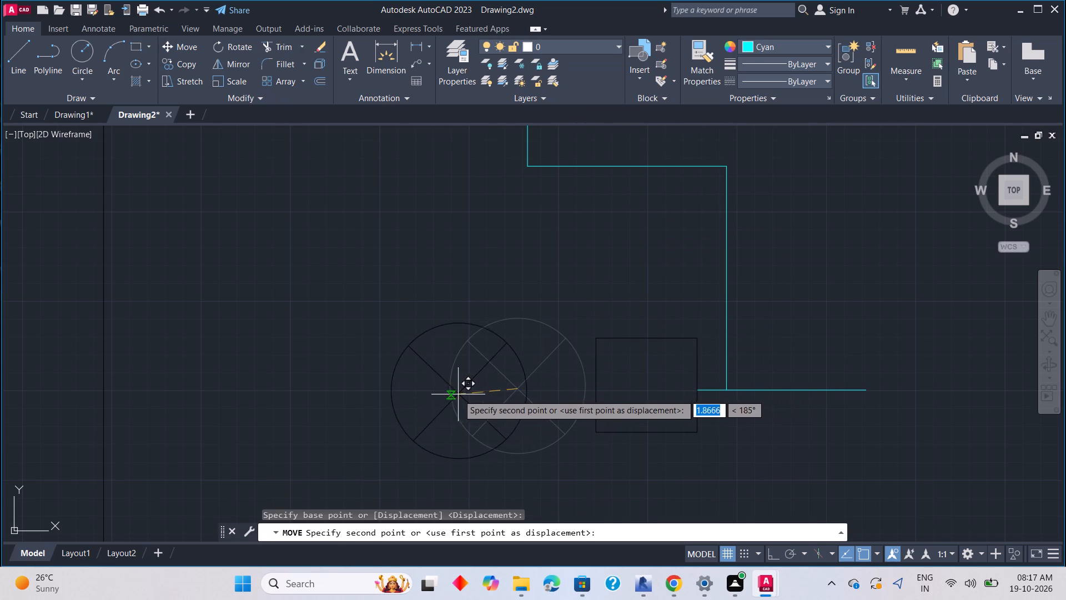
{"action": "left_click", "coordinate": [775, 556]}
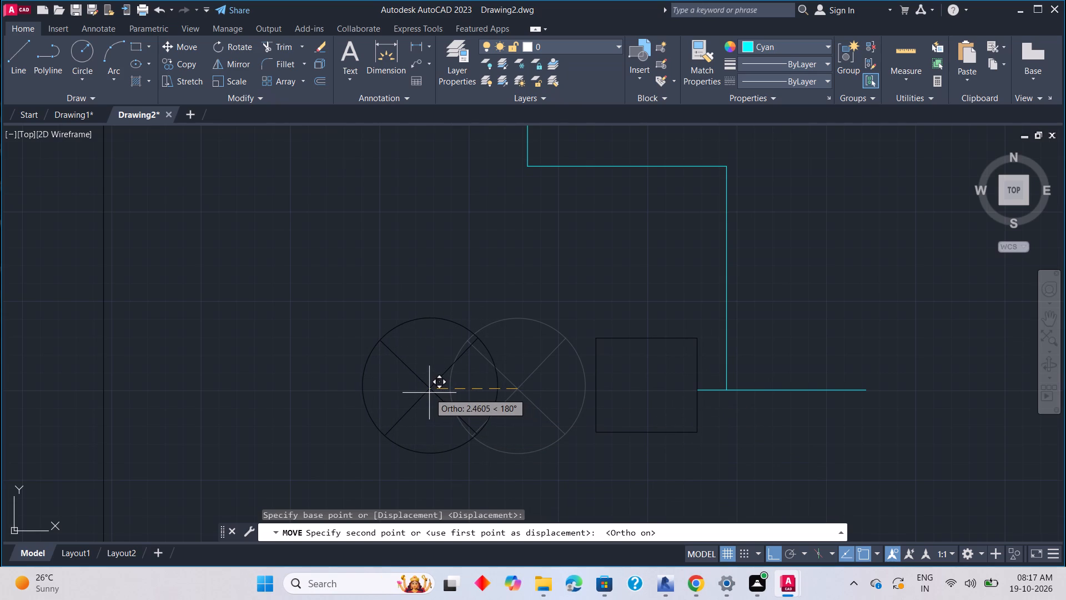
{"action": "left_click", "coordinate": [449, 395]}
{"action": "key", "text": "Escape"}
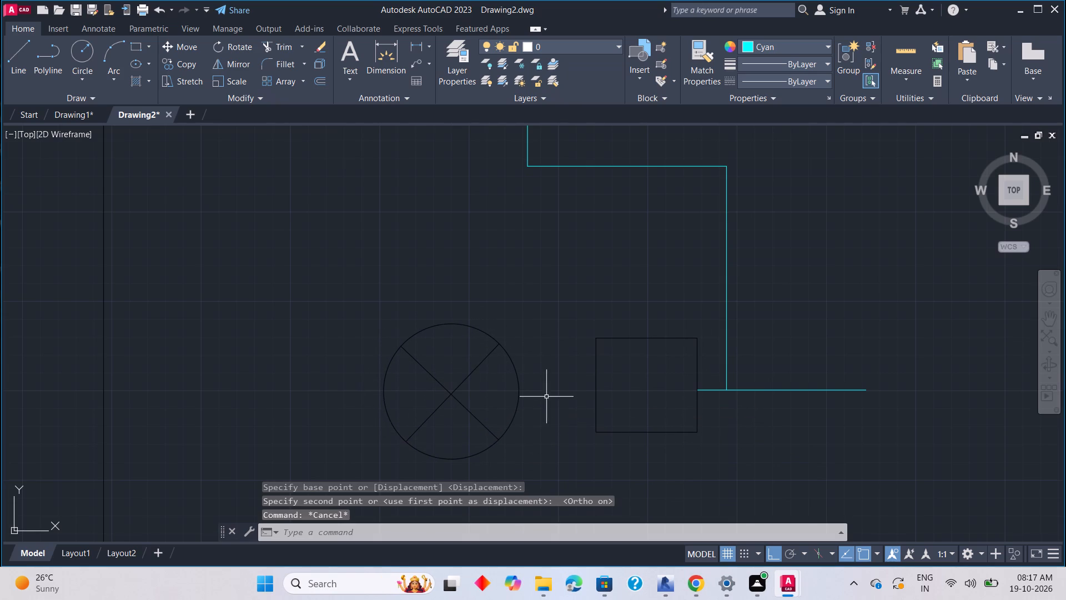
Copy the terminal square beside the lamp horizontally about 10 units to the lamp's left side.
{"action": "middle_click_drag", "start_coordinate": [558, 396], "coordinate": [542, 398]}
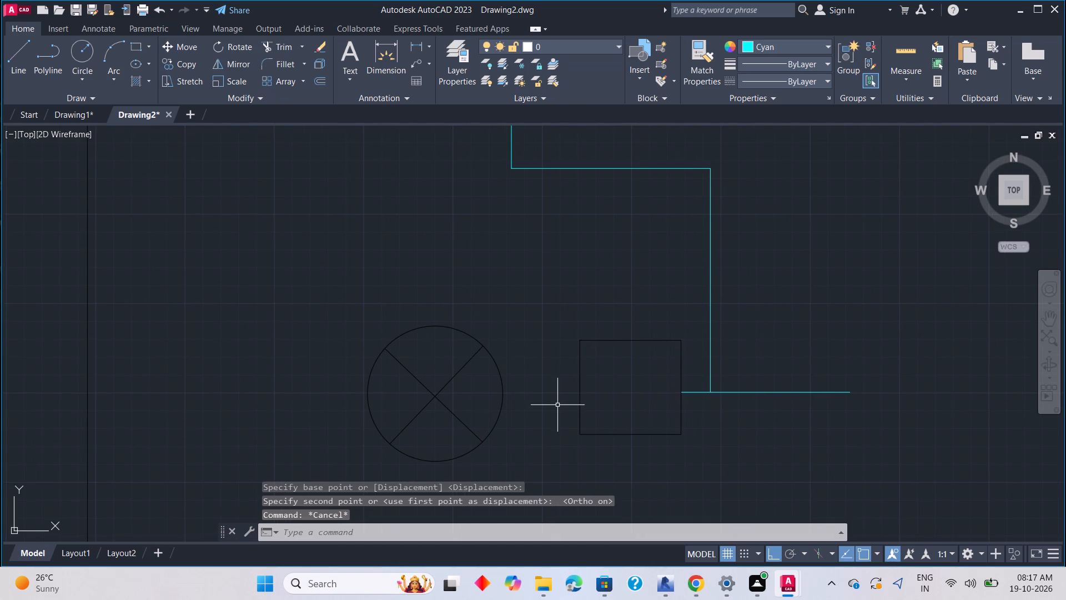
{"action": "scroll", "coordinate": [559, 407], "scroll_direction": "down", "scroll_amount": 3}
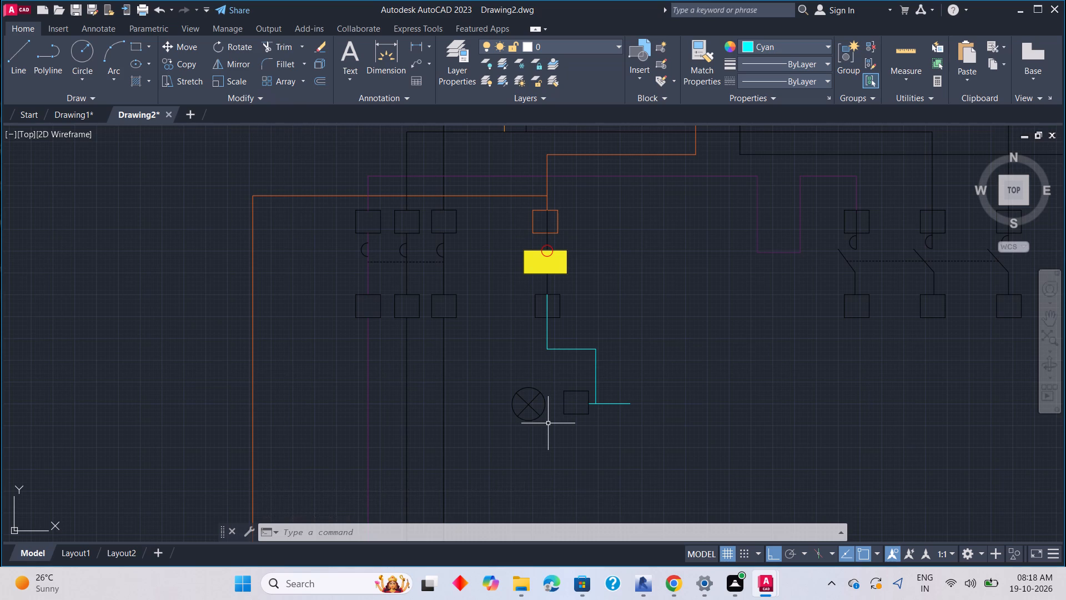
{"action": "scroll", "coordinate": [584, 416], "scroll_direction": "up", "scroll_amount": 2}
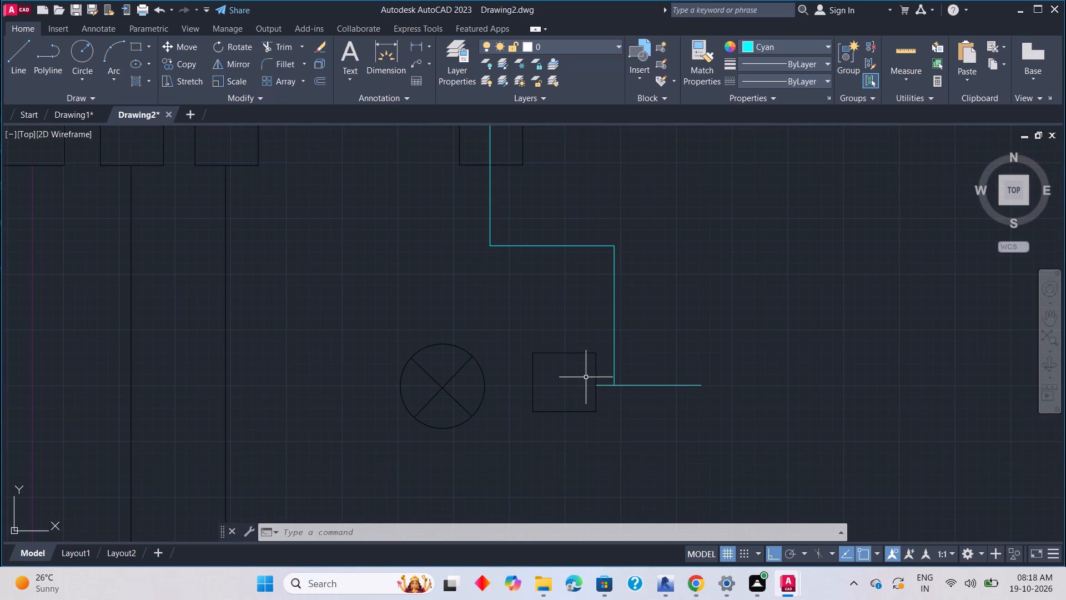
{"action": "left_click", "coordinate": [573, 413]}
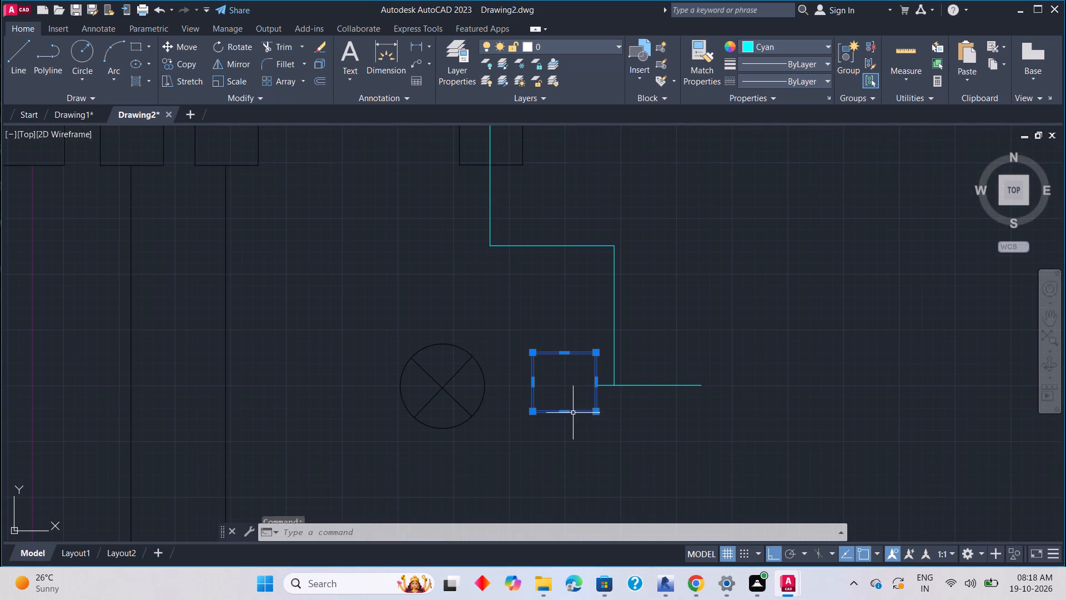
{"action": "right_click", "coordinate": [626, 455]}
{"action": "left_click", "coordinate": [699, 216]}
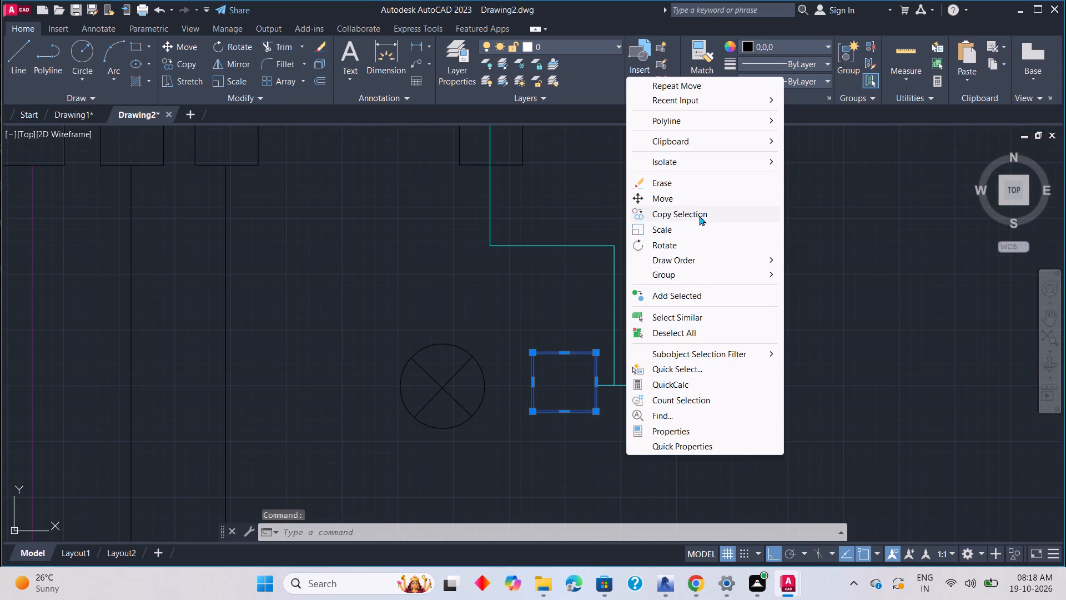
{"action": "left_click", "coordinate": [594, 385]}
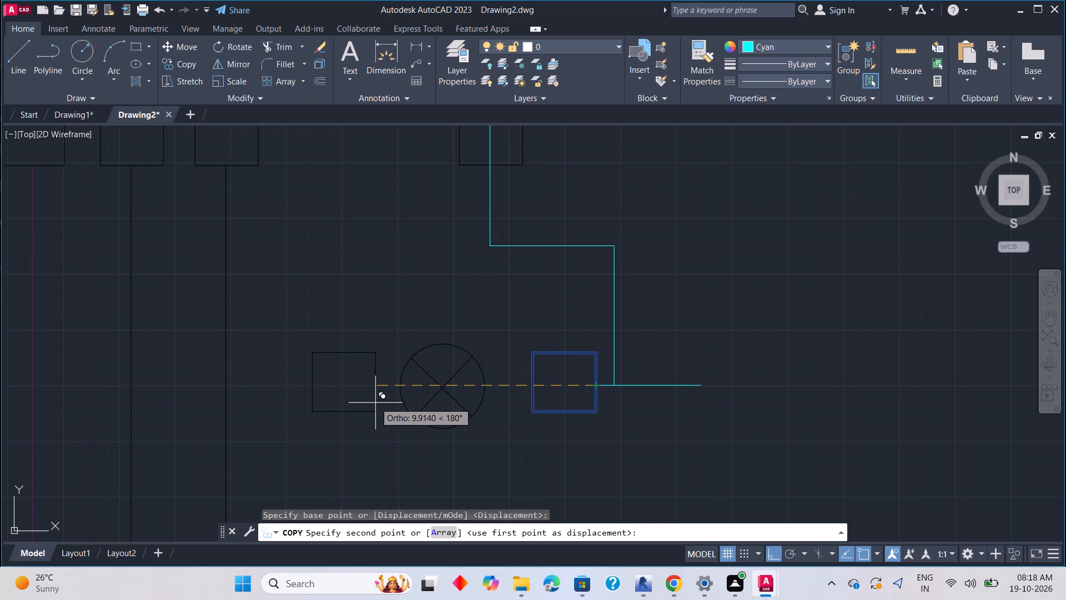
{"action": "left_click", "coordinate": [370, 404]}
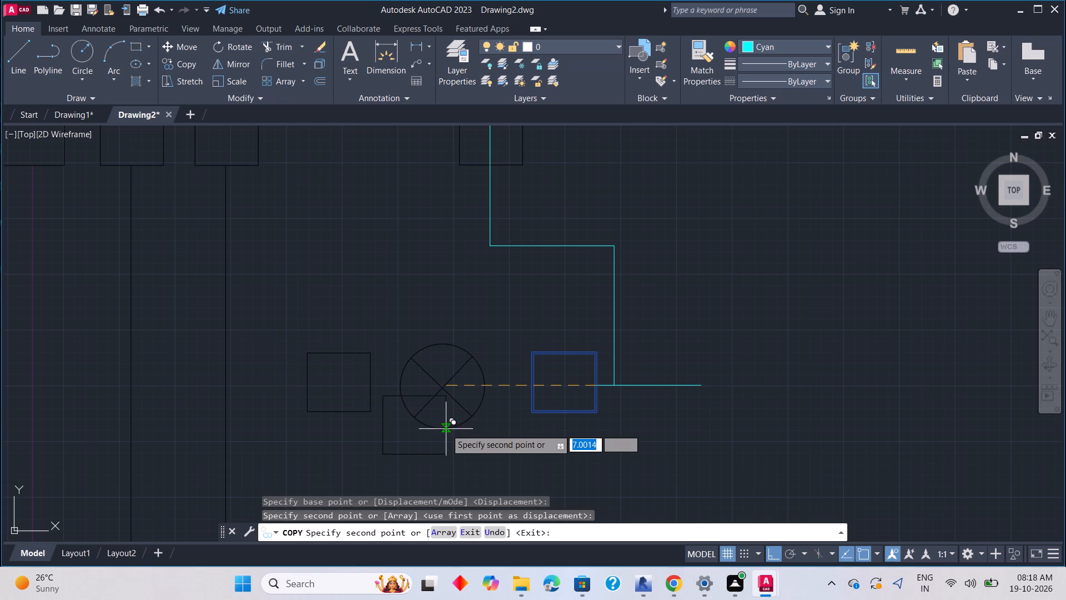
{"action": "key", "text": "grave"}
{"action": "key", "text": "Escape"}
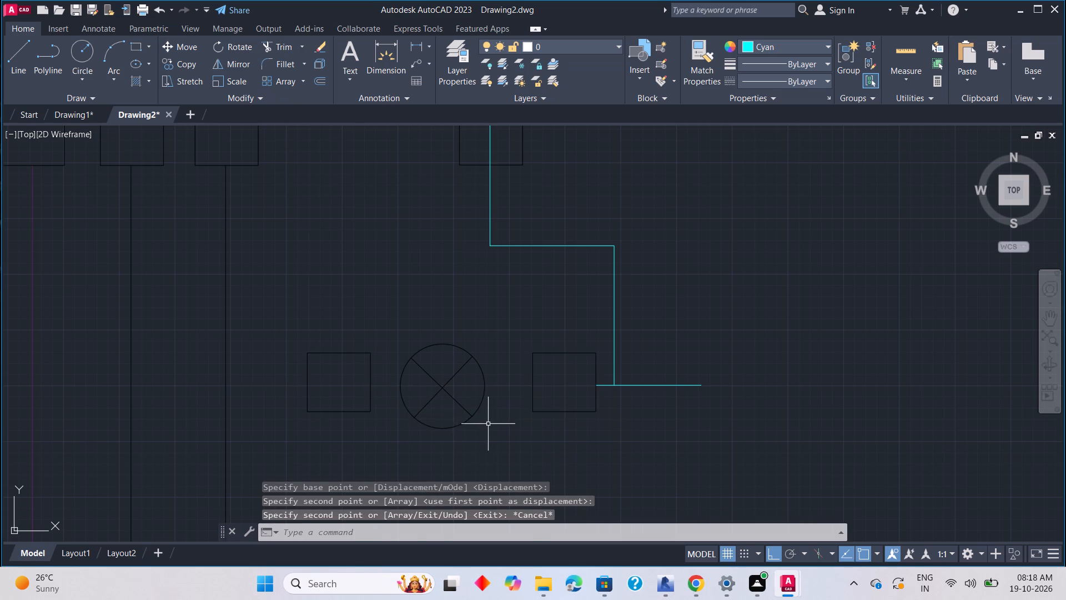
Move the lamp symbol horizontally about 1 unit right, towards the terminal square on the cyan line.
{"action": "left_click", "coordinate": [489, 425]}
{"action": "left_click", "coordinate": [403, 358]}
{"action": "right_click", "coordinate": [521, 421]}
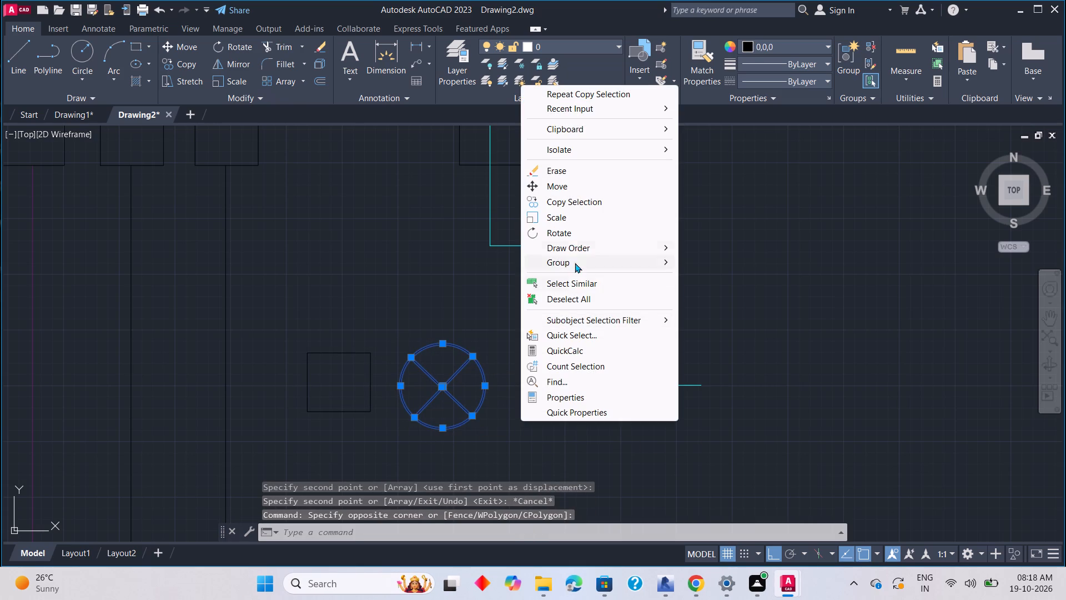
{"action": "left_click", "coordinate": [573, 183]}
{"action": "left_click", "coordinate": [443, 387]}
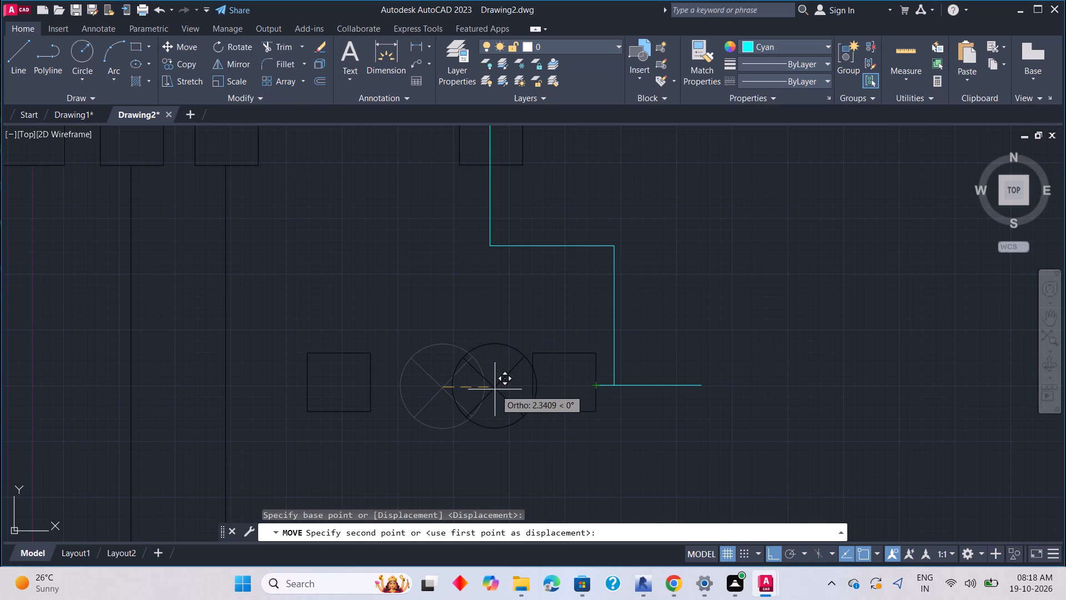
{"action": "left_click", "coordinate": [465, 386]}
{"action": "key", "text": "Escape"}
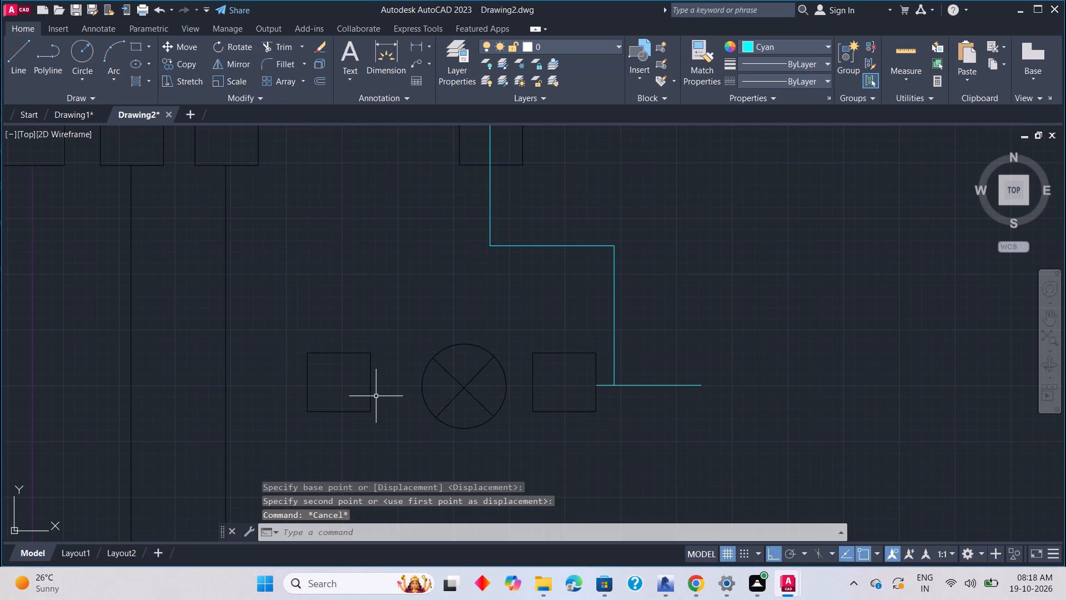
Move the copied terminal square left of the lamp horizontally about 1 unit towards the lamp.
{"action": "left_click_drag", "start_coordinate": [379, 428], "coordinate": [370, 411]}
{"action": "left_click", "coordinate": [335, 393]}
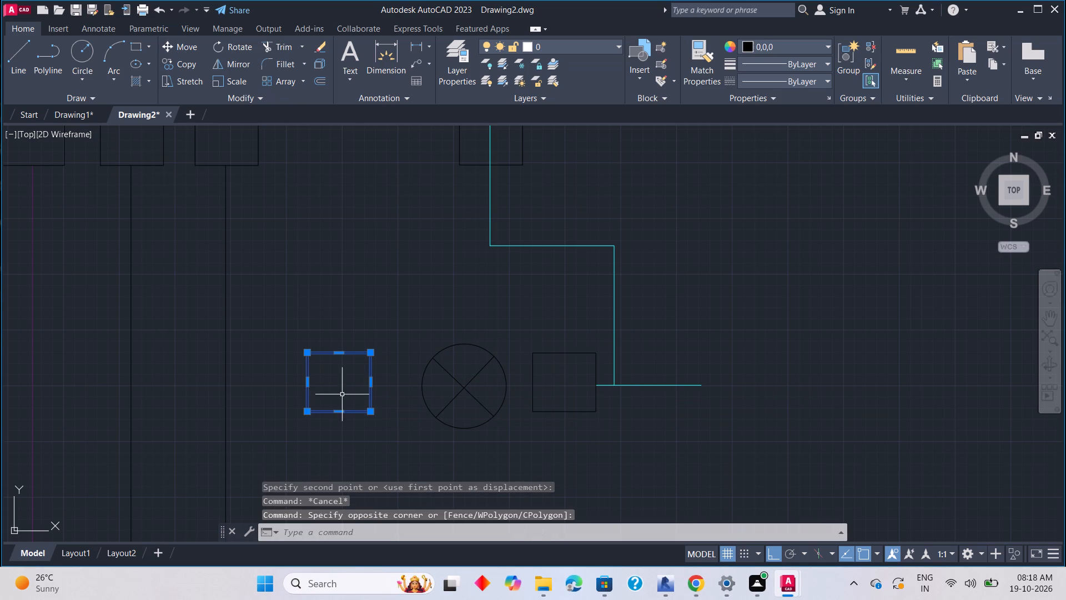
{"action": "right_click", "coordinate": [342, 394]}
{"action": "left_click", "coordinate": [400, 142]}
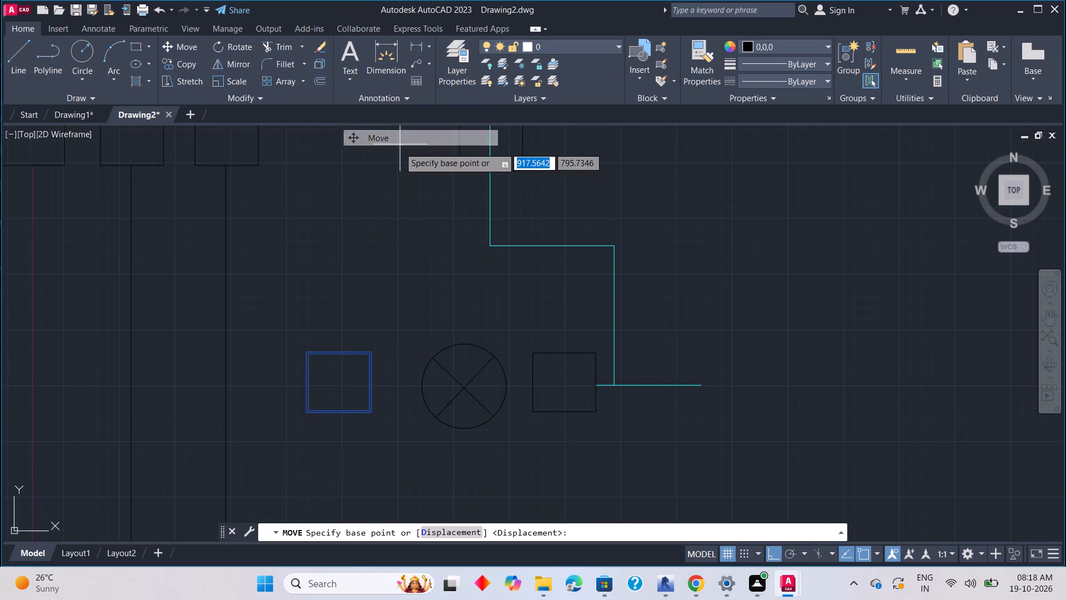
{"action": "left_click", "coordinate": [370, 384]}
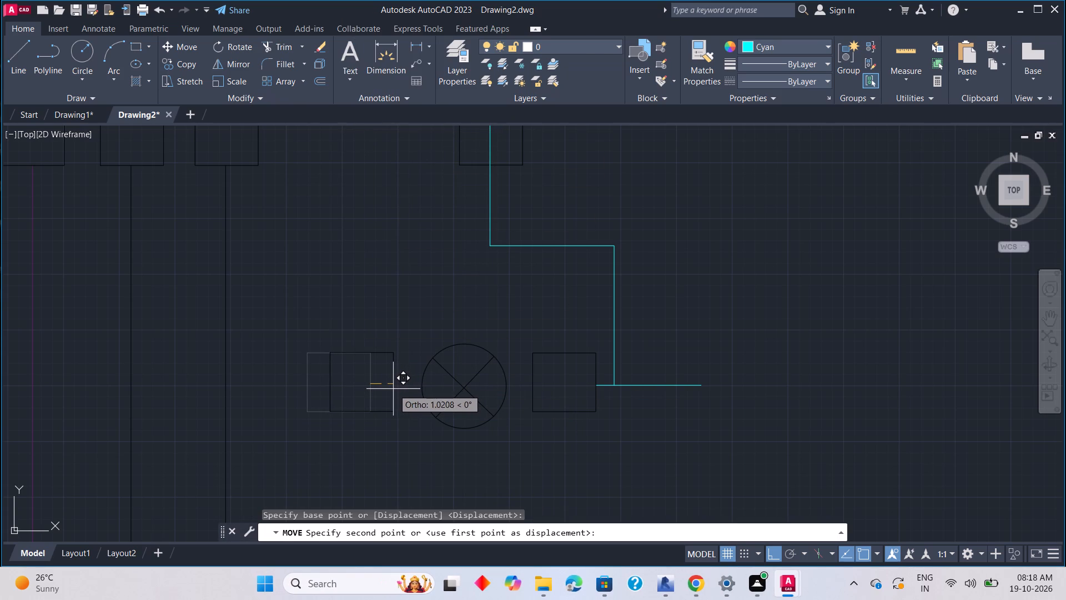
{"action": "left_click", "coordinate": [393, 389]}
{"action": "key", "text": "Escape"}
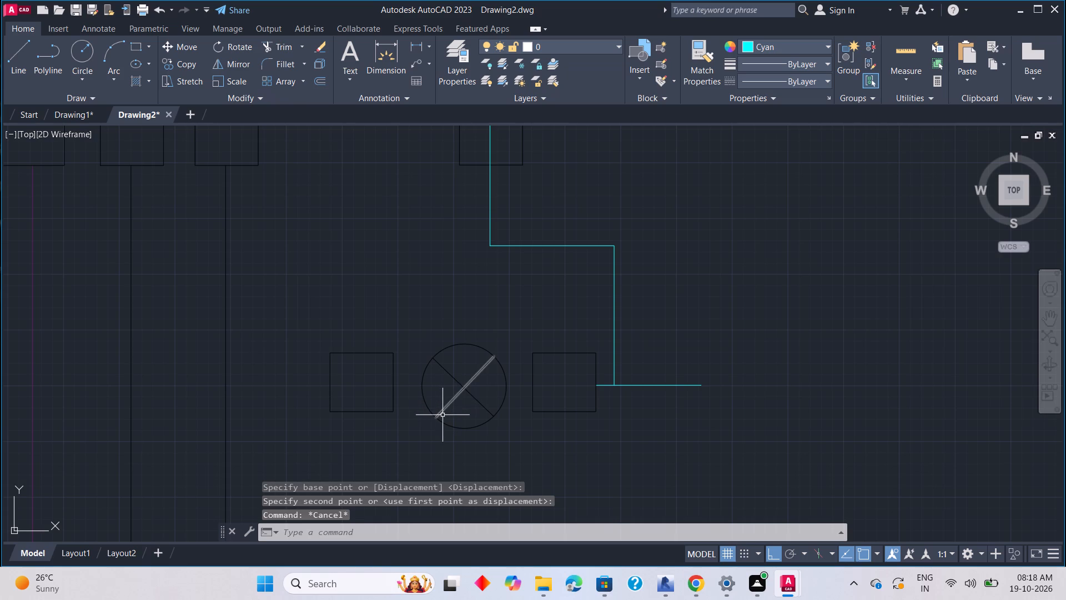
Draw a black (0,0,0) line from the cyan line's end at the right terminal square through the lamp to the left terminal square.
{"action": "type", "text": "l"}
{"action": "key", "text": "space"}
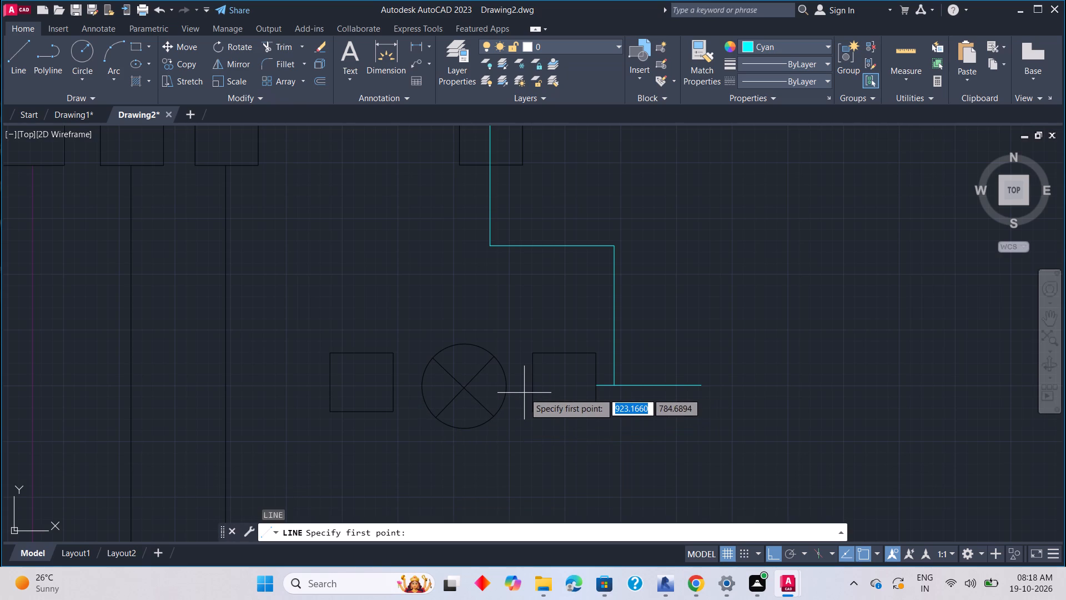
{"action": "scroll", "coordinate": [524, 395], "scroll_direction": "up", "scroll_amount": 1}
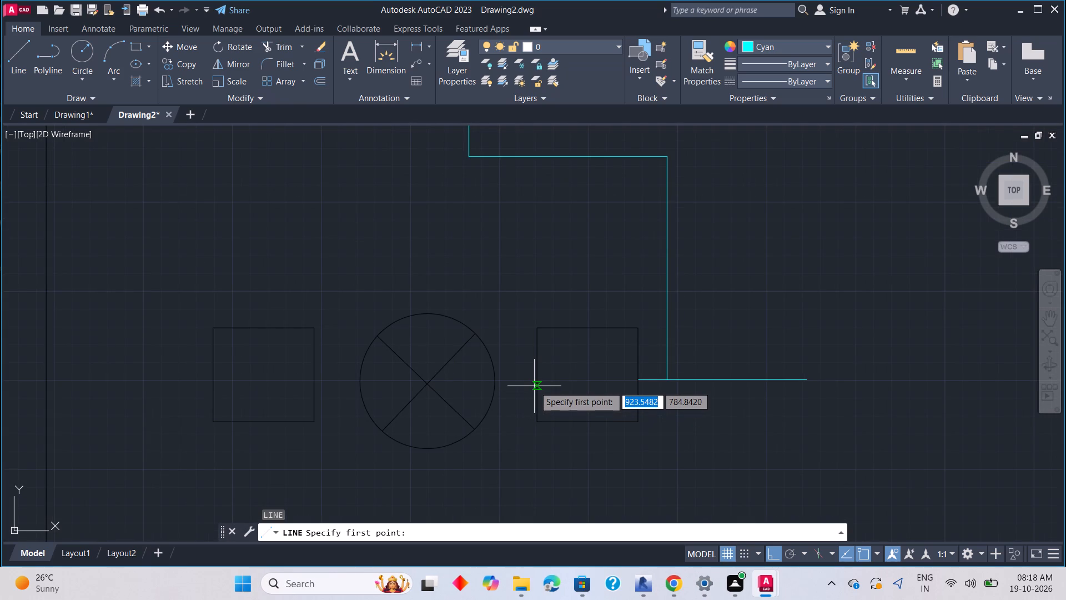
{"action": "left_click", "coordinate": [758, 42]}
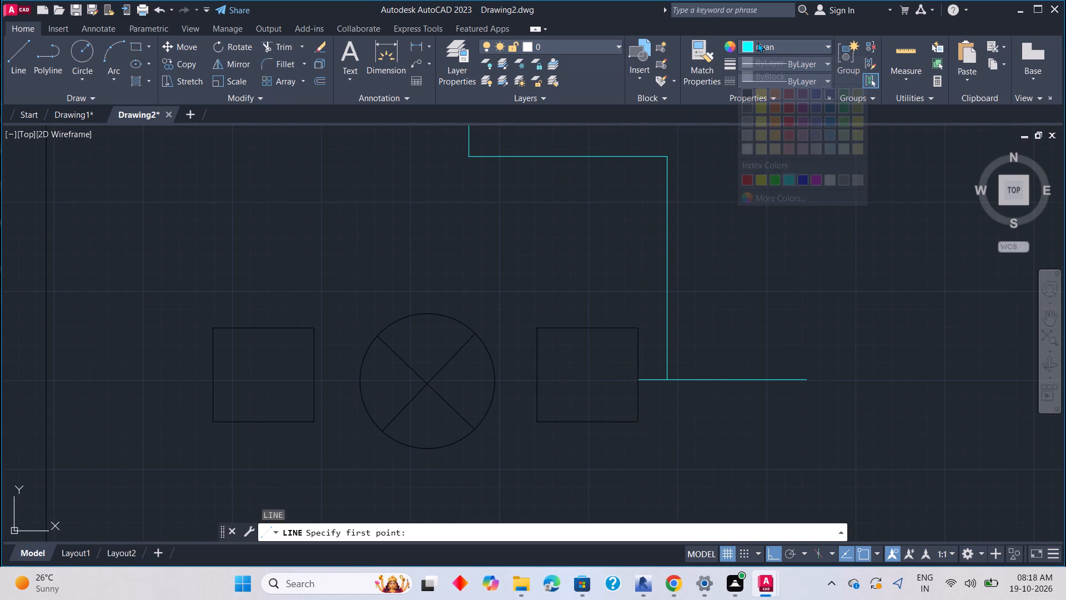
{"action": "left_click", "coordinate": [752, 97]}
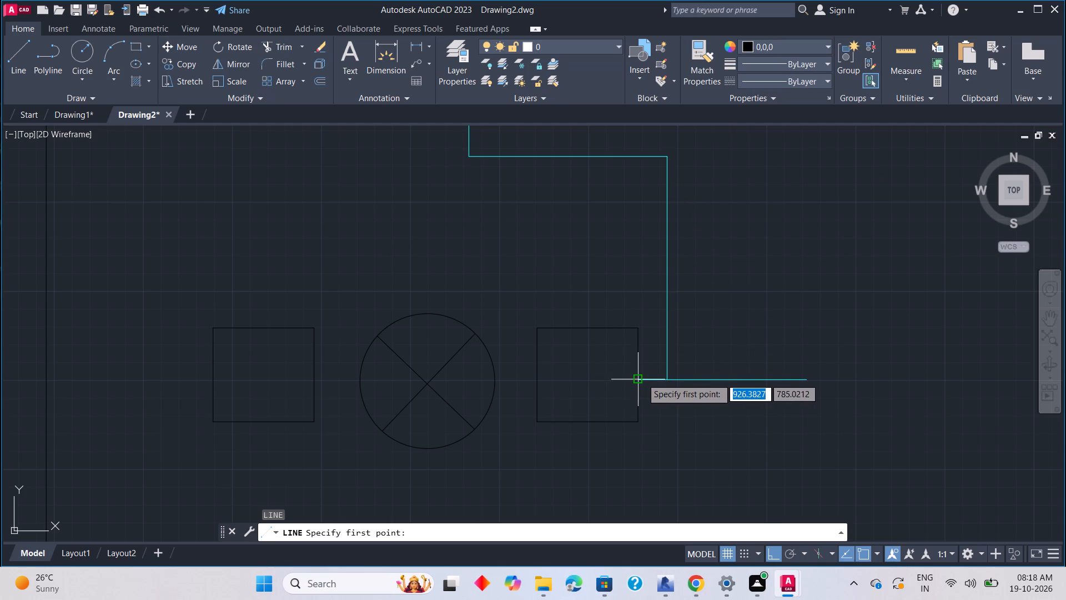
{"action": "left_click", "coordinate": [645, 380]}
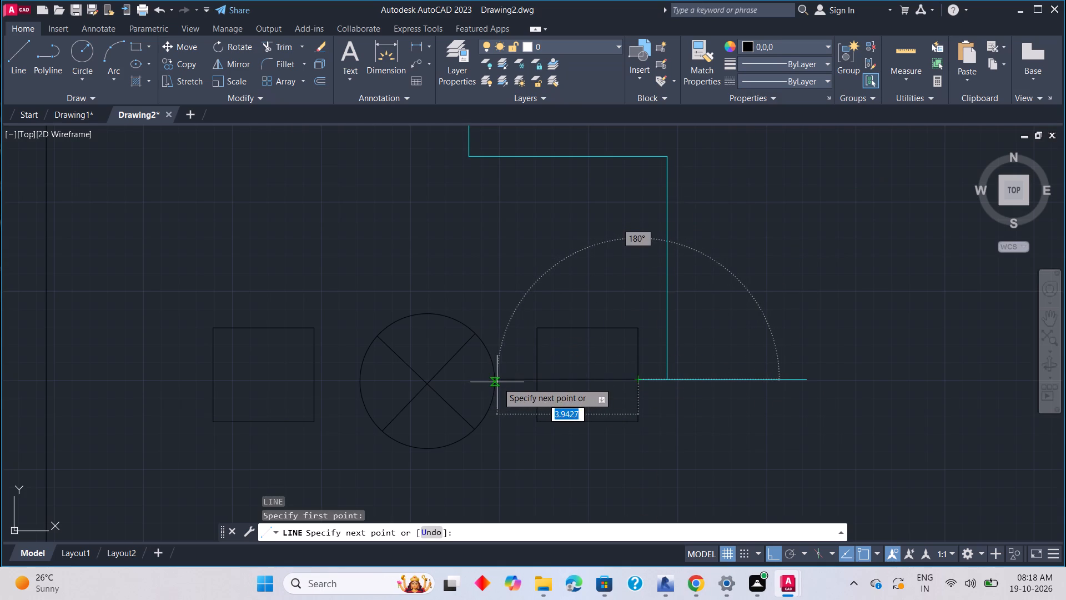
{"action": "scroll", "coordinate": [499, 382], "scroll_direction": "up", "scroll_amount": 3}
{"action": "scroll", "coordinate": [519, 385], "scroll_direction": "down", "scroll_amount": 2}
{"action": "scroll", "coordinate": [516, 387], "scroll_direction": "up", "scroll_amount": 1}
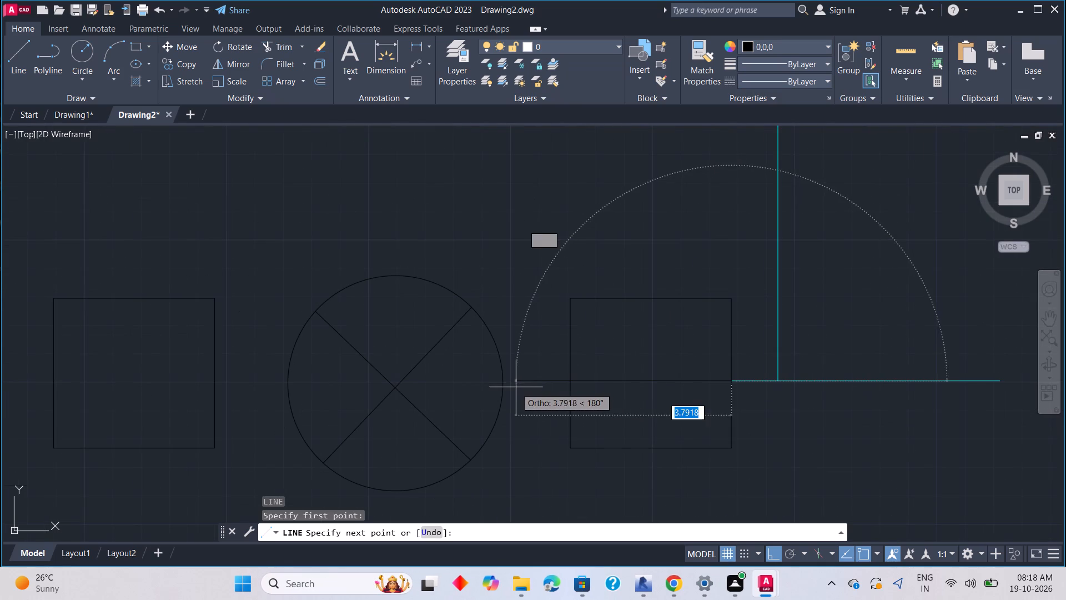
{"action": "scroll", "coordinate": [516, 387], "scroll_direction": "up", "scroll_amount": 1}
{"action": "left_click", "coordinate": [481, 372]}
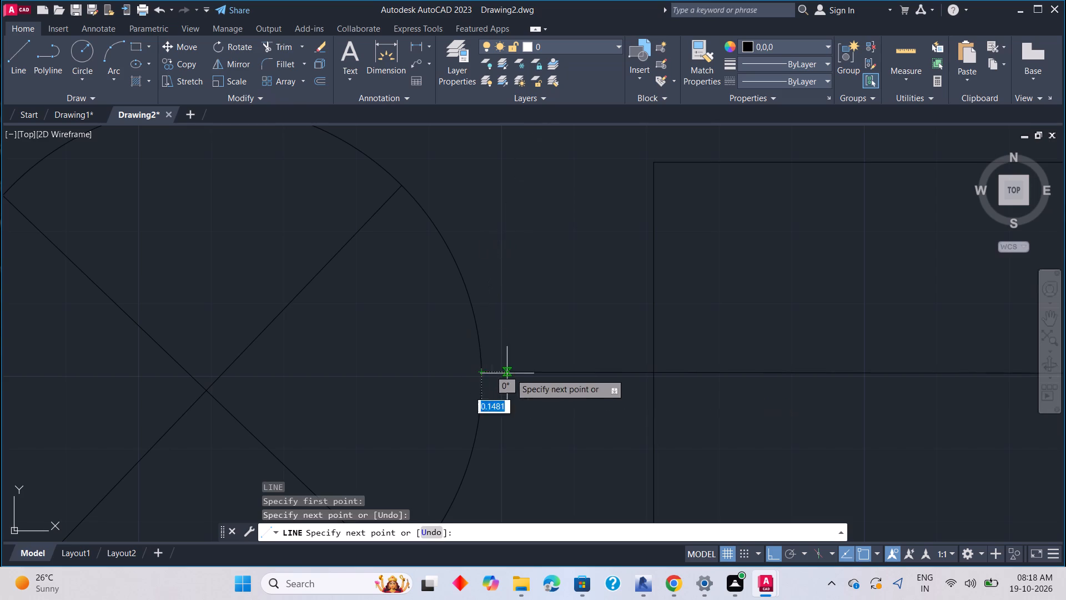
{"action": "scroll", "coordinate": [537, 389], "scroll_direction": "down", "scroll_amount": 3}
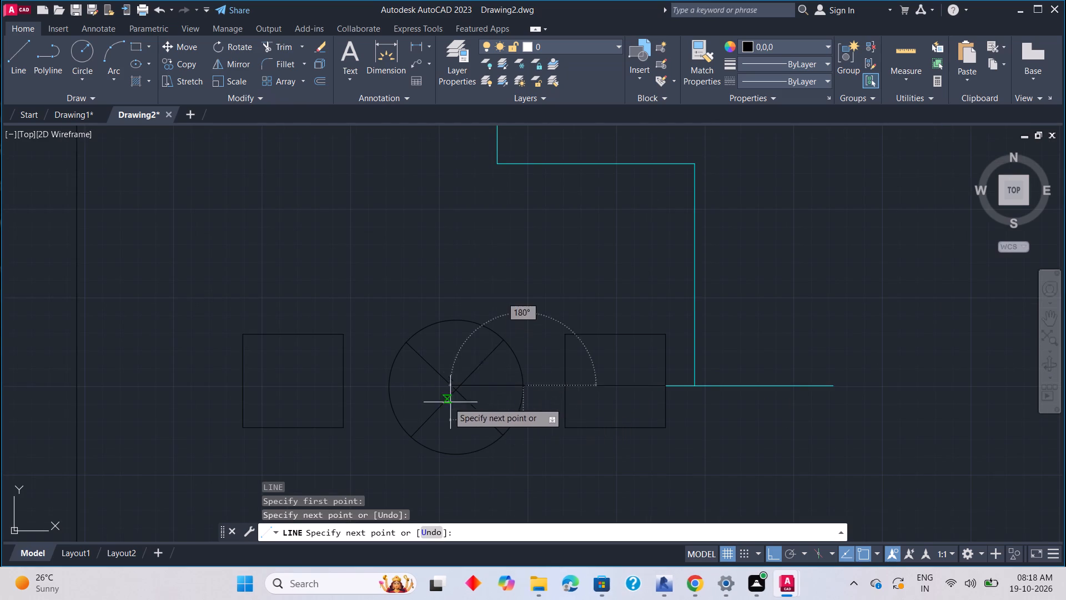
{"action": "left_click", "coordinate": [343, 387]}
{"action": "key", "text": "Escape"}
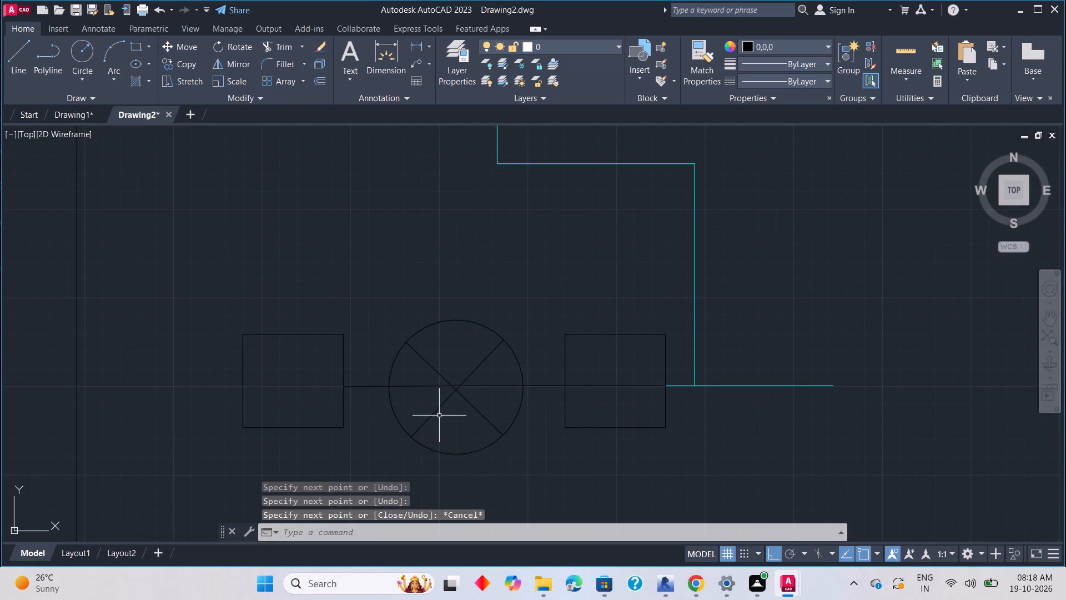
Trim away the parts of the black connecting line inside the lamp circle and inside the right terminal square.
{"action": "key", "text": "t"}
{"action": "type", "text": "r"}
{"action": "key", "text": "space"}
{"action": "left_click", "coordinate": [433, 387]}
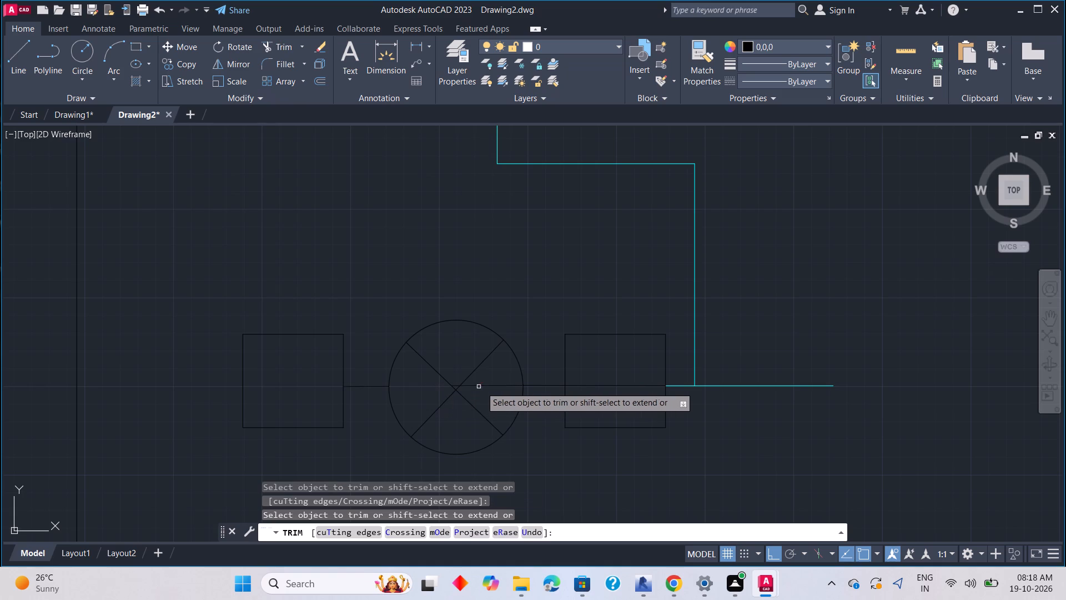
{"action": "left_click", "coordinate": [484, 387]}
{"action": "scroll", "coordinate": [460, 387], "scroll_direction": "up", "scroll_amount": 3}
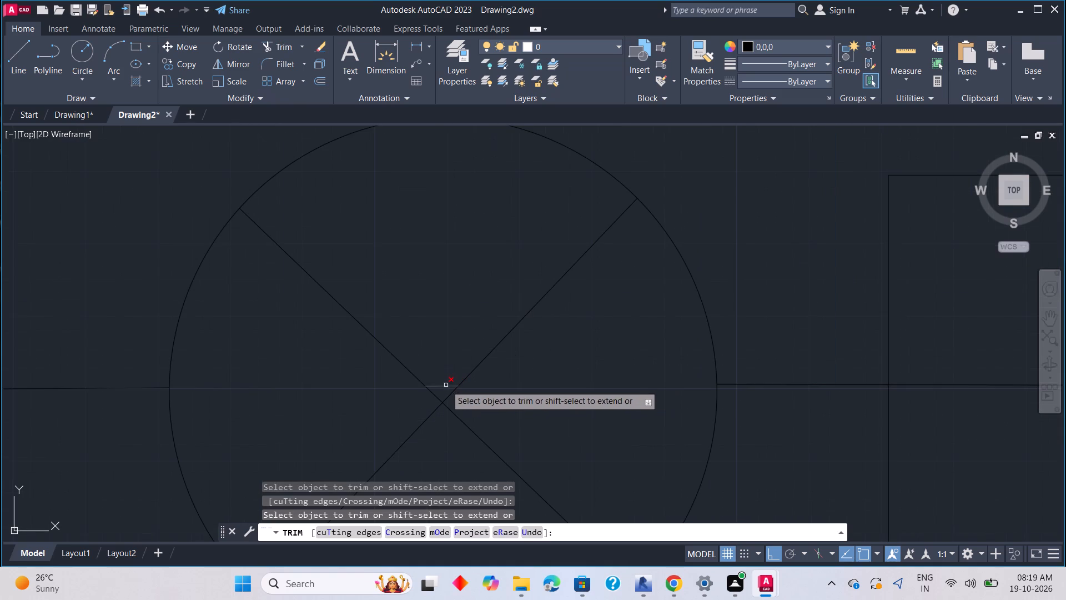
{"action": "left_click", "coordinate": [446, 385]}
{"action": "scroll", "coordinate": [445, 389], "scroll_direction": "down", "scroll_amount": 4}
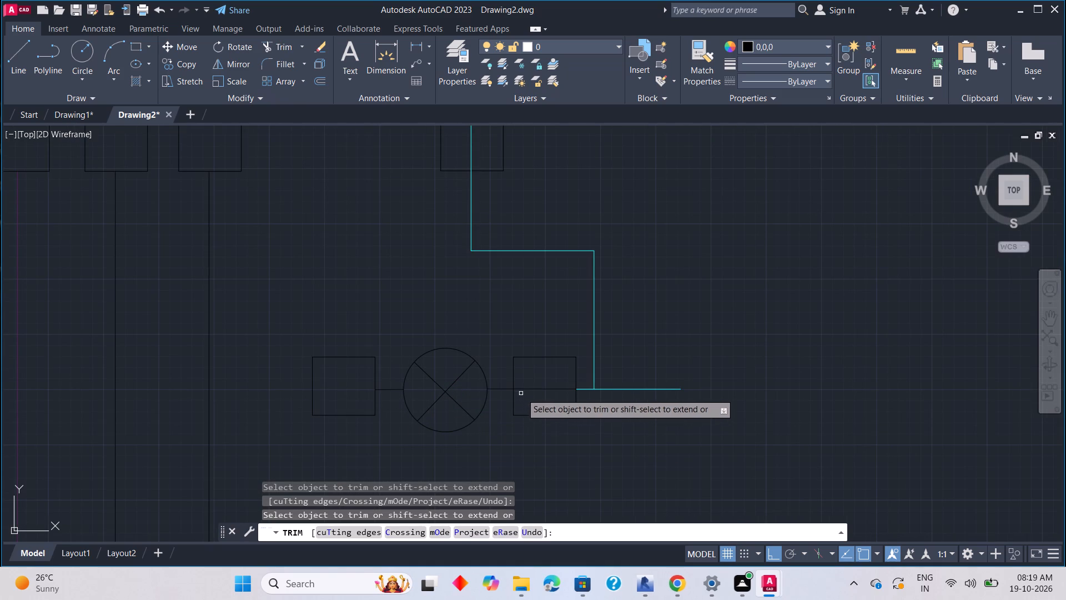
{"action": "left_click", "coordinate": [529, 391]}
{"action": "scroll", "coordinate": [496, 414], "scroll_direction": "down", "scroll_amount": 4}
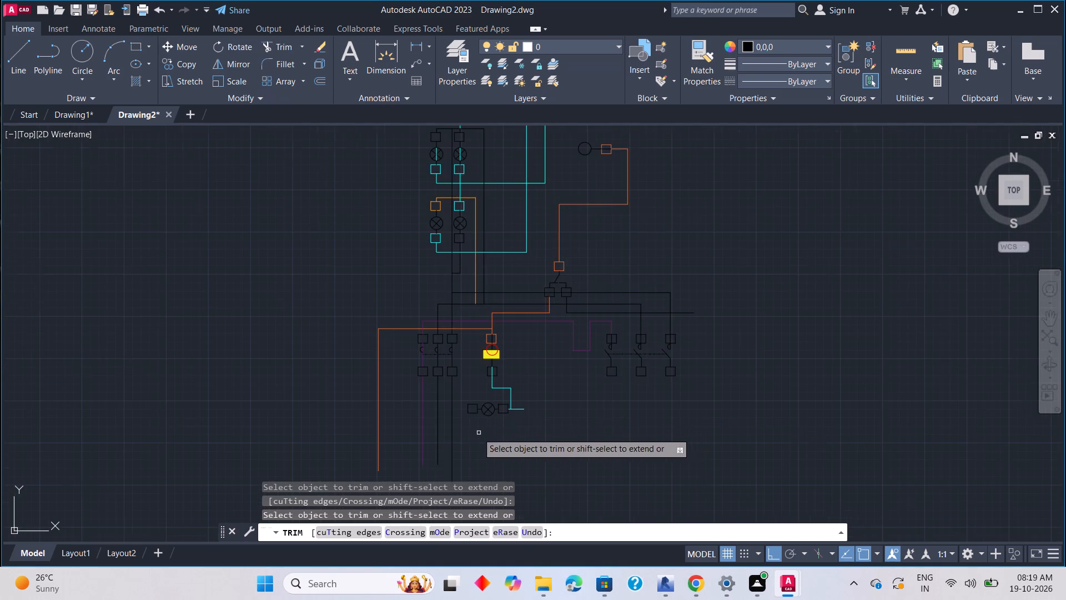
{"action": "scroll", "coordinate": [476, 432], "scroll_direction": "up", "scroll_amount": 2}
{"action": "key", "text": "Escape"}
{"action": "middle_click_drag", "start_coordinate": [436, 413], "coordinate": [540, 396]}
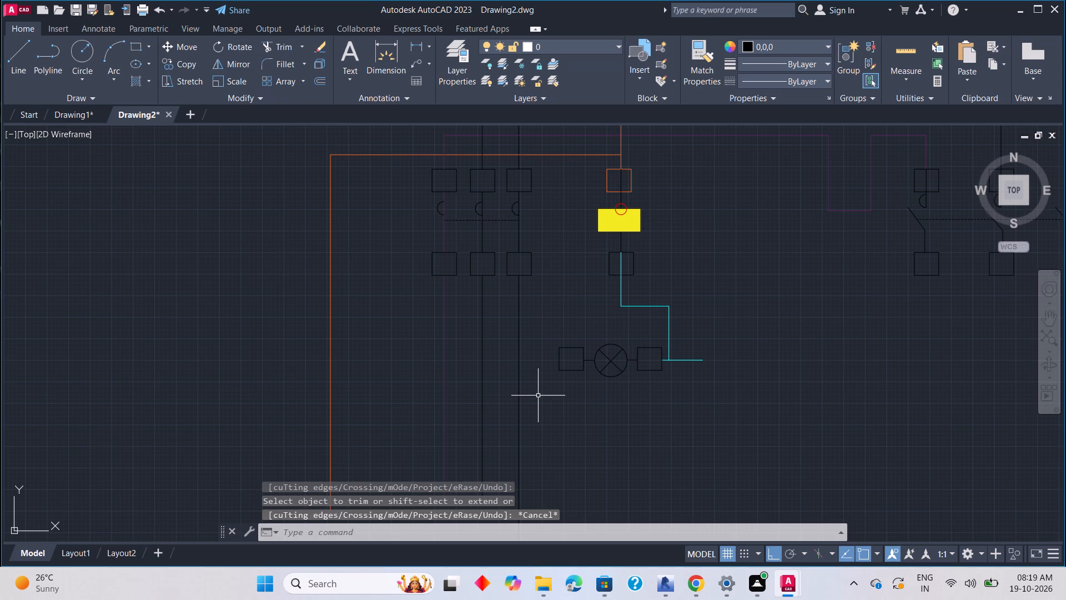
Draw a purple (100,33,101) stepped line from the left terminal square's outer side left, down about 4.6 units, and left to the purple vertical line.
{"action": "middle_click_drag", "start_coordinate": [537, 394], "coordinate": [584, 391]}
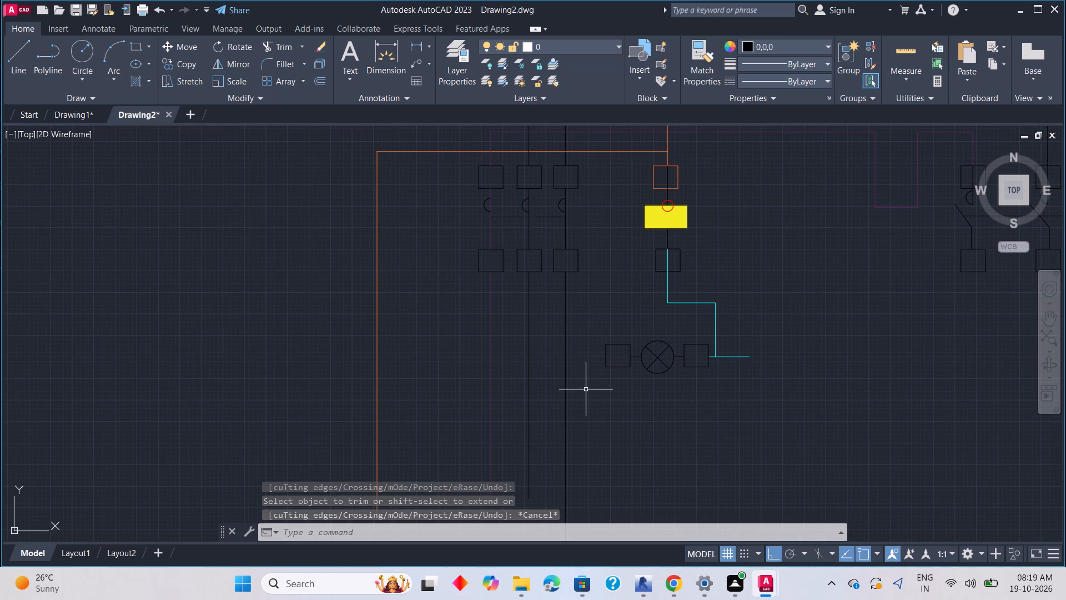
{"action": "type", "text": "l"}
{"action": "key", "text": "space"}
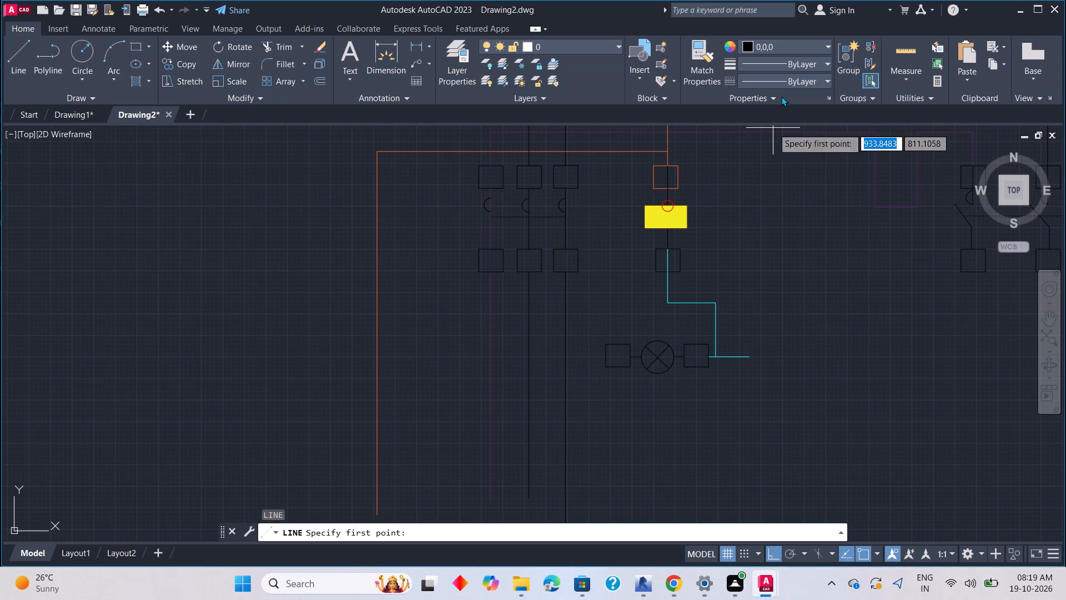
{"action": "left_click", "coordinate": [781, 48]}
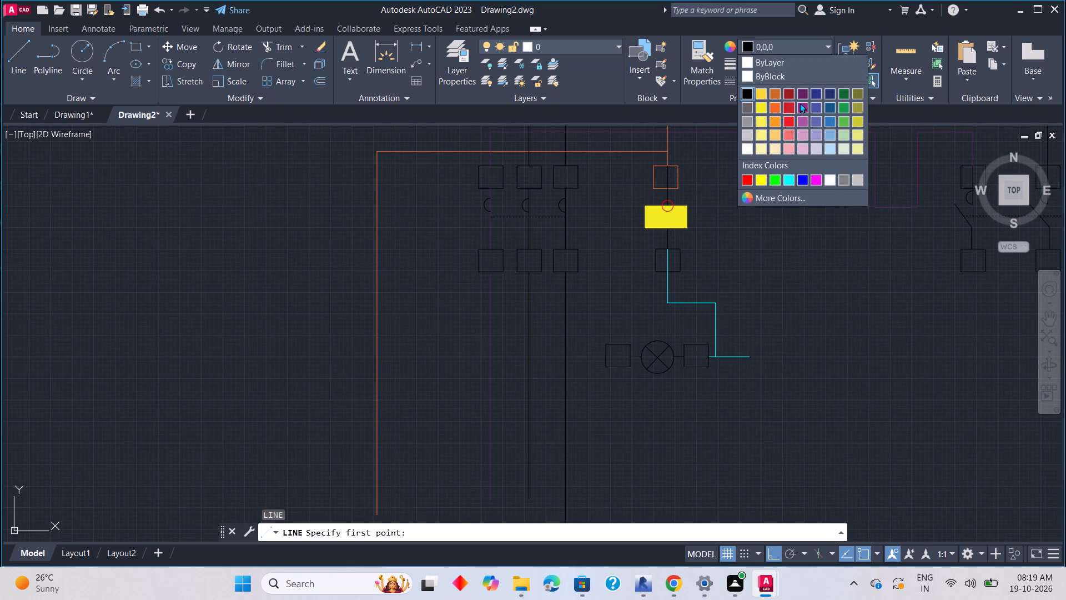
{"action": "left_click", "coordinate": [803, 97]}
{"action": "scroll", "coordinate": [604, 371], "scroll_direction": "up", "scroll_amount": 3}
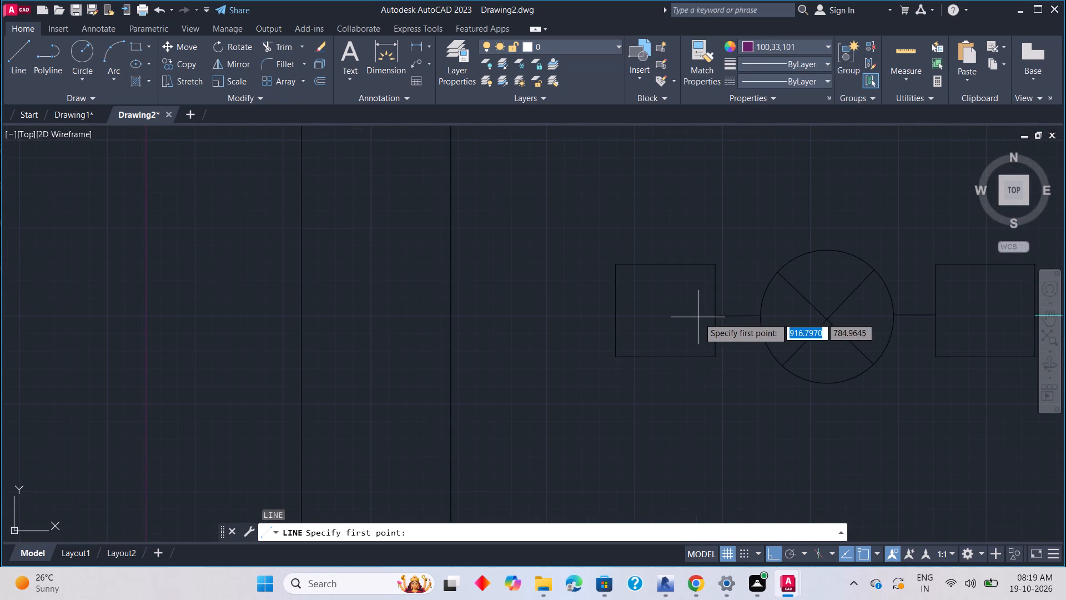
{"action": "left_click", "coordinate": [617, 317]}
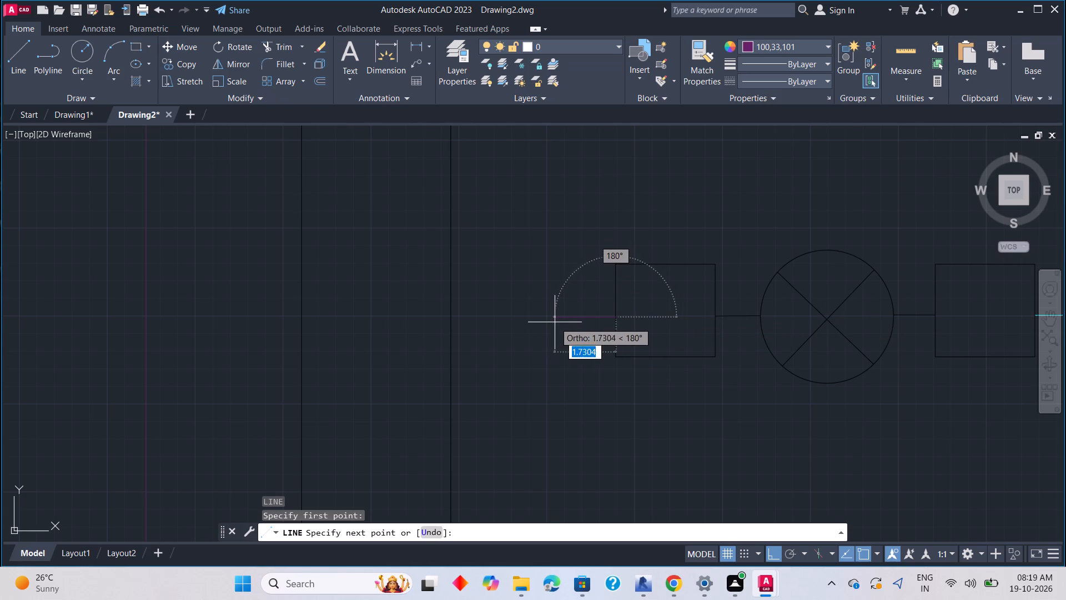
{"action": "left_click", "coordinate": [549, 322]}
{"action": "middle_click_drag", "start_coordinate": [560, 431], "coordinate": [578, 333]}
{"action": "scroll", "coordinate": [577, 333], "scroll_direction": "down", "scroll_amount": 1}
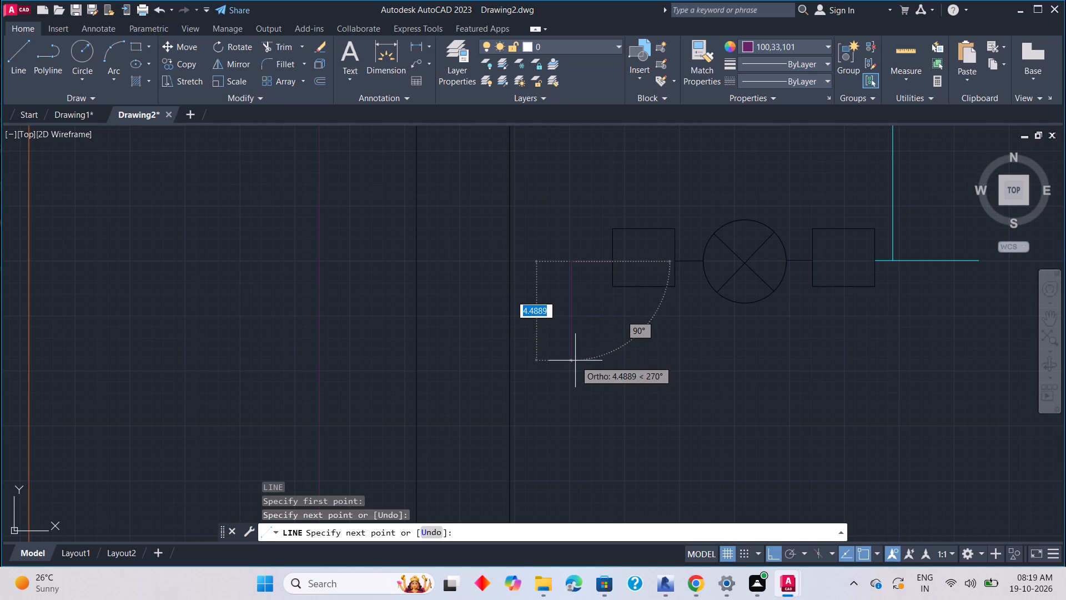
{"action": "left_click_drag", "start_coordinate": [577, 364], "coordinate": [571, 367]}
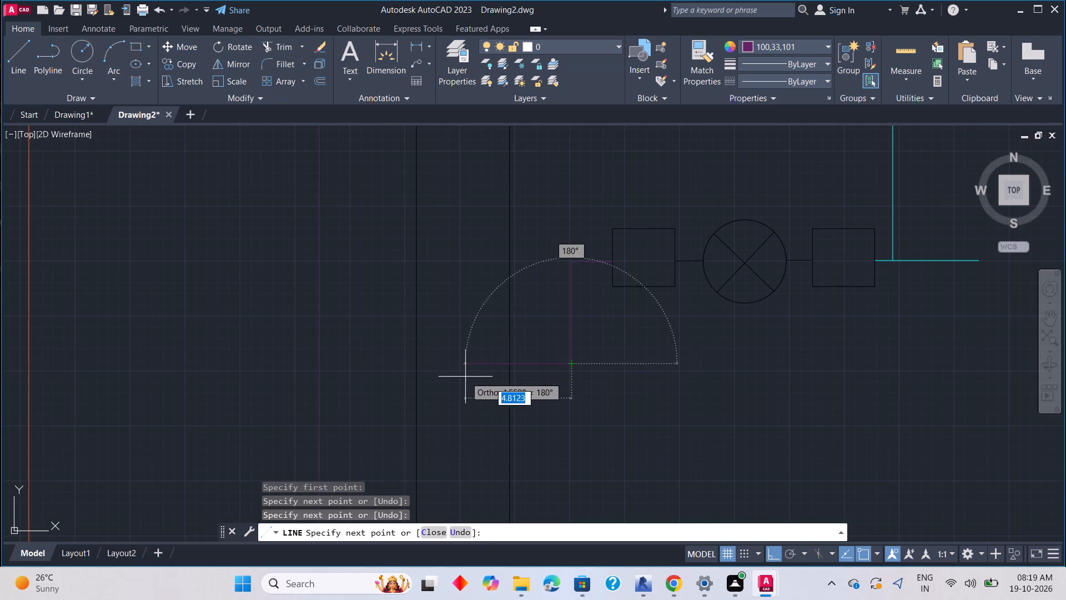
{"action": "left_click", "coordinate": [319, 364]}
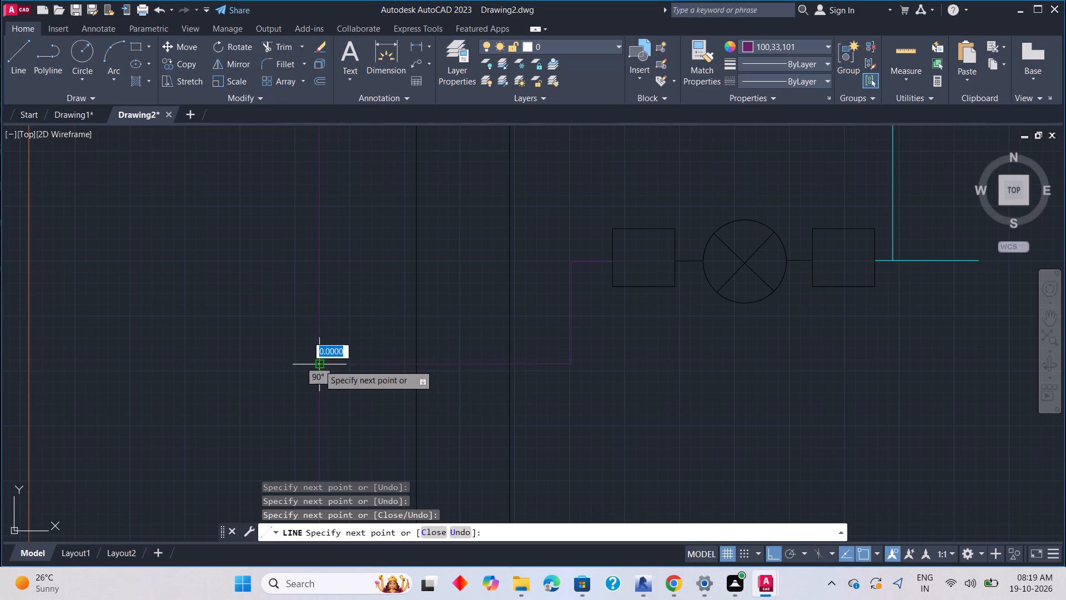
{"action": "key", "text": "Escape"}
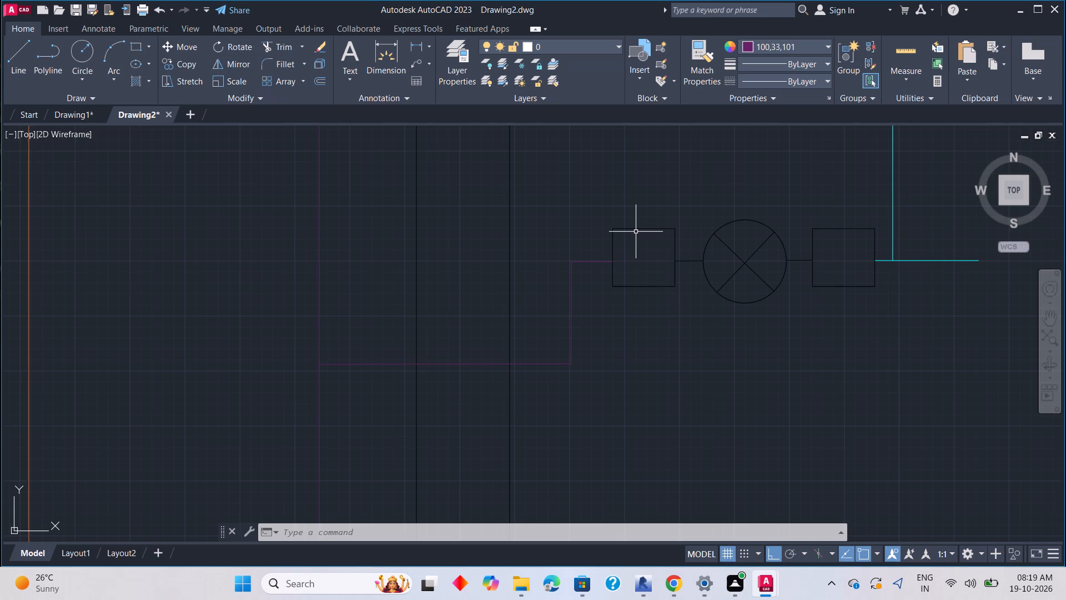
Copy the terminal square left of the lamp onto both black vertical lines, just above the purple horizontal line.
{"action": "left_click", "coordinate": [637, 227]}
{"action": "right_click", "coordinate": [636, 257]}
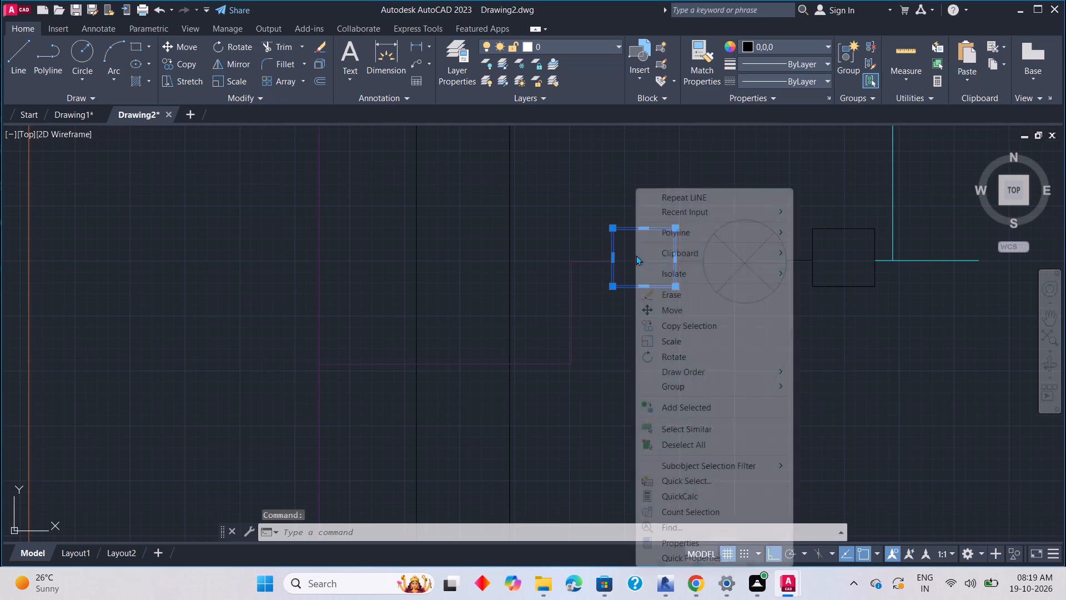
{"action": "left_click", "coordinate": [680, 321]}
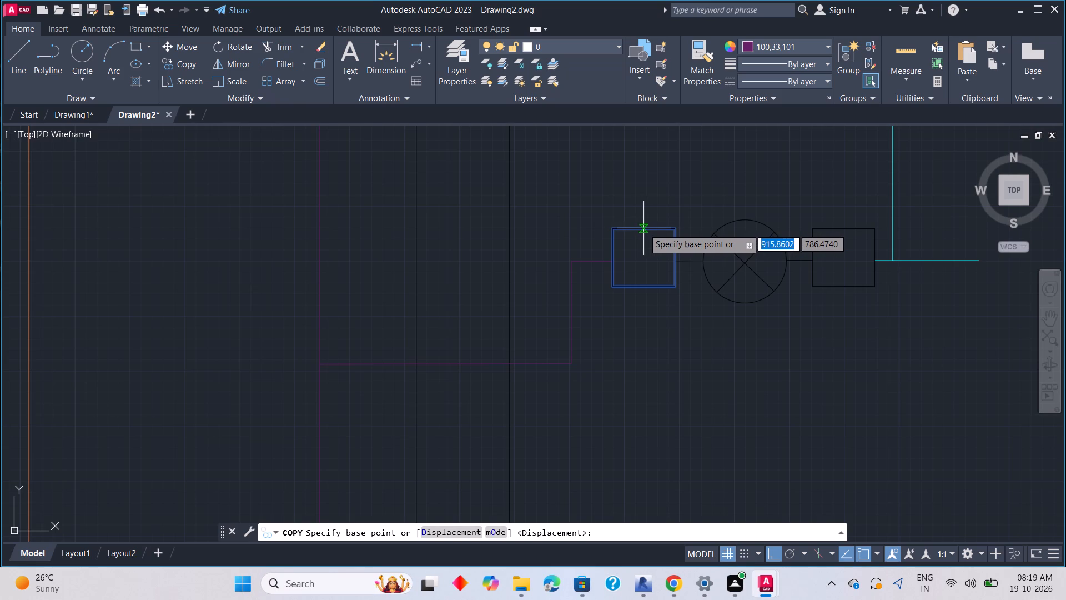
{"action": "left_click", "coordinate": [644, 227]}
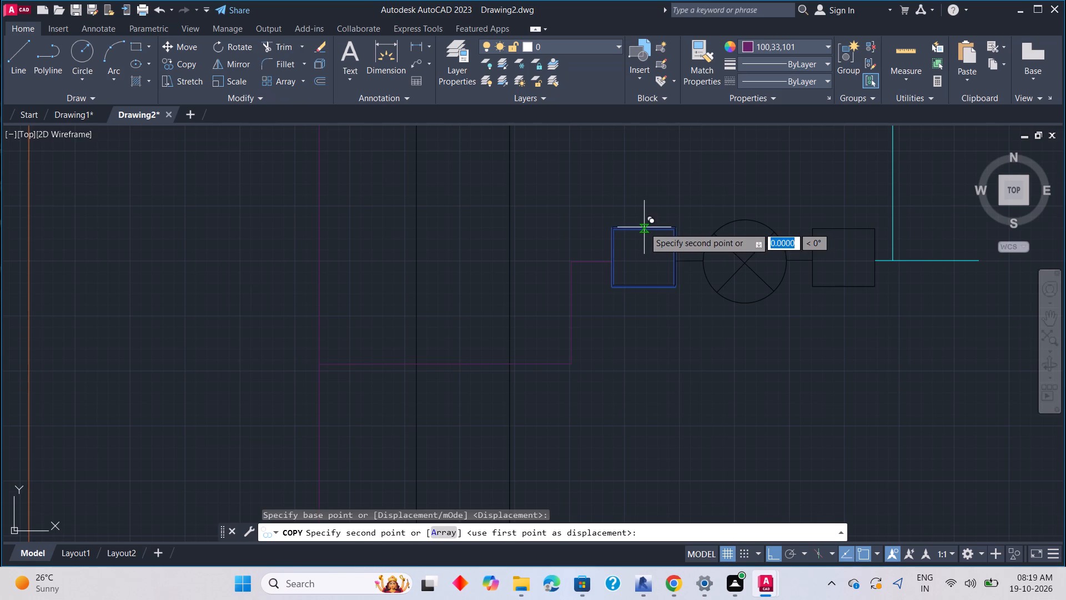
{"action": "left_click", "coordinate": [767, 552]}
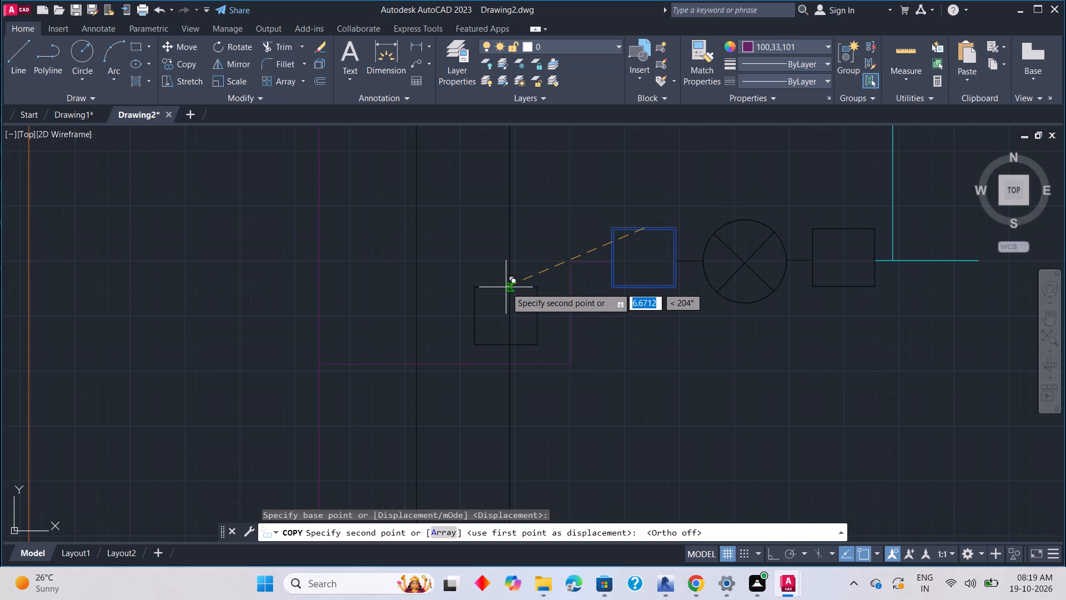
{"action": "scroll", "coordinate": [511, 283], "scroll_direction": "up", "scroll_amount": 2}
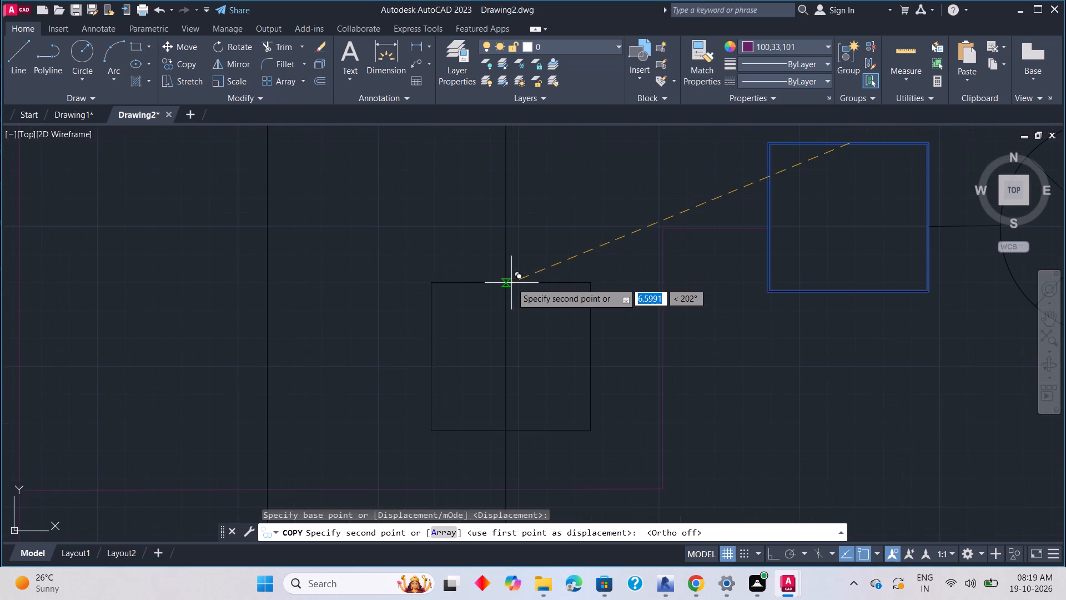
{"action": "left_click", "coordinate": [507, 286]}
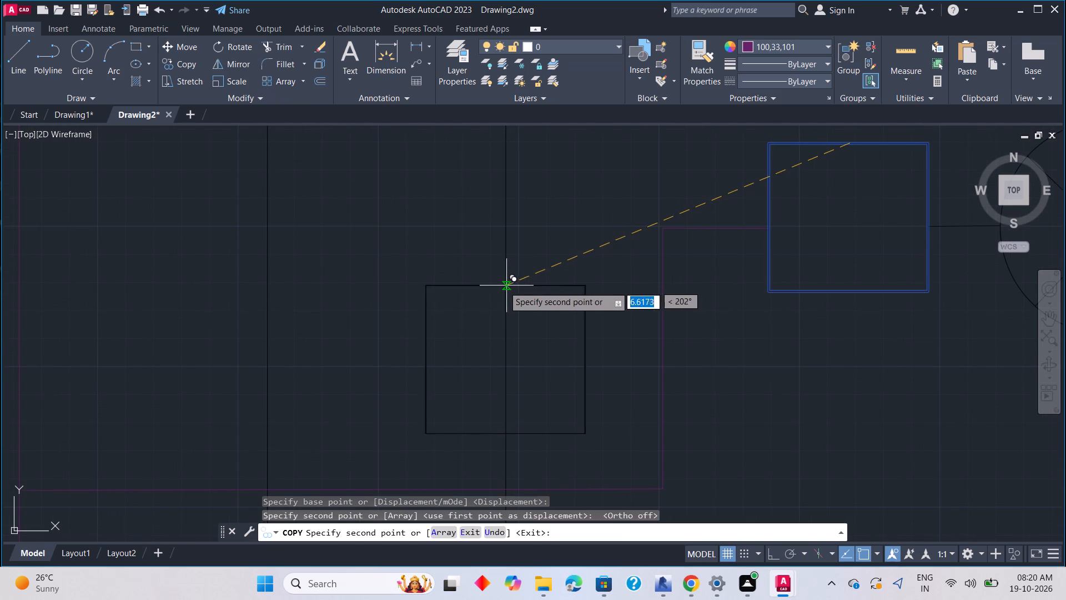
{"action": "scroll", "coordinate": [392, 307], "scroll_direction": "down", "scroll_amount": 1}
{"action": "middle_click_drag", "start_coordinate": [392, 307], "coordinate": [582, 307]}
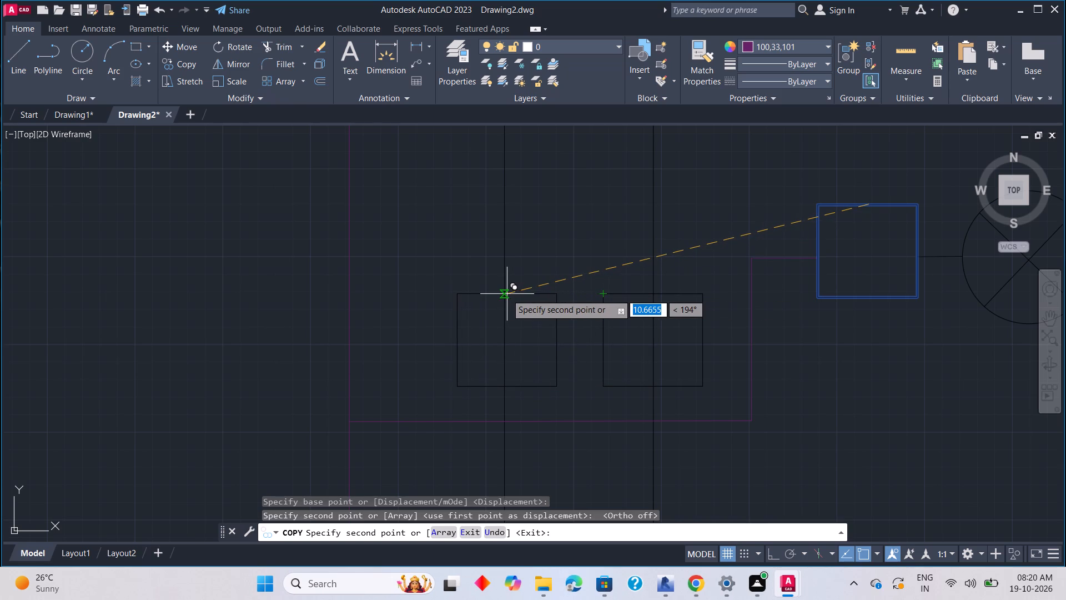
{"action": "left_click", "coordinate": [506, 294]}
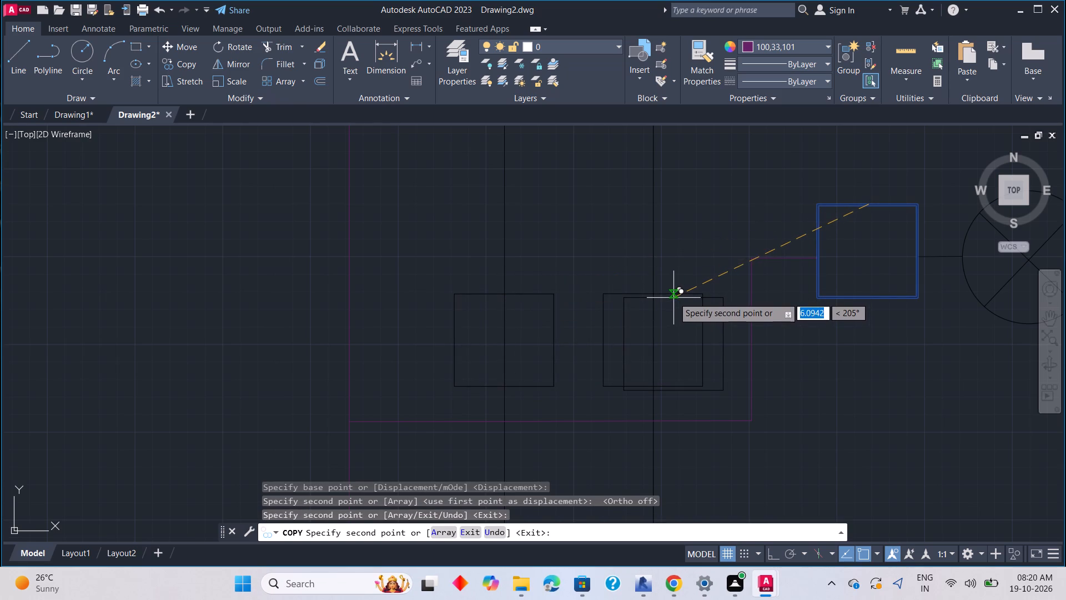
{"action": "key", "text": "Escape"}
Copy the middle lower terminal square of the three-pole switch straight down about 6.8 units along its black line.
{"action": "scroll", "coordinate": [648, 287], "scroll_direction": "down", "scroll_amount": 3}
{"action": "middle_click_drag", "start_coordinate": [654, 312], "coordinate": [651, 434]}
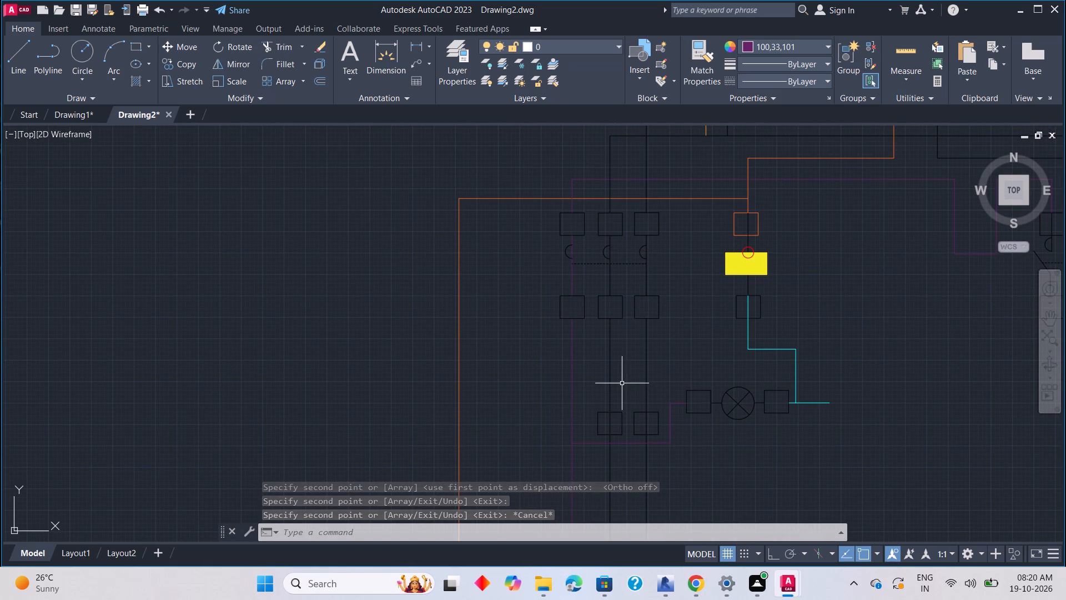
{"action": "middle_click_drag", "start_coordinate": [622, 383], "coordinate": [609, 404]}
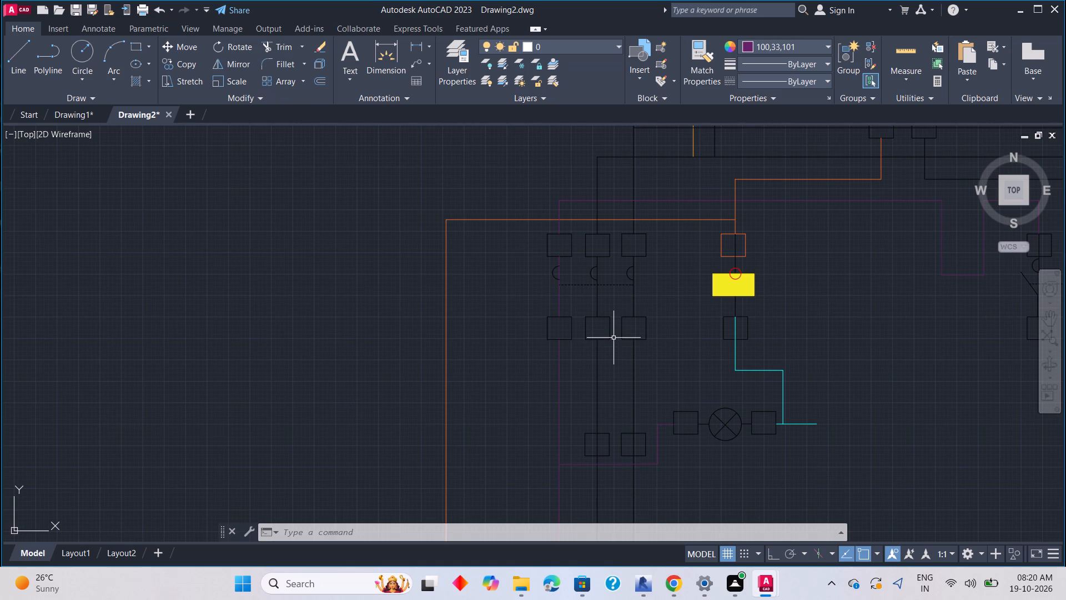
{"action": "left_click", "coordinate": [611, 338]}
{"action": "right_click", "coordinate": [611, 362]}
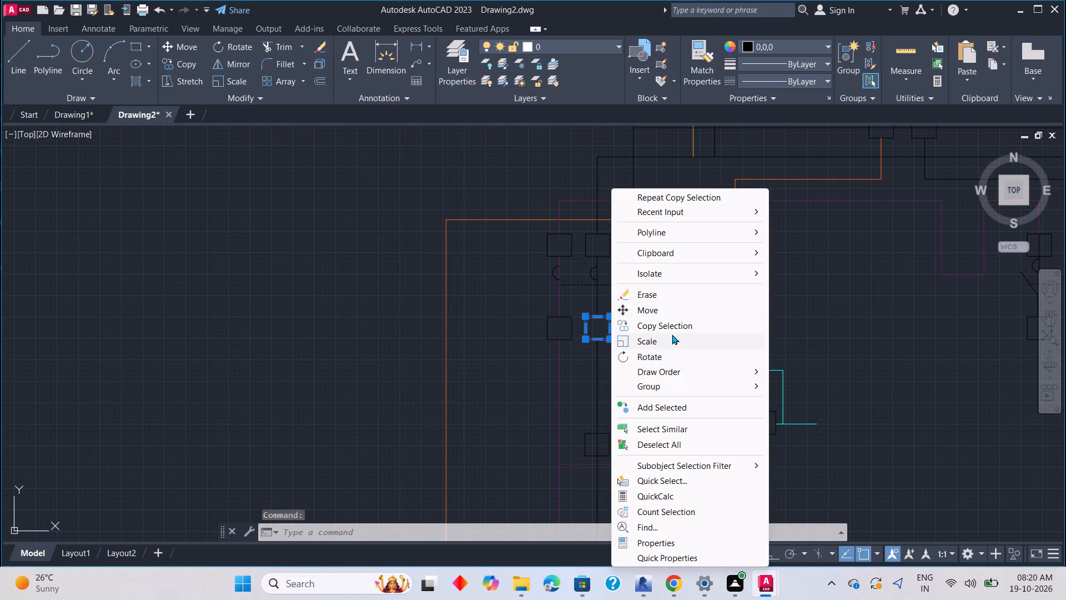
{"action": "left_click", "coordinate": [672, 321]}
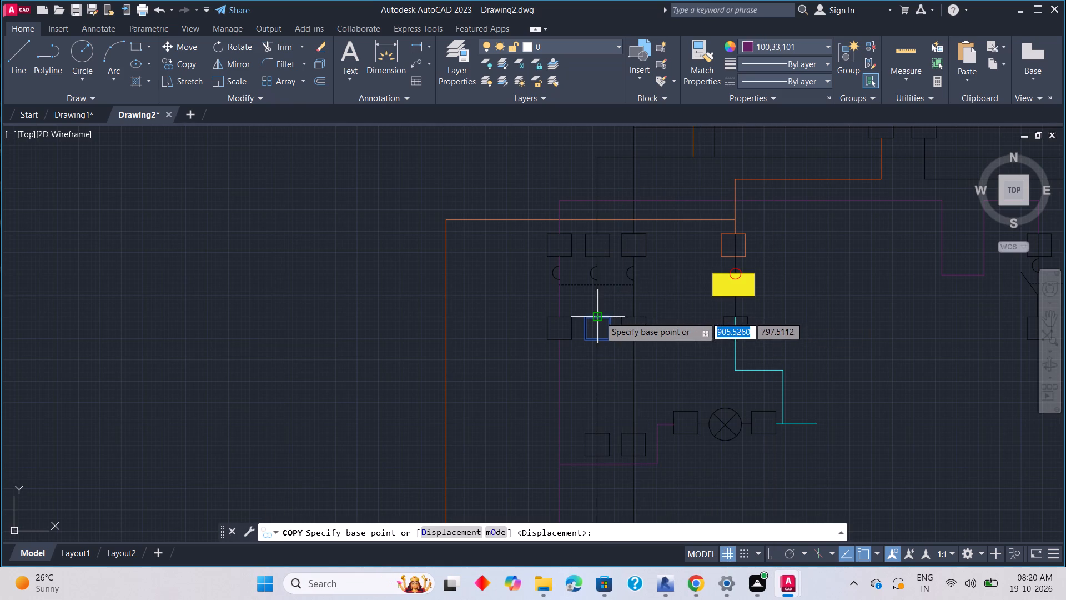
{"action": "left_click", "coordinate": [600, 316]}
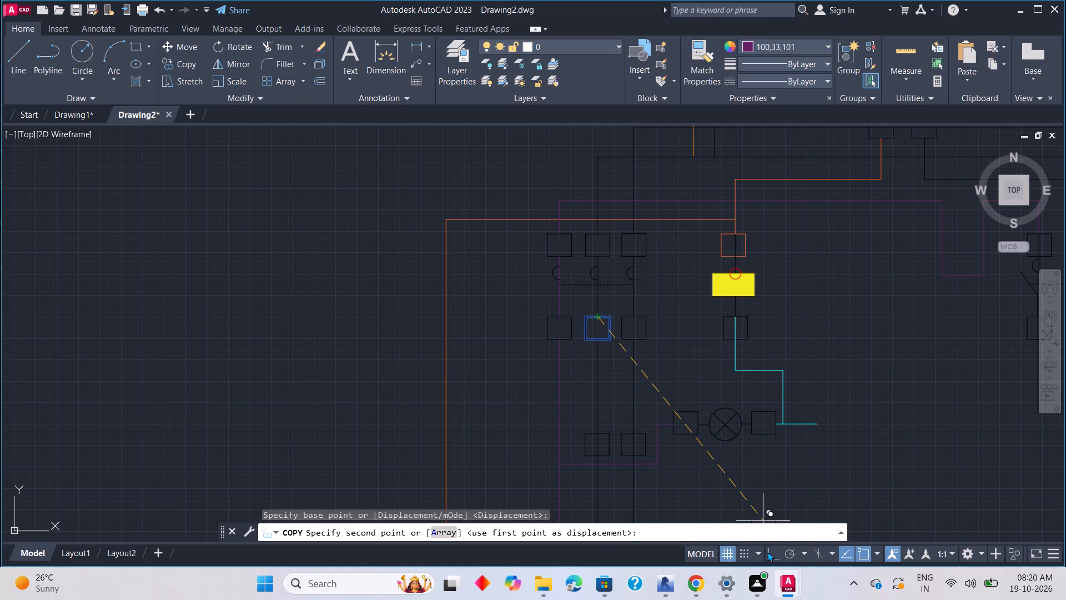
{"action": "left_click_drag", "start_coordinate": [772, 553], "coordinate": [765, 544]}
{"action": "scroll", "coordinate": [610, 377], "scroll_direction": "up", "scroll_amount": 2}
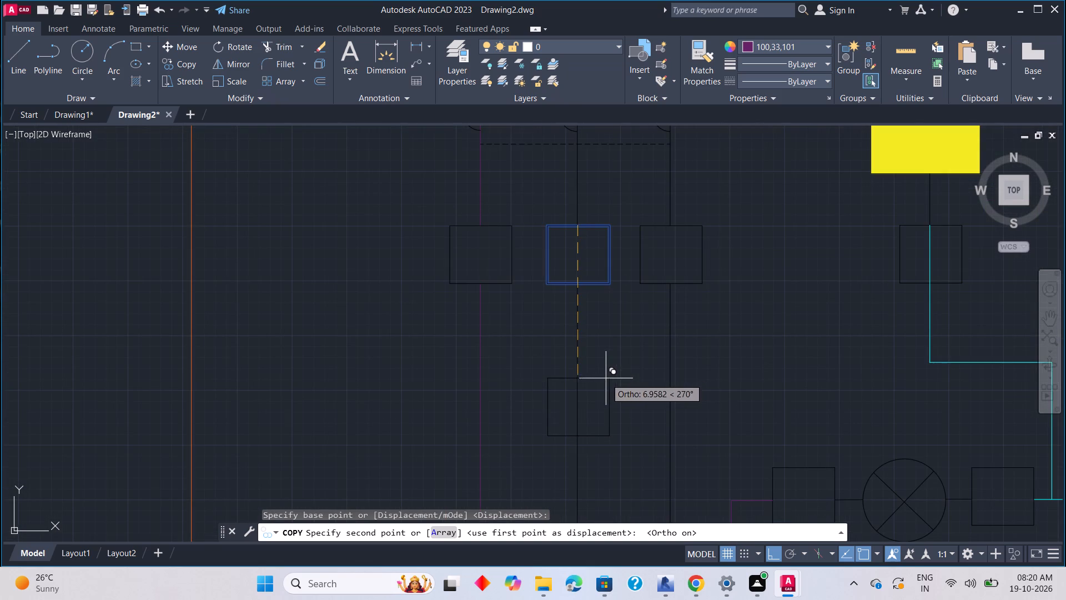
{"action": "scroll", "coordinate": [576, 381], "scroll_direction": "down", "scroll_amount": 1}
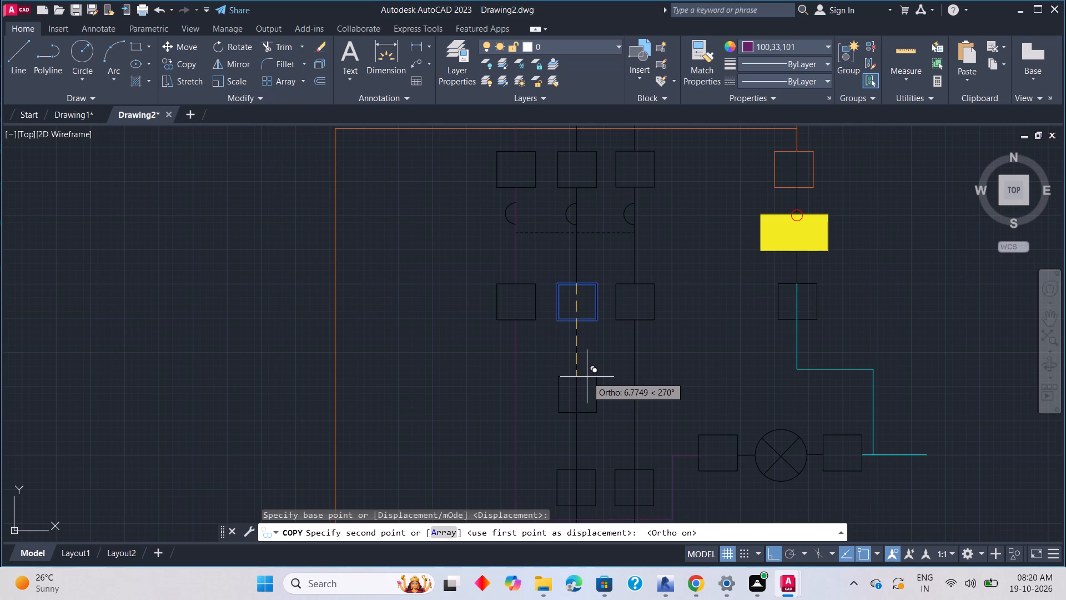
{"action": "left_click", "coordinate": [586, 377]}
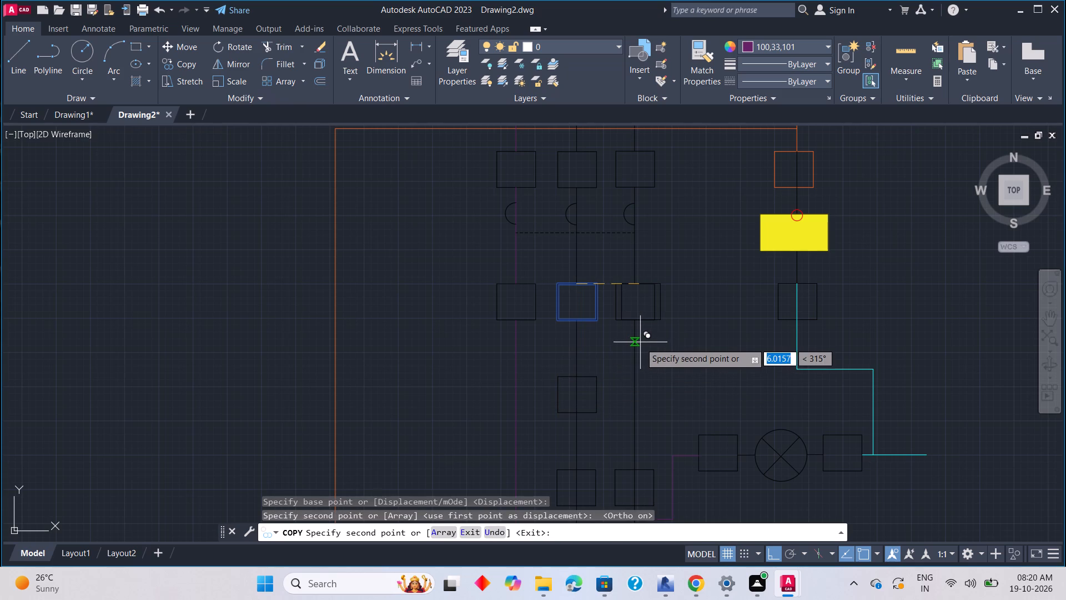
{"action": "key", "text": "Escape"}
Copy the rightmost lower terminal square of the three-pole switch straight down about 6.8 units, level with the middle copy.
{"action": "left_click", "coordinate": [655, 314]}
{"action": "right_click", "coordinate": [660, 317]}
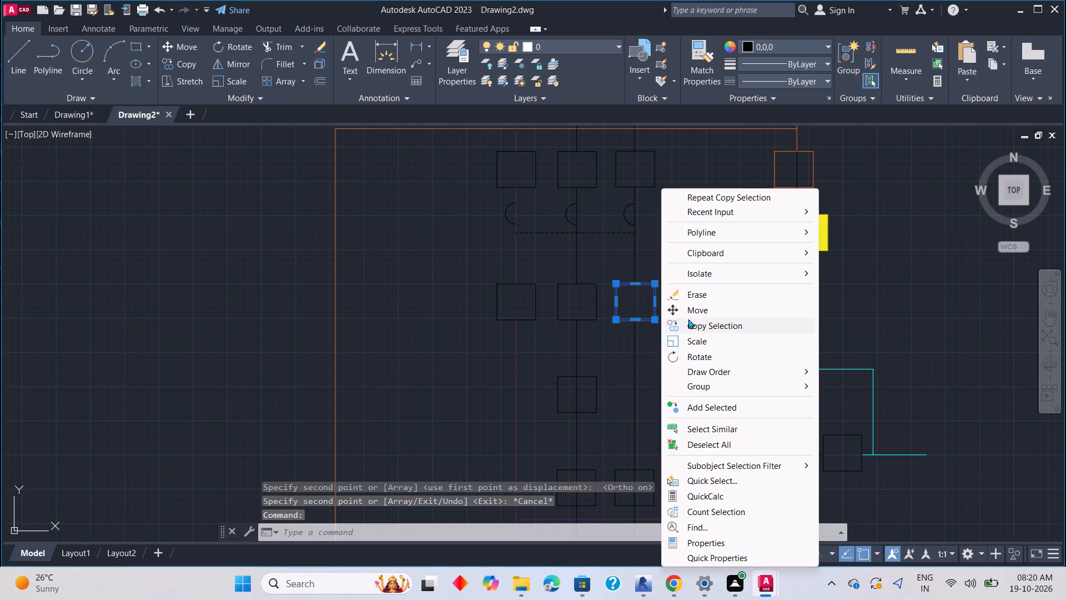
{"action": "left_click", "coordinate": [698, 325]}
{"action": "left_click", "coordinate": [638, 285]}
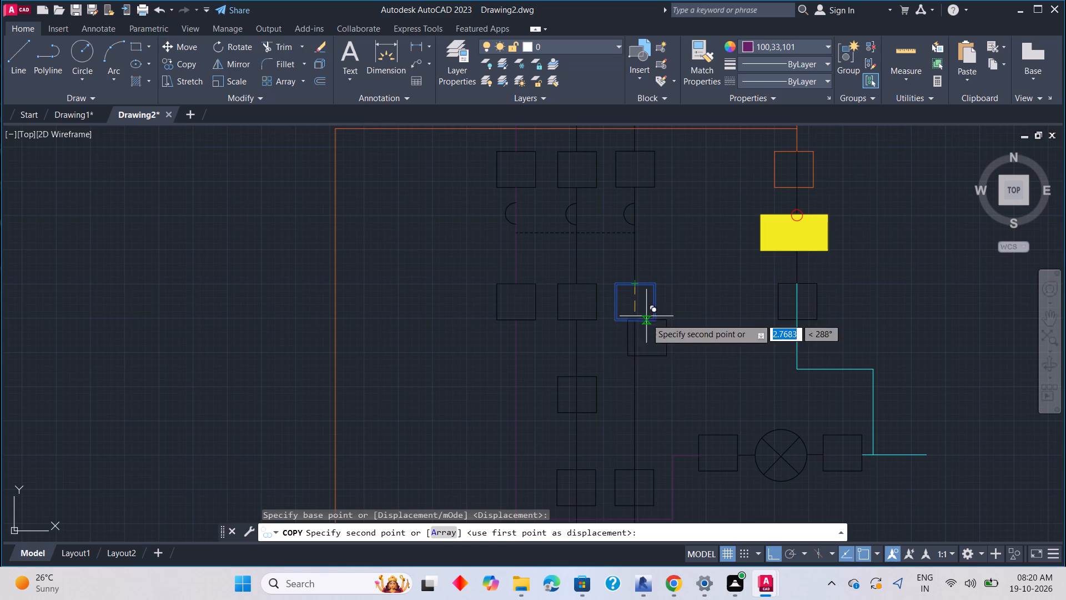
{"action": "left_click", "coordinate": [627, 377]}
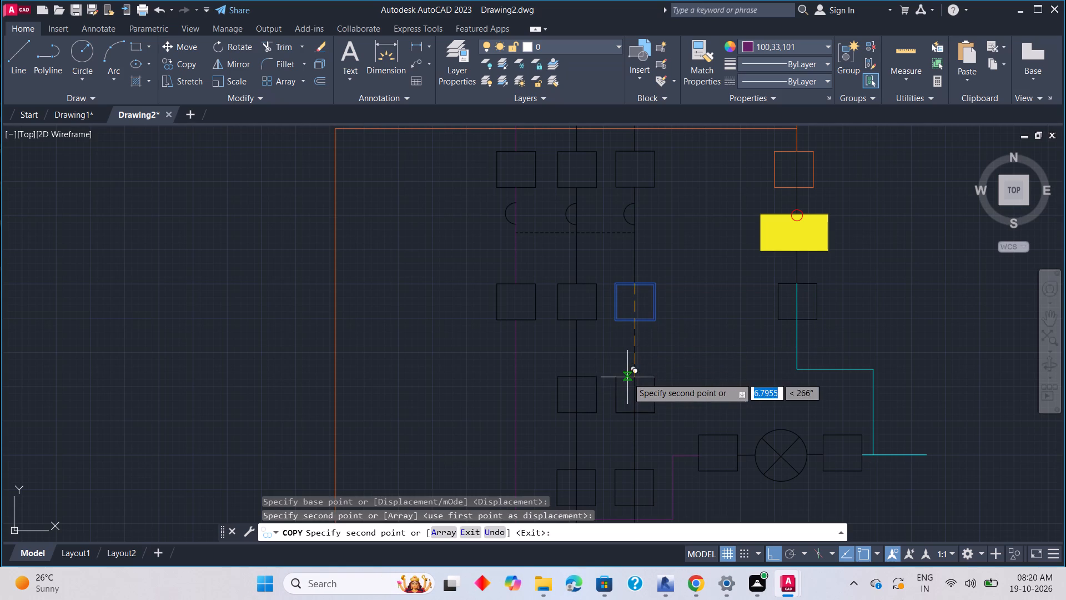
{"action": "key", "text": "Escape"}
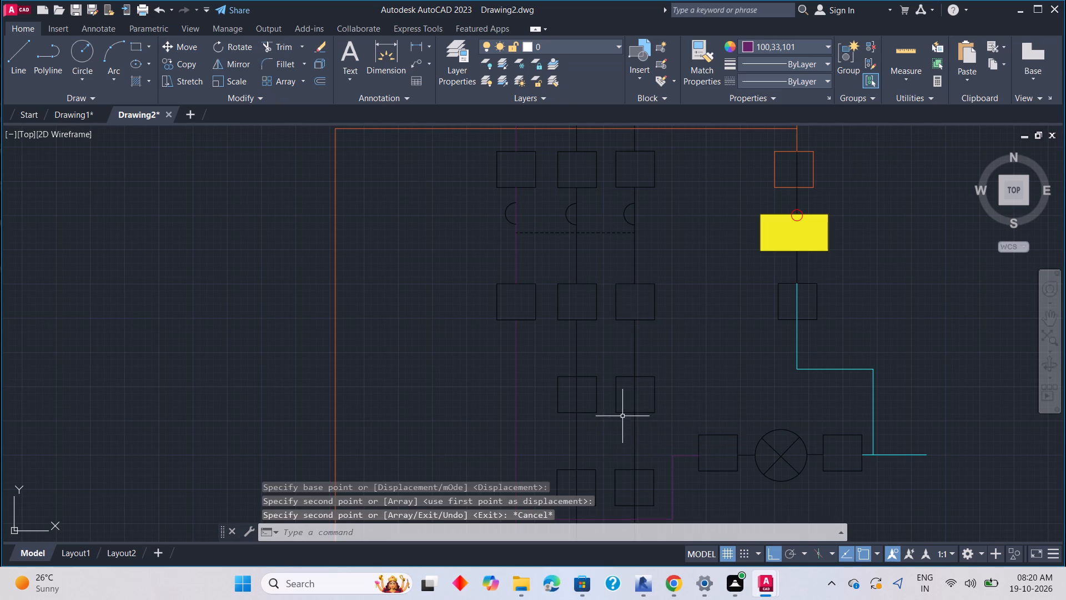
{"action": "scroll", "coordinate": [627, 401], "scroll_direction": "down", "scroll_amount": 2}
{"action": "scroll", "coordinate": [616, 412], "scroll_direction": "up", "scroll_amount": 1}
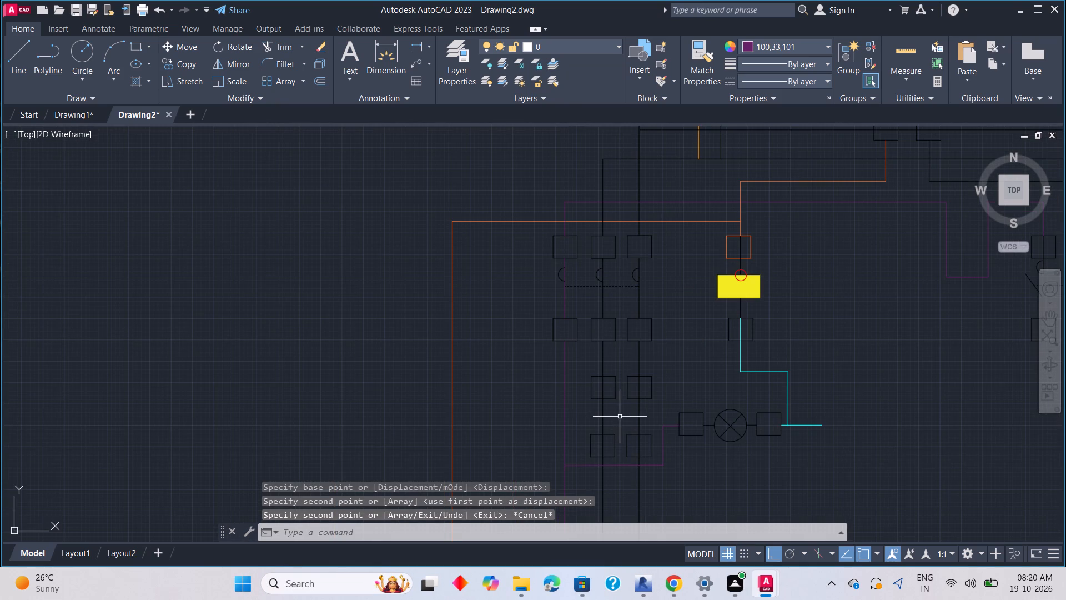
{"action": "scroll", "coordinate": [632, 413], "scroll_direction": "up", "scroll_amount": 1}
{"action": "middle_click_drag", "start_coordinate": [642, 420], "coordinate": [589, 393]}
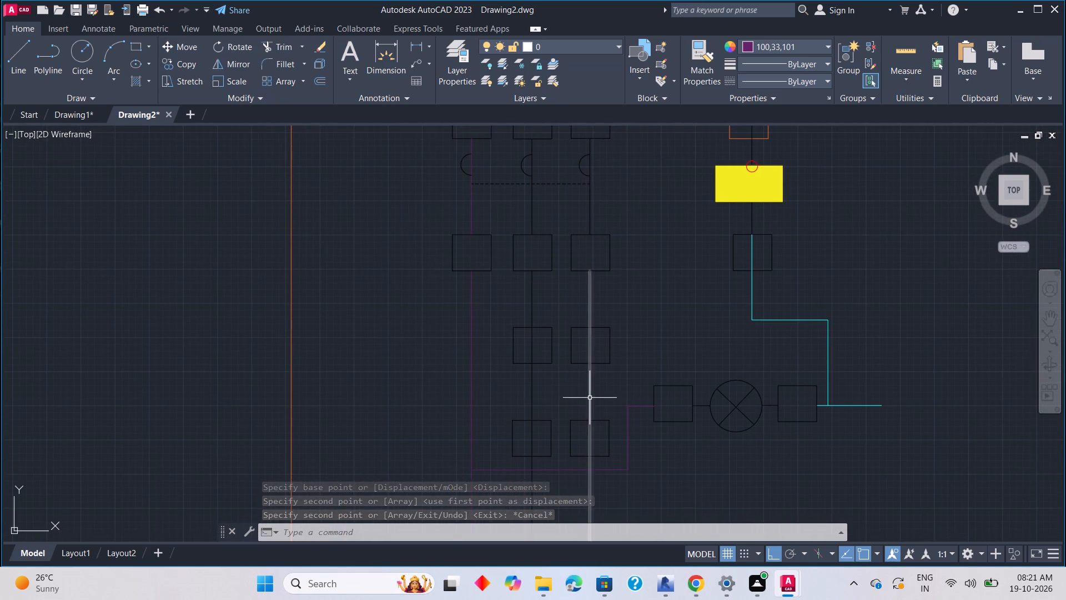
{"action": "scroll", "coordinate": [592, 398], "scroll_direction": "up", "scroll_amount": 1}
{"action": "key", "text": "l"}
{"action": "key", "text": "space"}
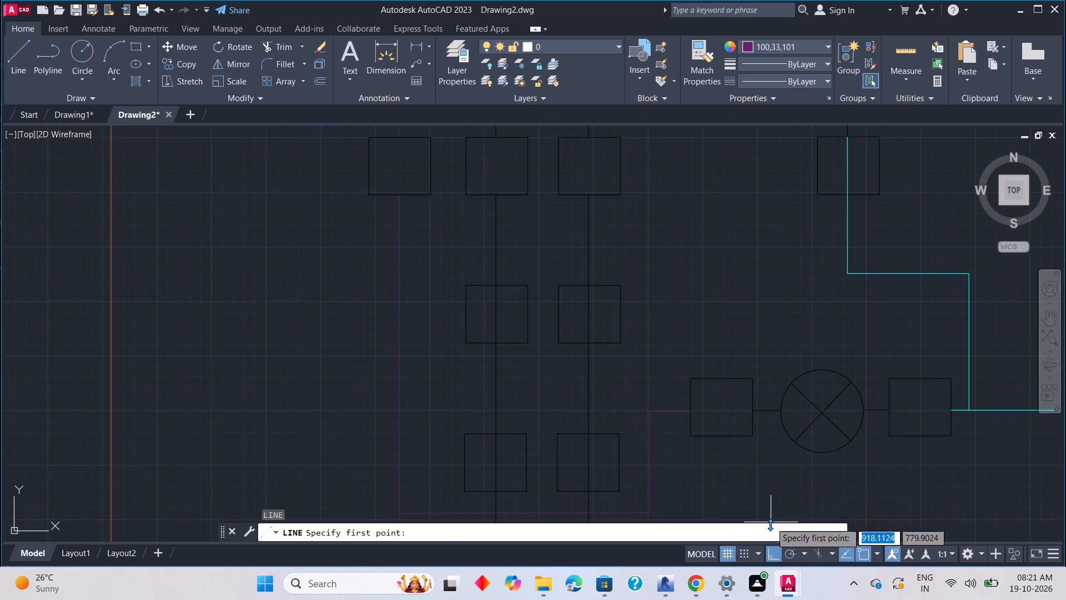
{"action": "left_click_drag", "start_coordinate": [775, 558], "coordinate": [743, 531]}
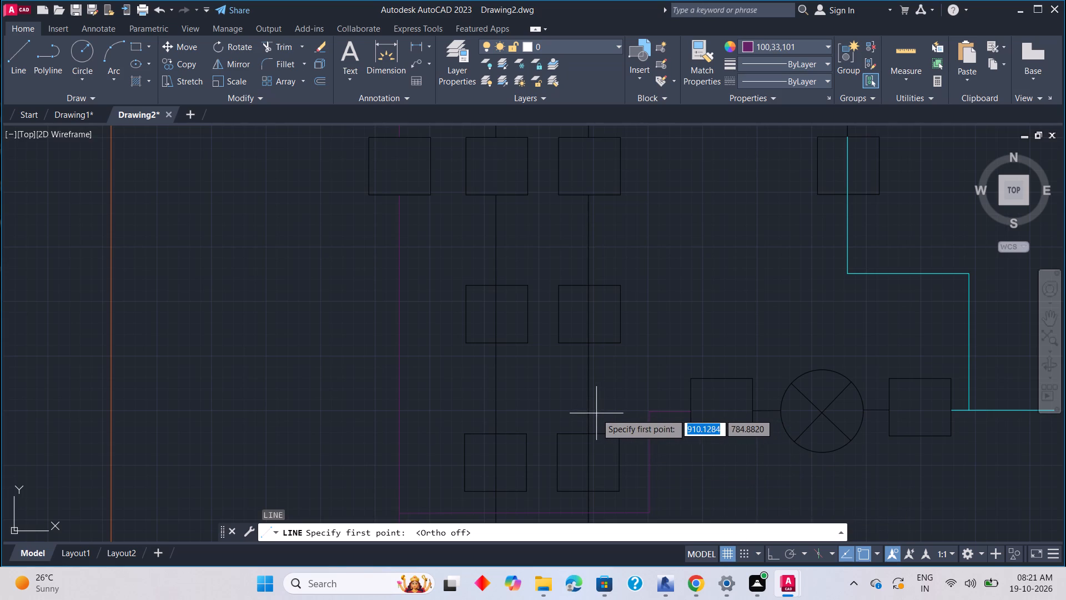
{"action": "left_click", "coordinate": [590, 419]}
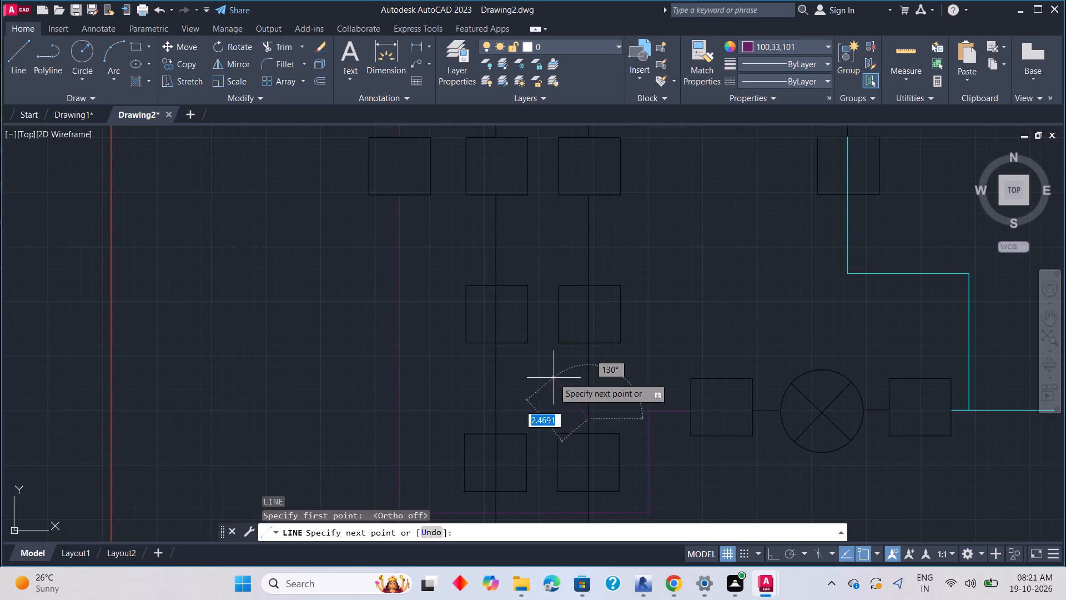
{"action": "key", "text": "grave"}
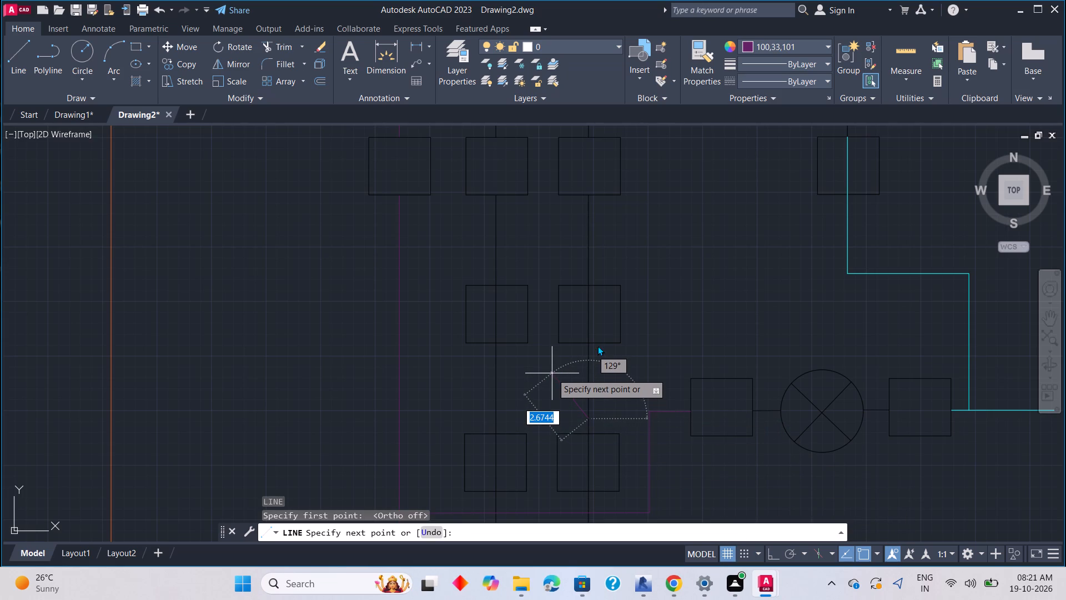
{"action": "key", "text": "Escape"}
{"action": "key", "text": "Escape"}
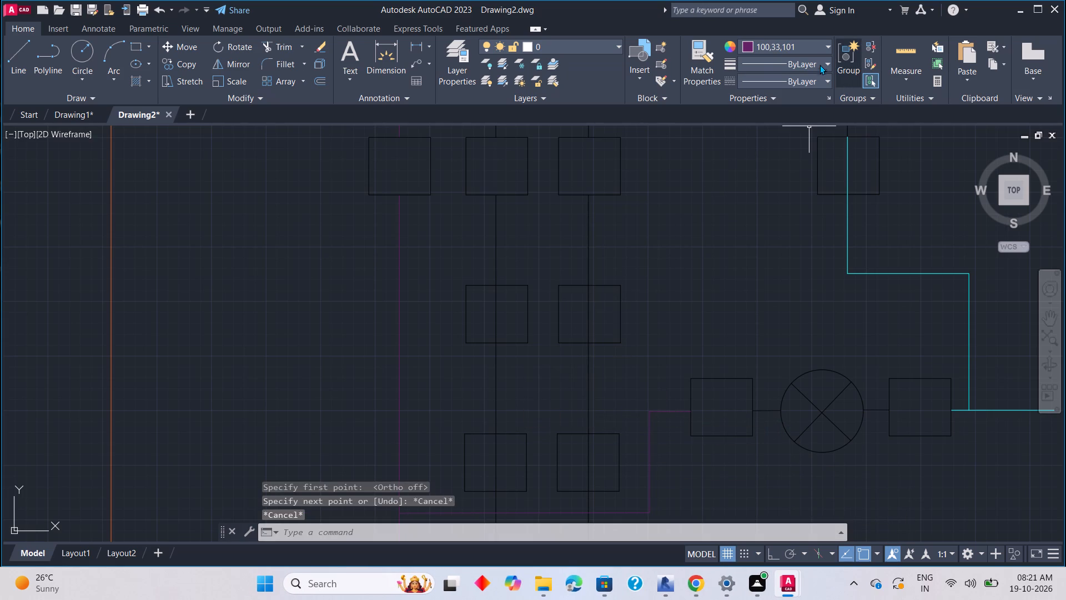
Set the colour to 0,0,0 and draw a switch blade from the right black vertical line, about 2.25 units up-left at 124°.
{"action": "left_click", "coordinate": [818, 46]}
{"action": "left_click", "coordinate": [749, 91]}
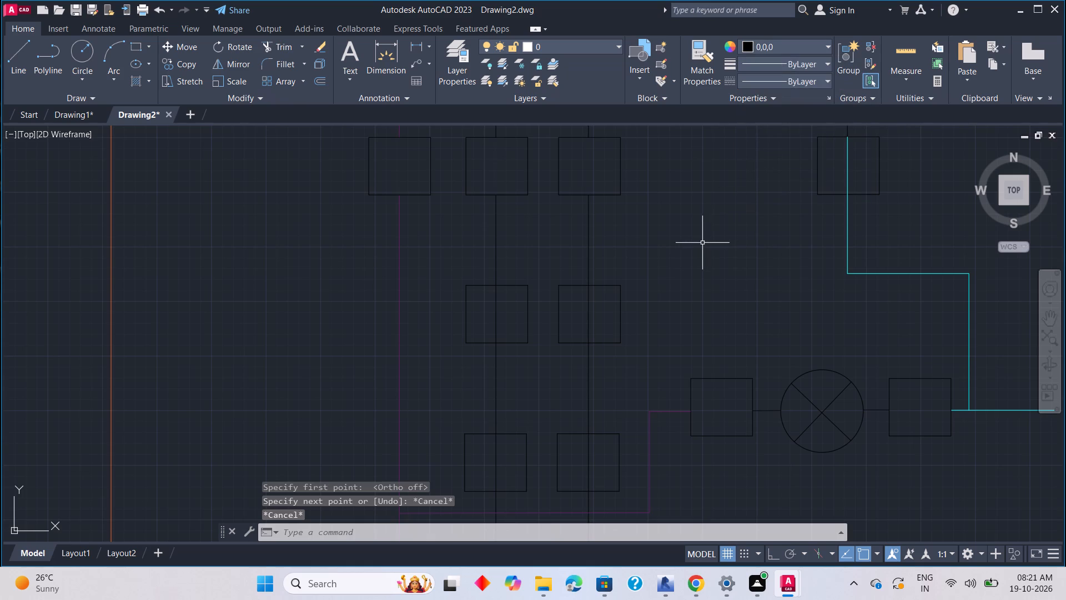
{"action": "key", "text": "l"}
{"action": "key", "text": "space"}
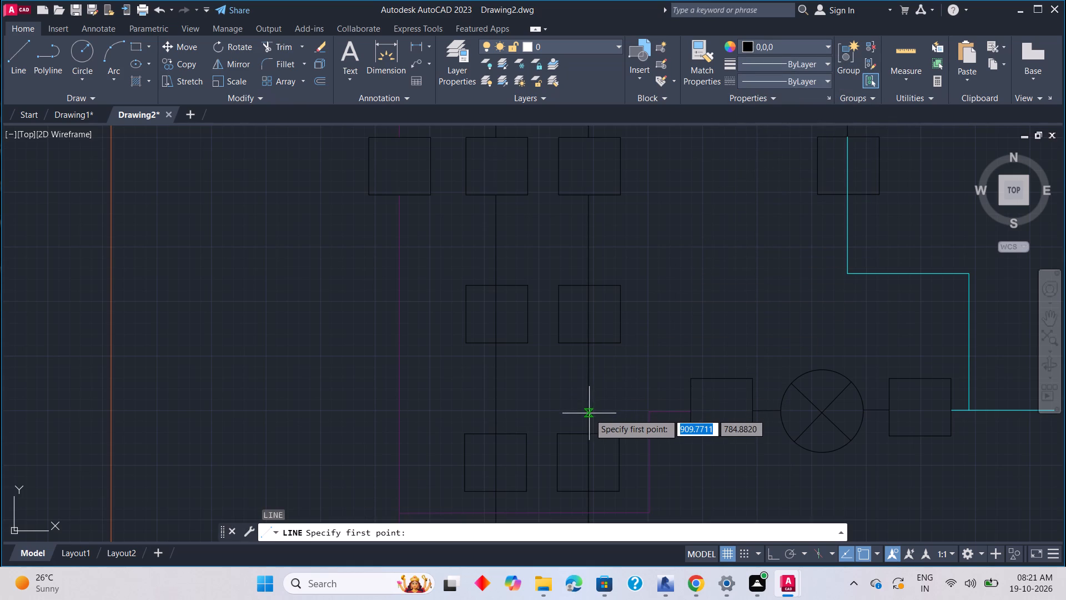
{"action": "left_click", "coordinate": [588, 411]}
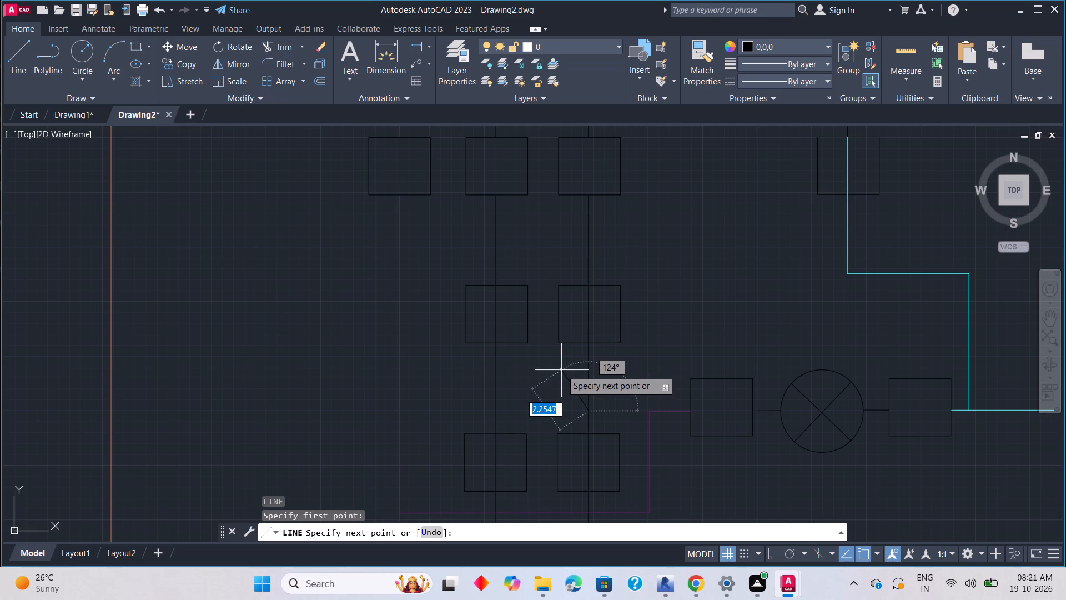
{"action": "left_click", "coordinate": [561, 370]}
{"action": "key", "text": "Escape"}
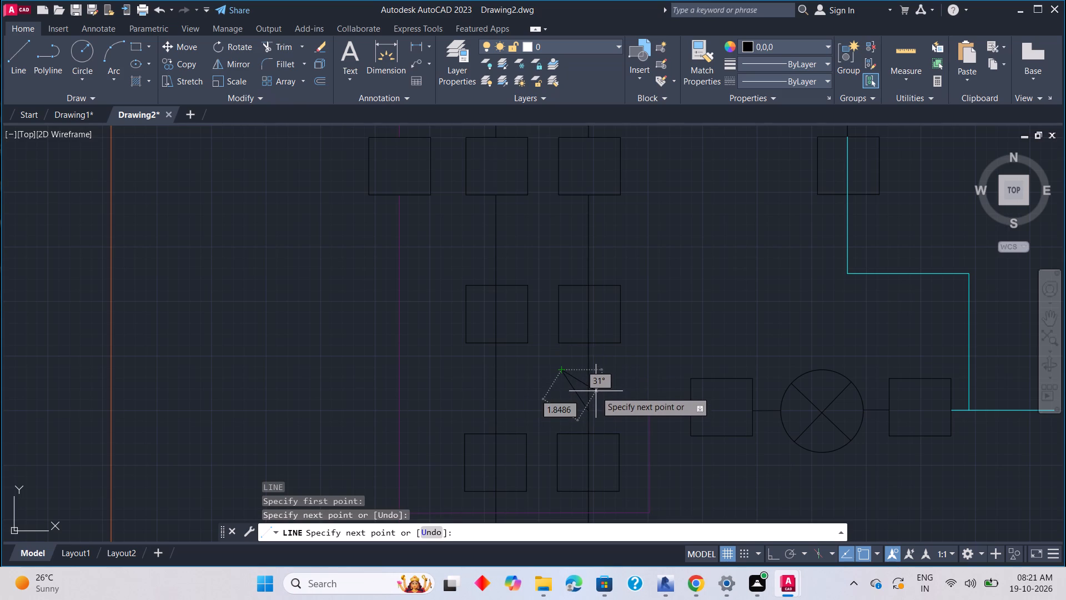
Draw the opposing slanted blade from the left black vertical line up-right, ending level with the right blade's upper end.
{"action": "key", "text": "space"}
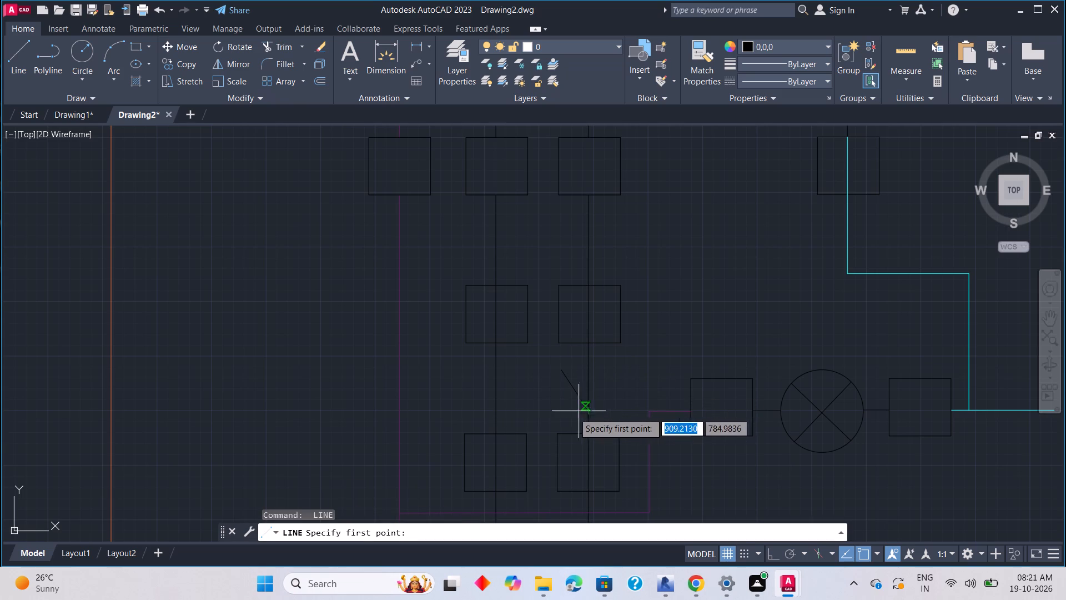
{"action": "left_click", "coordinate": [498, 410]}
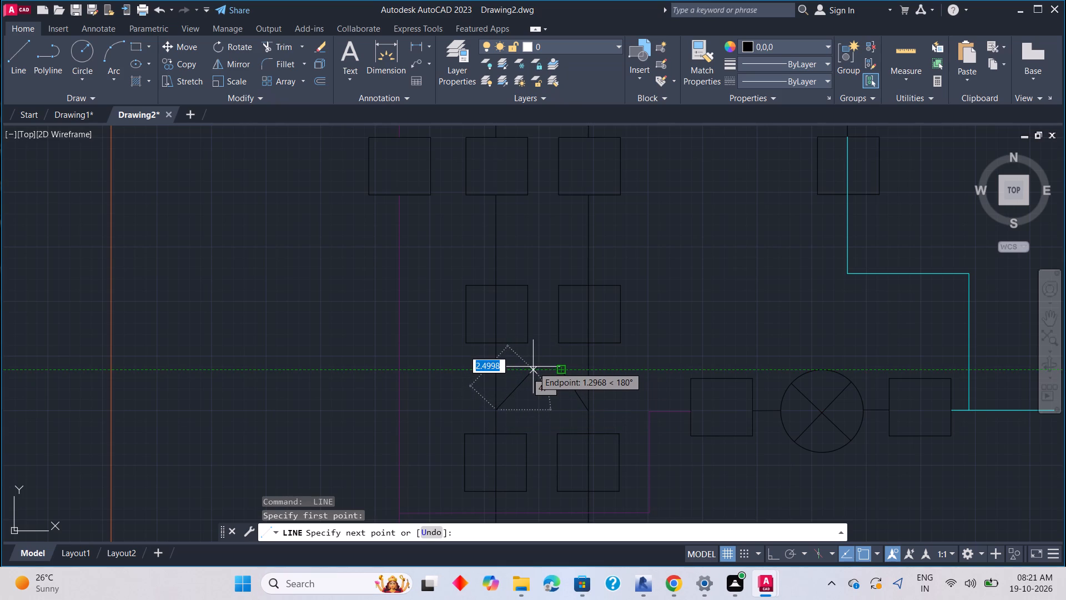
{"action": "left_click", "coordinate": [527, 367]}
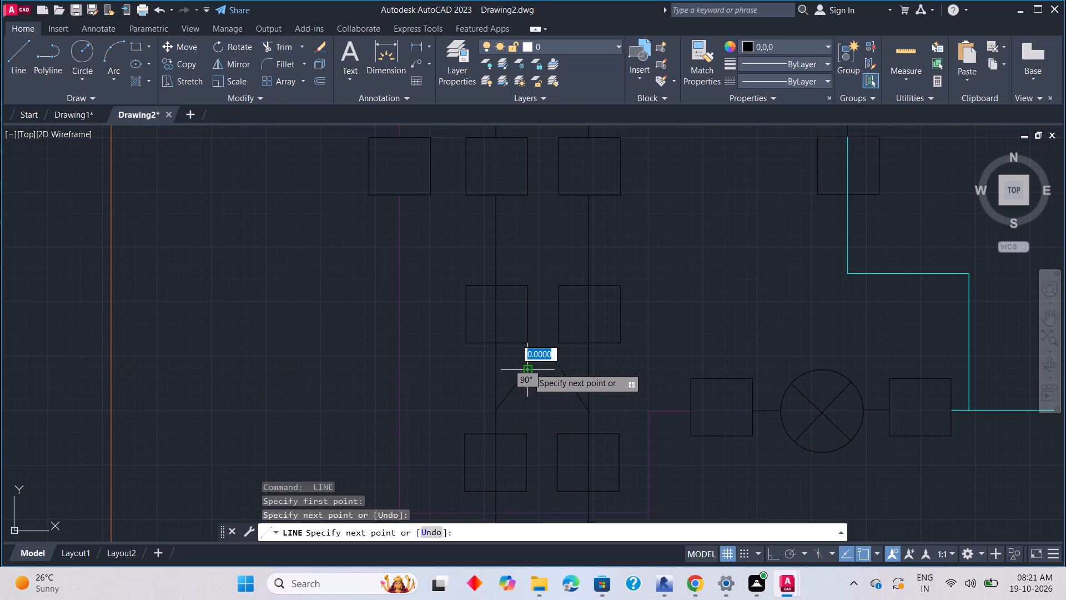
{"action": "key", "text": "grave"}
{"action": "key", "text": "Escape"}
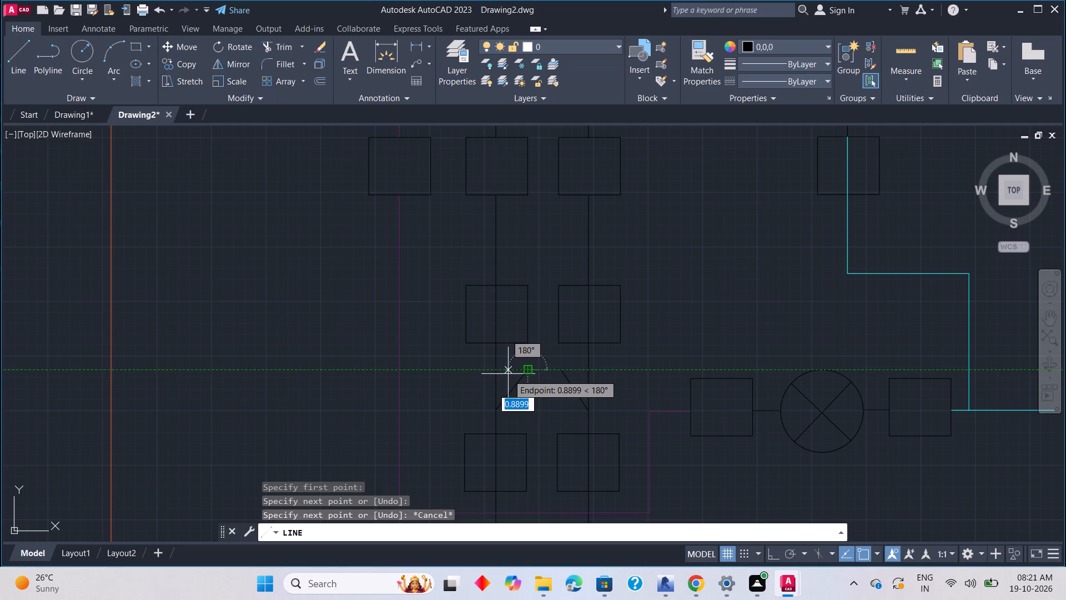
{"action": "key", "text": "Escape"}
Draw a short, nearly horizontal line about 1.8 units long from the left black vertical line across the left blade's upper end.
{"action": "key", "text": "space"}
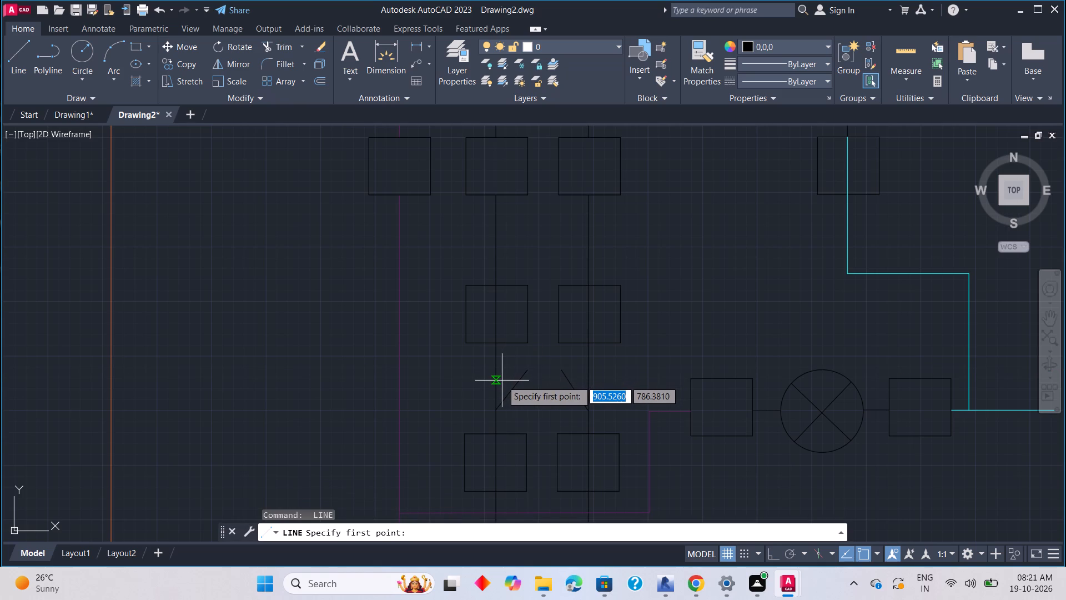
{"action": "scroll", "coordinate": [499, 381], "scroll_direction": "up", "scroll_amount": 1}
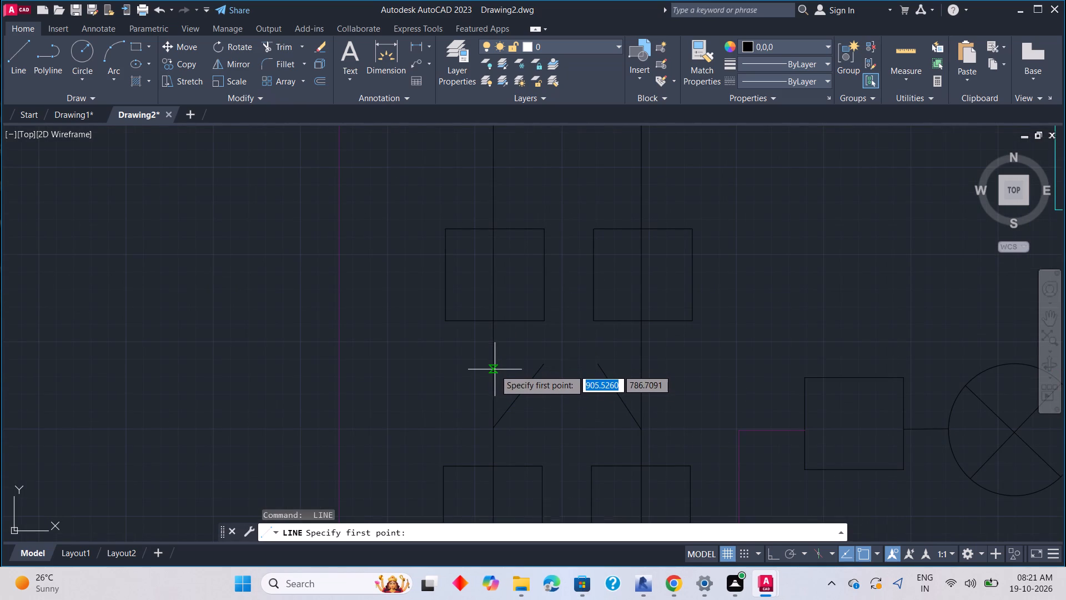
{"action": "left_click", "coordinate": [495, 369]}
{"action": "left_click", "coordinate": [550, 371]}
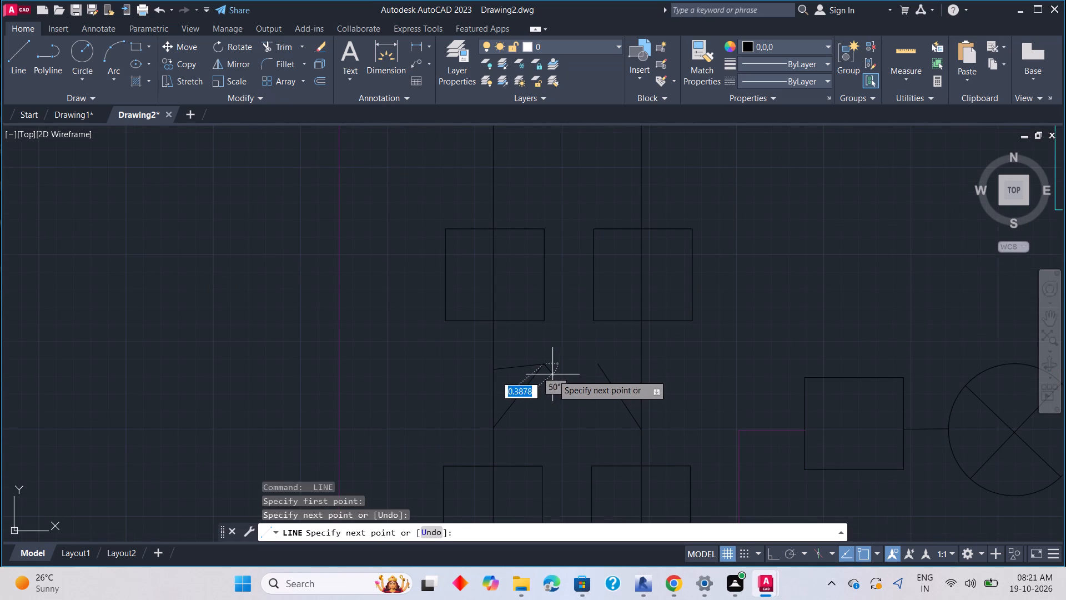
{"action": "key", "text": "ctrl+z"}
{"action": "scroll", "coordinate": [550, 373], "scroll_direction": "up", "scroll_amount": 2}
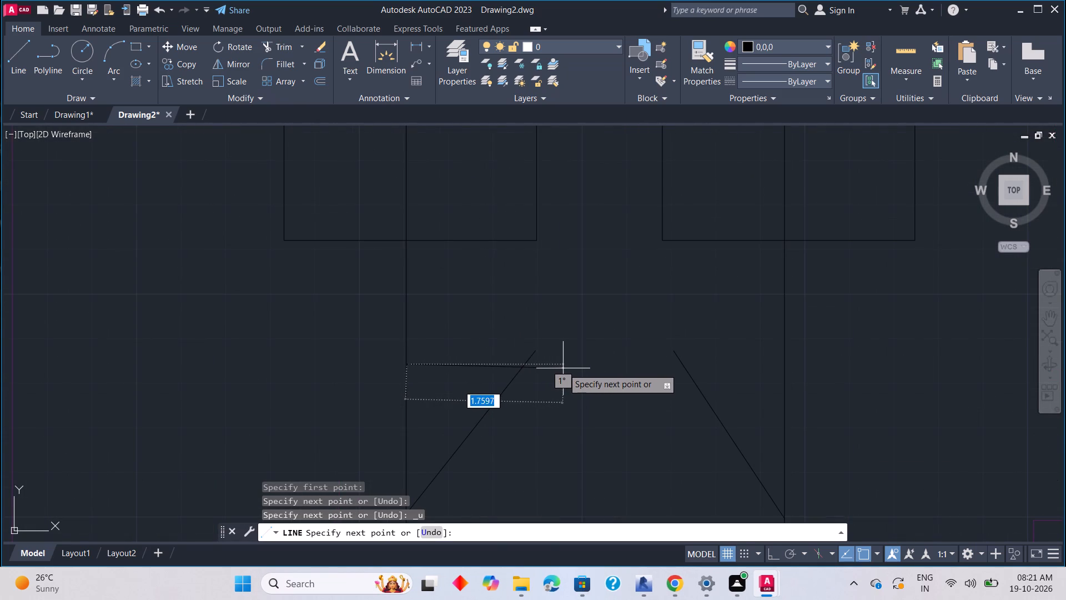
{"action": "left_click", "coordinate": [563, 368]}
{"action": "key", "text": "Escape"}
{"action": "scroll", "coordinate": [554, 378], "scroll_direction": "down", "scroll_amount": 3}
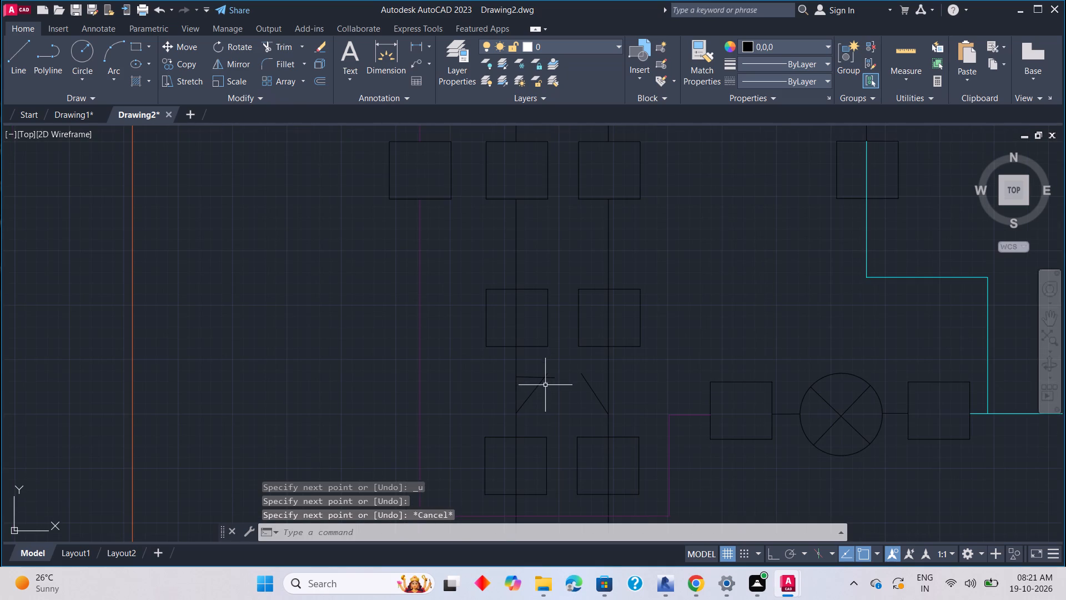
Turn Ortho on and draw a horizontal link line from the middle of the left blade to slightly past the right blade.
{"action": "middle_click_drag", "start_coordinate": [545, 389], "coordinate": [551, 379]}
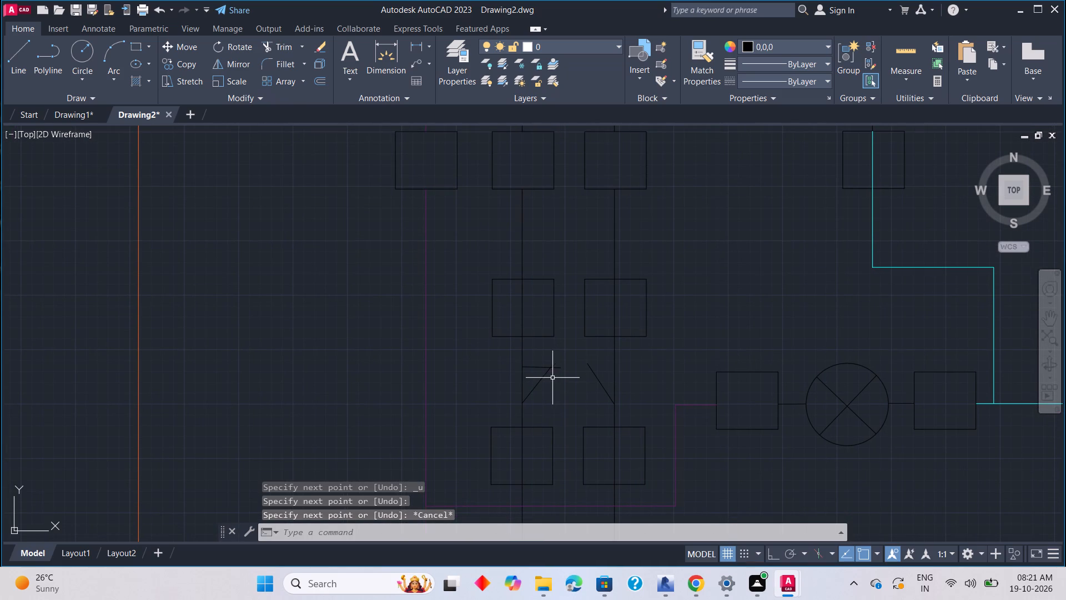
{"action": "scroll", "coordinate": [566, 375], "scroll_direction": "down", "scroll_amount": 1}
{"action": "scroll", "coordinate": [563, 383], "scroll_direction": "up", "scroll_amount": 2}
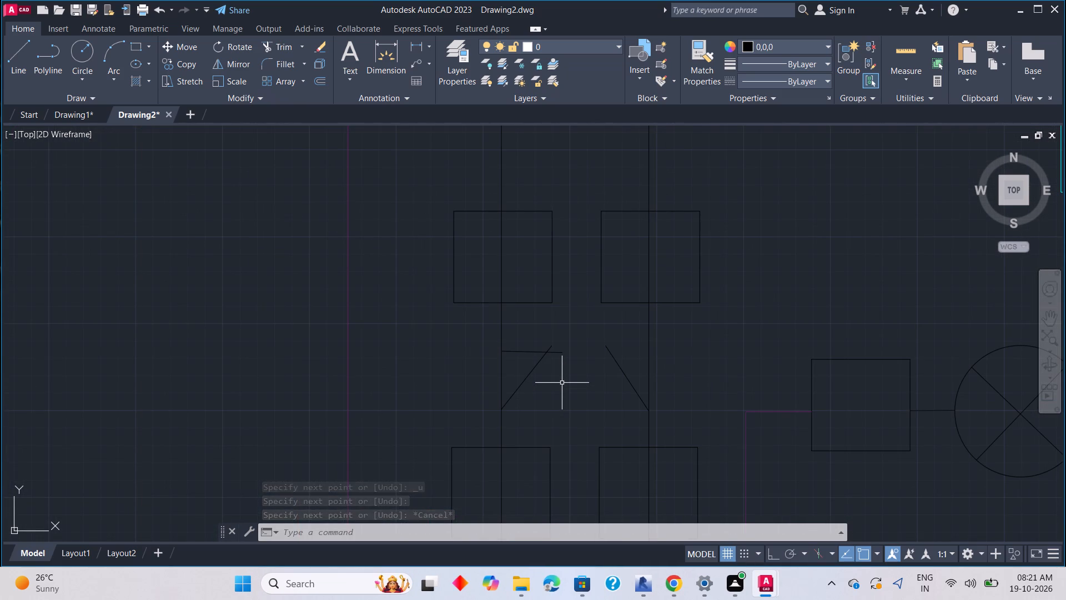
{"action": "type", "text": "l"}
{"action": "key", "text": "space"}
{"action": "scroll", "coordinate": [554, 381], "scroll_direction": "up", "scroll_amount": 3}
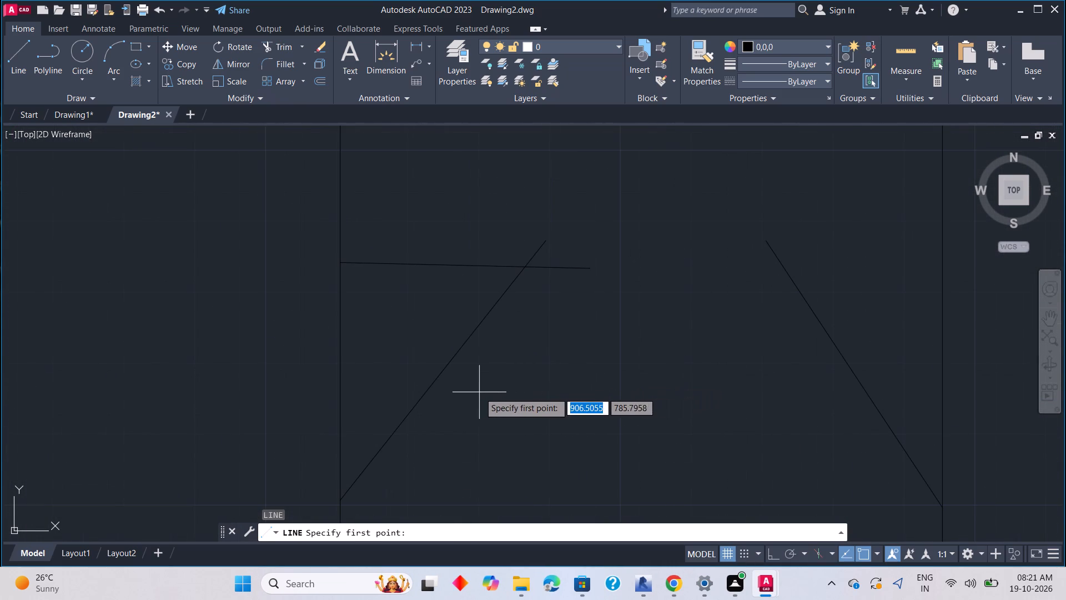
{"action": "left_click", "coordinate": [441, 379]}
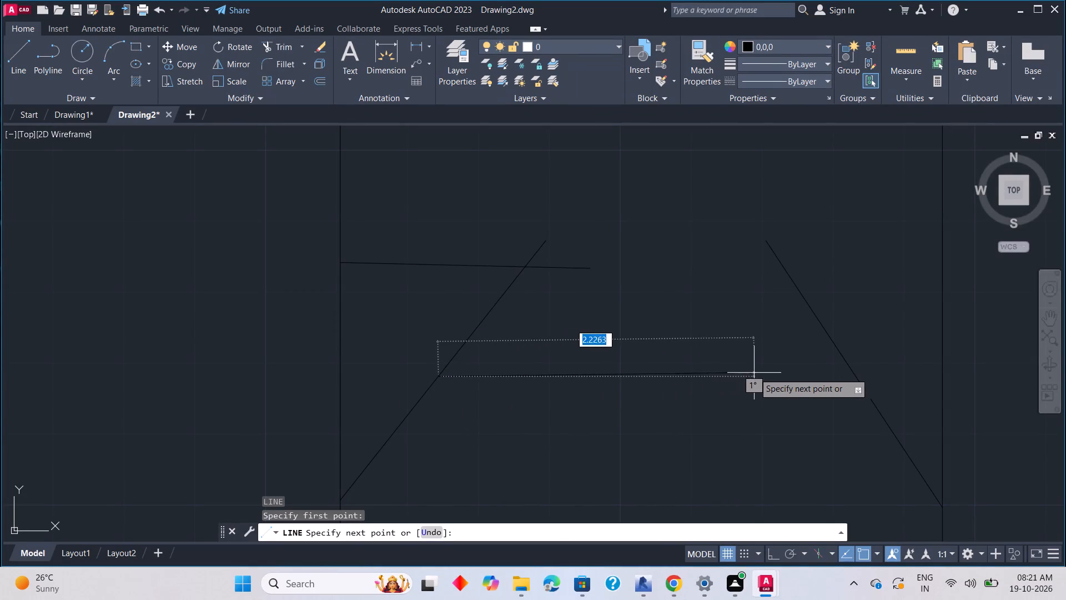
{"action": "left_click", "coordinate": [777, 554]}
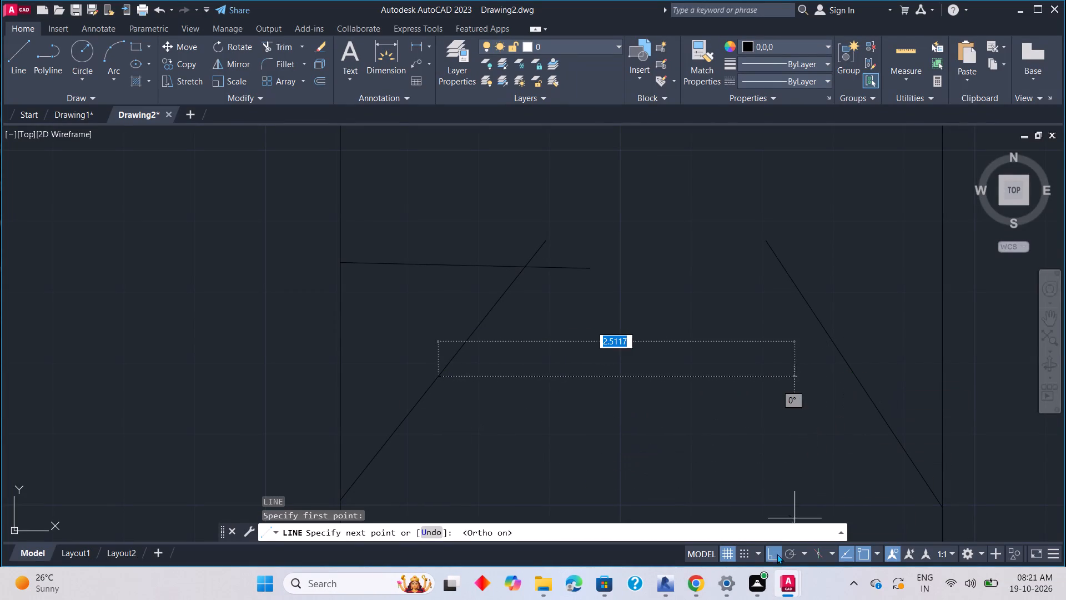
{"action": "left_click", "coordinate": [888, 368]}
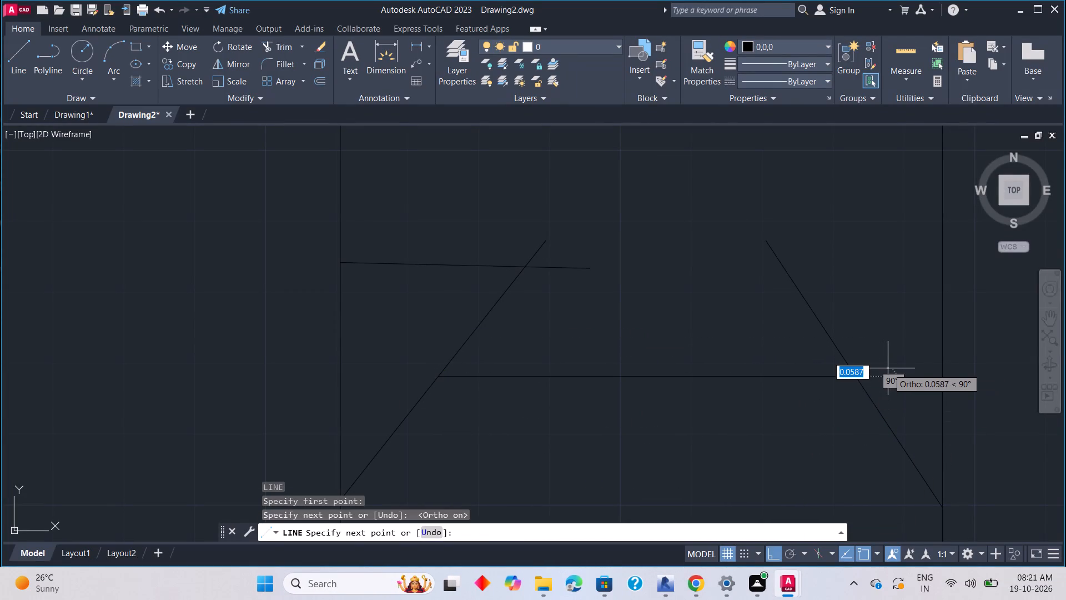
{"action": "key", "text": "Escape"}
Change the horizontal link line's linetype to DASHED2.
{"action": "left_click", "coordinate": [746, 375]}
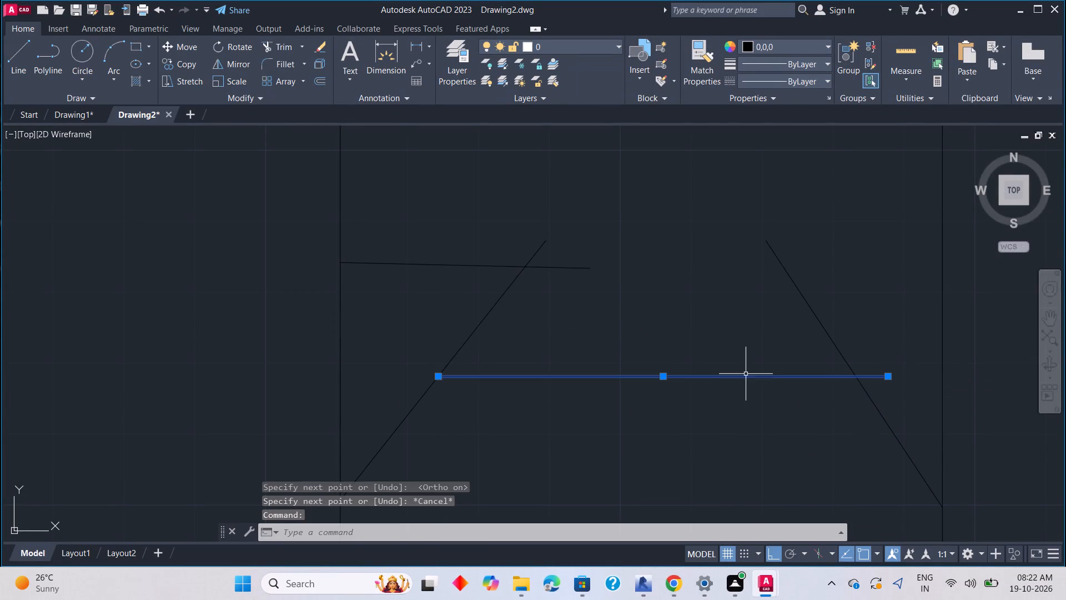
{"action": "left_click", "coordinate": [802, 76]}
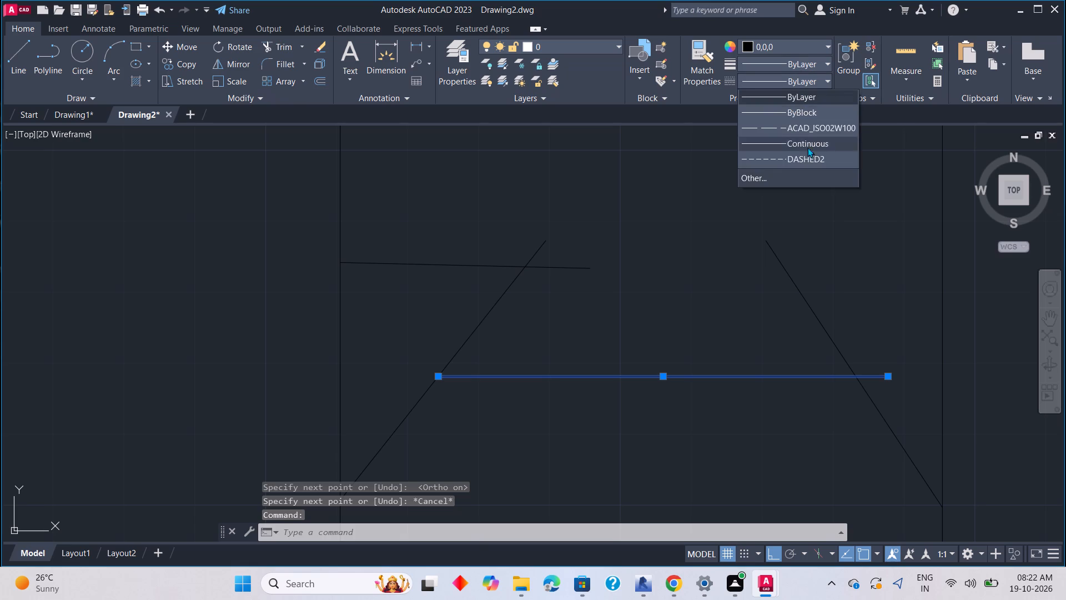
{"action": "left_click", "coordinate": [811, 156]}
{"action": "left_click", "coordinate": [742, 272]}
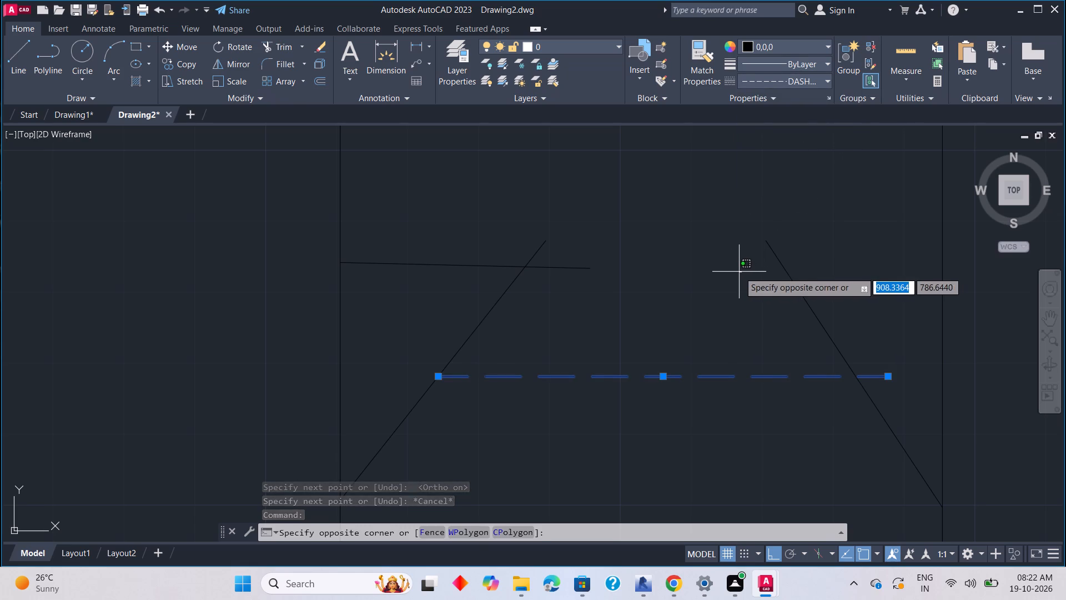
{"action": "key", "text": "Escape"}
{"action": "key", "text": "grave"}
{"action": "key", "text": "Escape"}
{"action": "key", "text": "Escape"}
Trim the end of the dashed link line that extends beyond the right blade.
{"action": "key", "text": "r"}
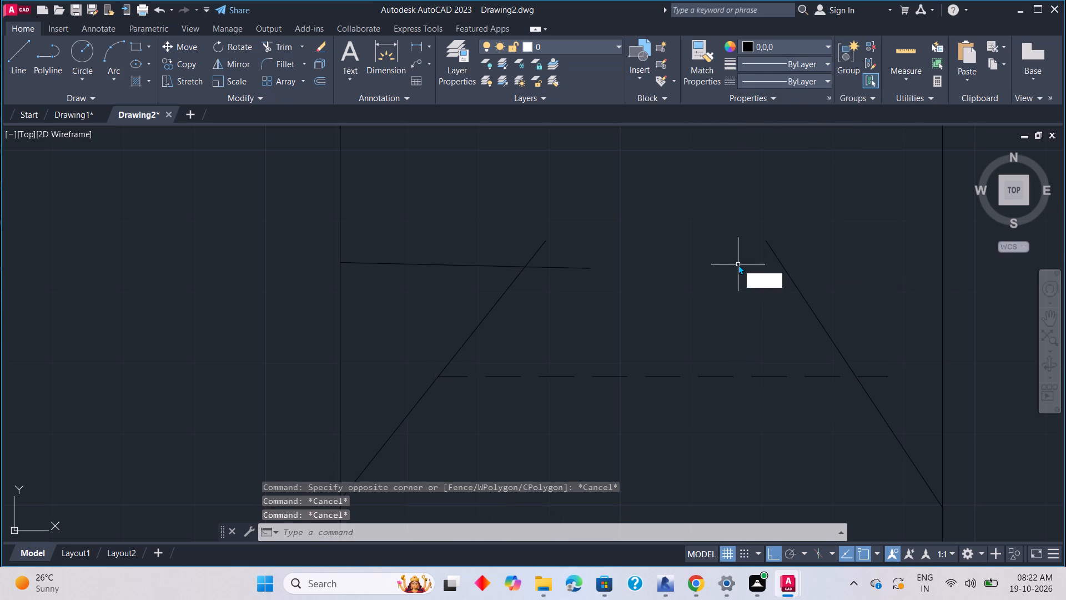
{"action": "key", "text": "Escape"}
{"action": "type", "text": "tr"}
{"action": "key", "text": "space"}
{"action": "left_click_drag", "start_coordinate": [874, 373], "coordinate": [874, 385]}
{"action": "key", "text": "Escape"}
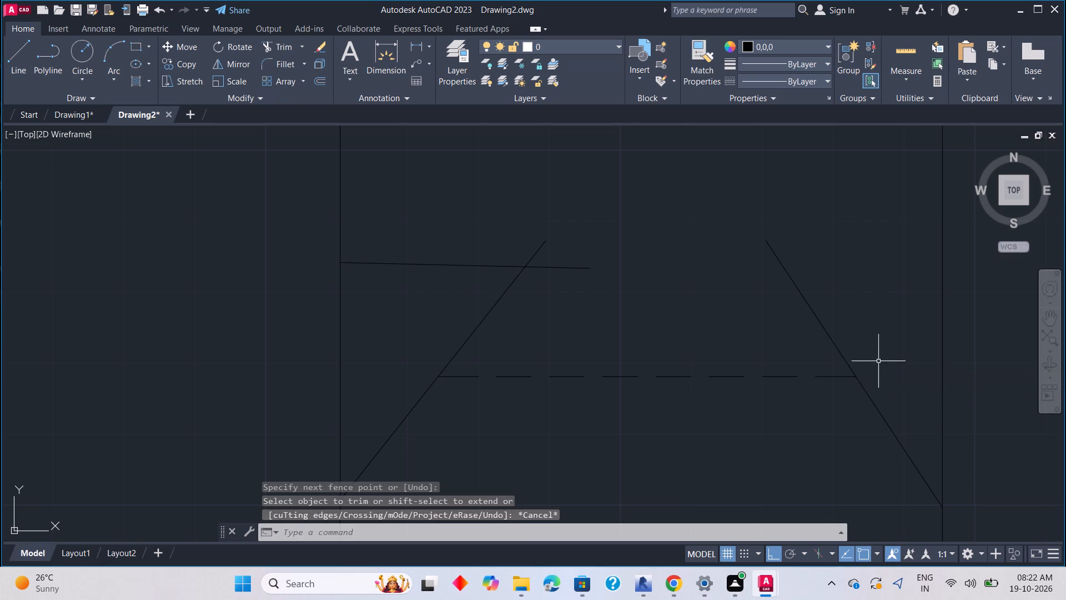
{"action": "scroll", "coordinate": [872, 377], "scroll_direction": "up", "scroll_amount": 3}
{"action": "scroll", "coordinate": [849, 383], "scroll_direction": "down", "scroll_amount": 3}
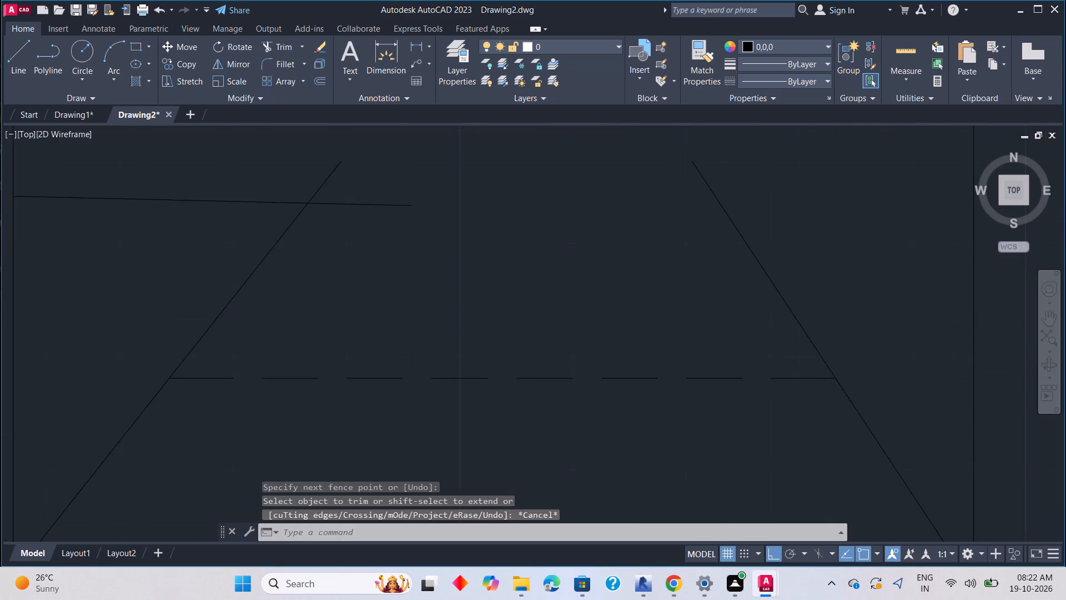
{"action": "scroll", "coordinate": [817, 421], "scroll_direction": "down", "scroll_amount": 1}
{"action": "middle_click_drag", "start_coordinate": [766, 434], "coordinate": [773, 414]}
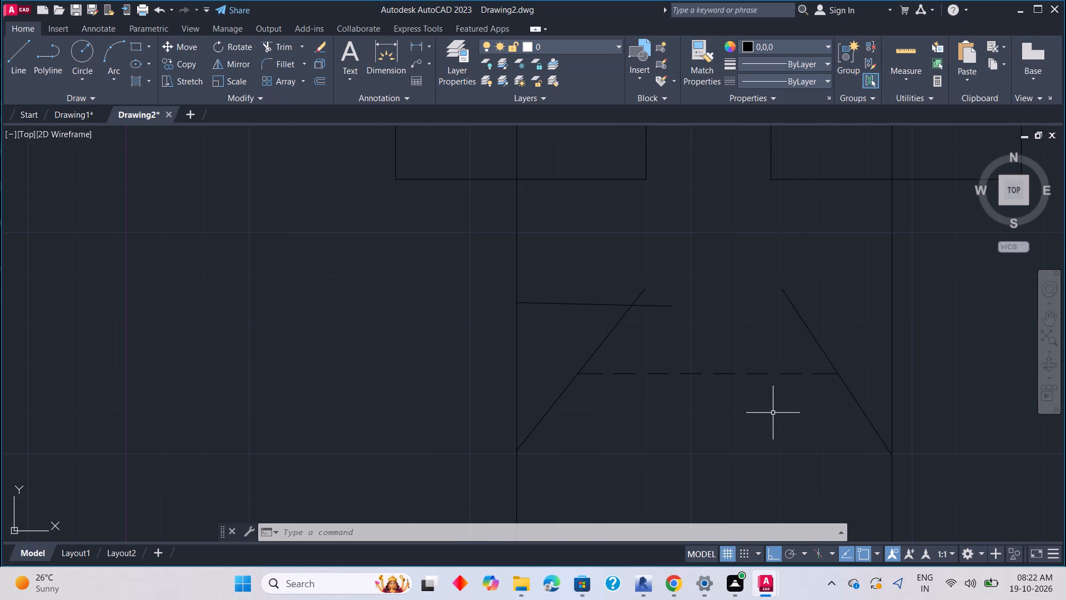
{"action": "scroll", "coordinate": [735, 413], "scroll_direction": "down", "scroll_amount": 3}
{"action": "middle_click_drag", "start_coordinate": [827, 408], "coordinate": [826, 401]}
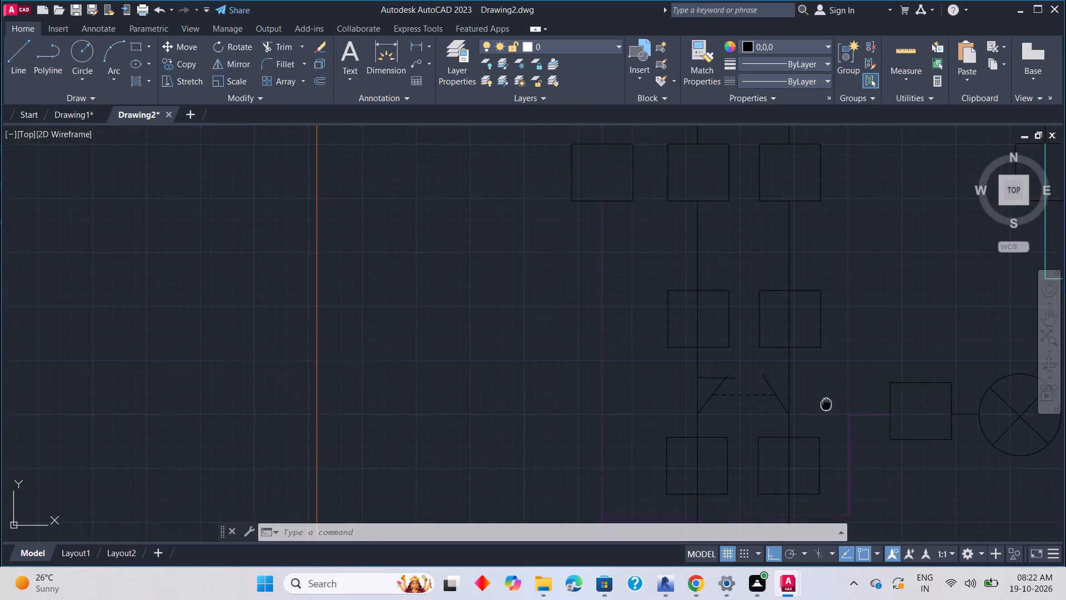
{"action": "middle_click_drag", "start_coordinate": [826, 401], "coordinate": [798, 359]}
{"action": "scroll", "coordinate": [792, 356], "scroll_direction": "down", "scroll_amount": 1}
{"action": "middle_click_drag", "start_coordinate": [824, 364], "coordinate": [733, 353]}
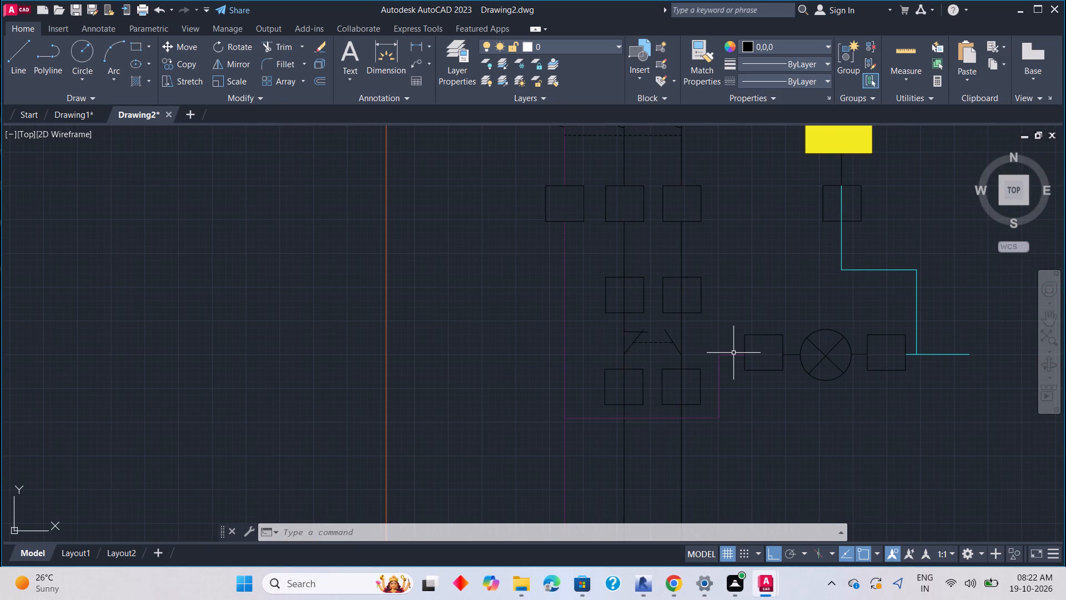
Inspect the linked two-pole switch, its terminal squares and the surrounding wires beside the lamp branch.
{"action": "middle_click_drag", "start_coordinate": [733, 349], "coordinate": [701, 438]}
{"action": "scroll", "coordinate": [675, 399], "scroll_direction": "down", "scroll_amount": 2}
{"action": "middle_click_drag", "start_coordinate": [697, 416], "coordinate": [725, 346]}
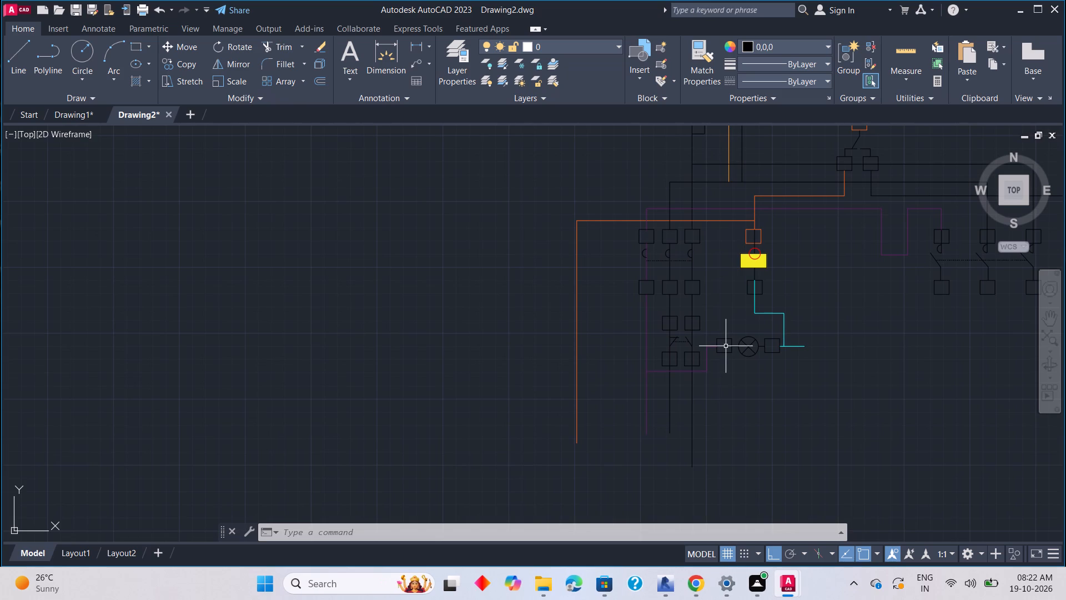
{"action": "scroll", "coordinate": [723, 386], "scroll_direction": "up", "scroll_amount": 2}
{"action": "middle_click_drag", "start_coordinate": [724, 359], "coordinate": [761, 452]}
{"action": "scroll", "coordinate": [704, 393], "scroll_direction": "up", "scroll_amount": 1}
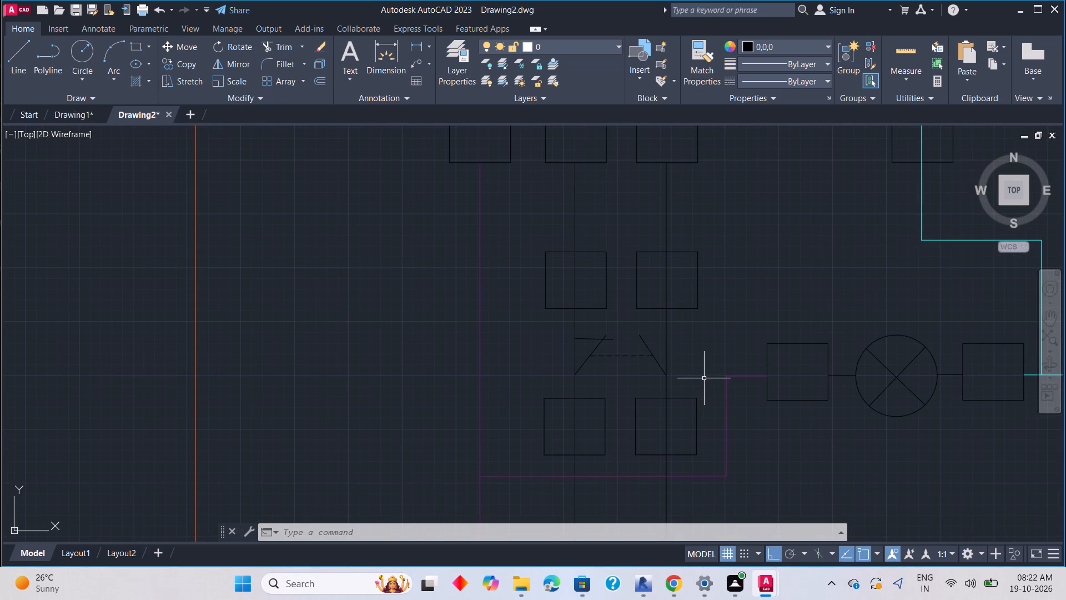
{"action": "scroll", "coordinate": [612, 347], "scroll_direction": "up", "scroll_amount": 1}
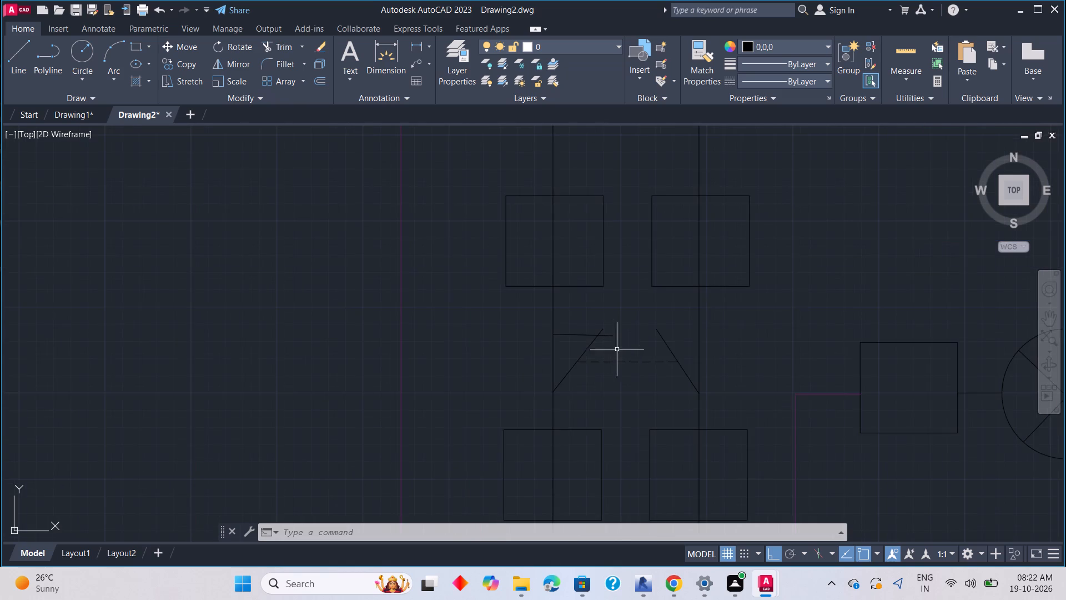
{"action": "scroll", "coordinate": [718, 386], "scroll_direction": "down", "scroll_amount": 2}
{"action": "middle_click_drag", "start_coordinate": [782, 443], "coordinate": [763, 387]}
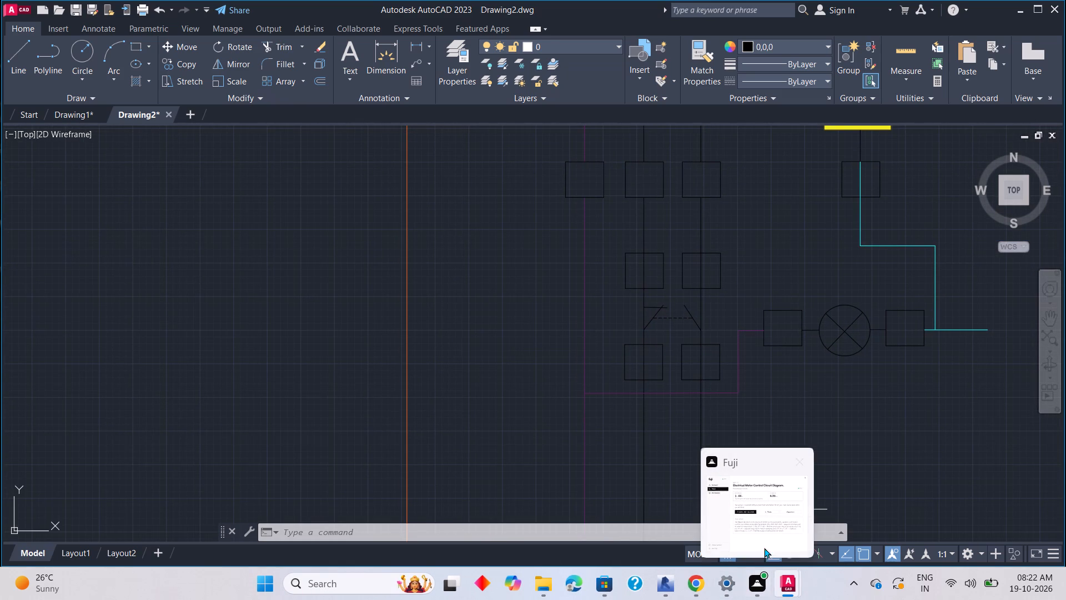
{"action": "left_click", "coordinate": [667, 525]}
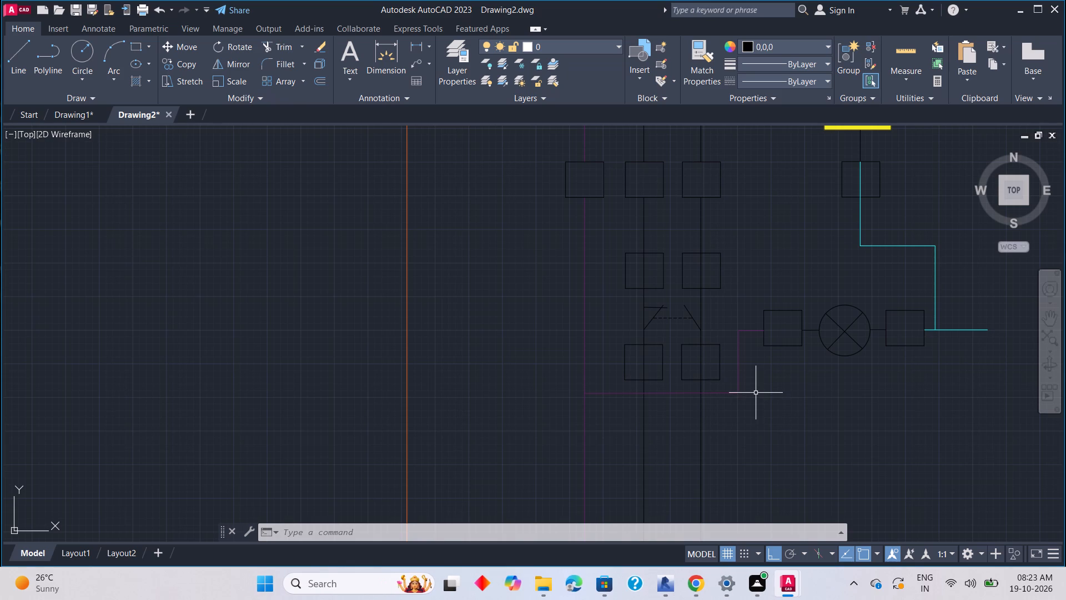
{"action": "middle_click_drag", "start_coordinate": [756, 393], "coordinate": [759, 338]}
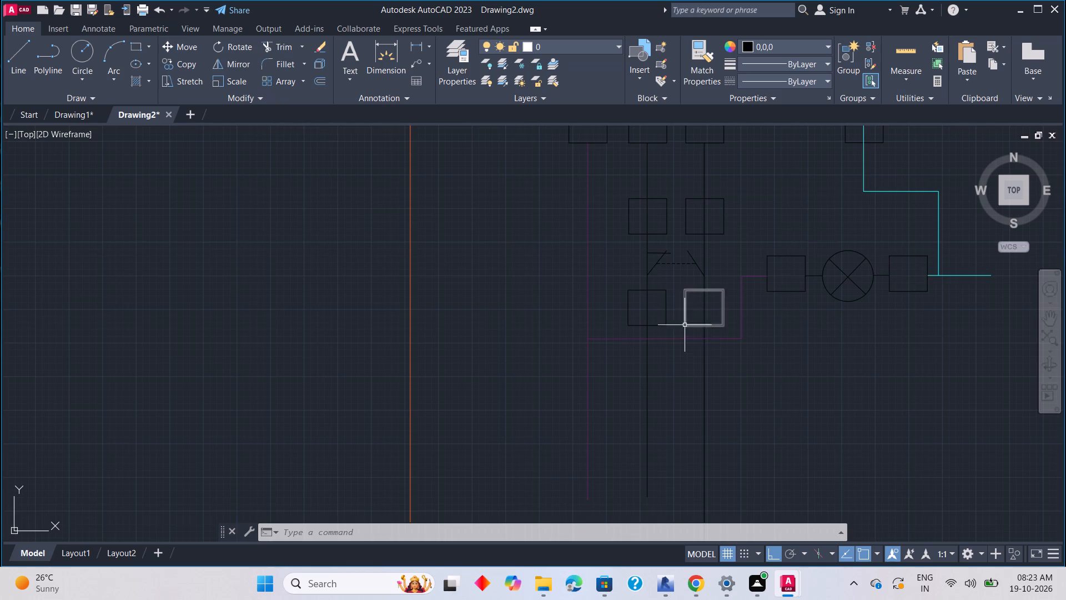
{"action": "scroll", "coordinate": [677, 313], "scroll_direction": "up", "scroll_amount": 1}
{"action": "middle_click_drag", "start_coordinate": [678, 311], "coordinate": [678, 329]}
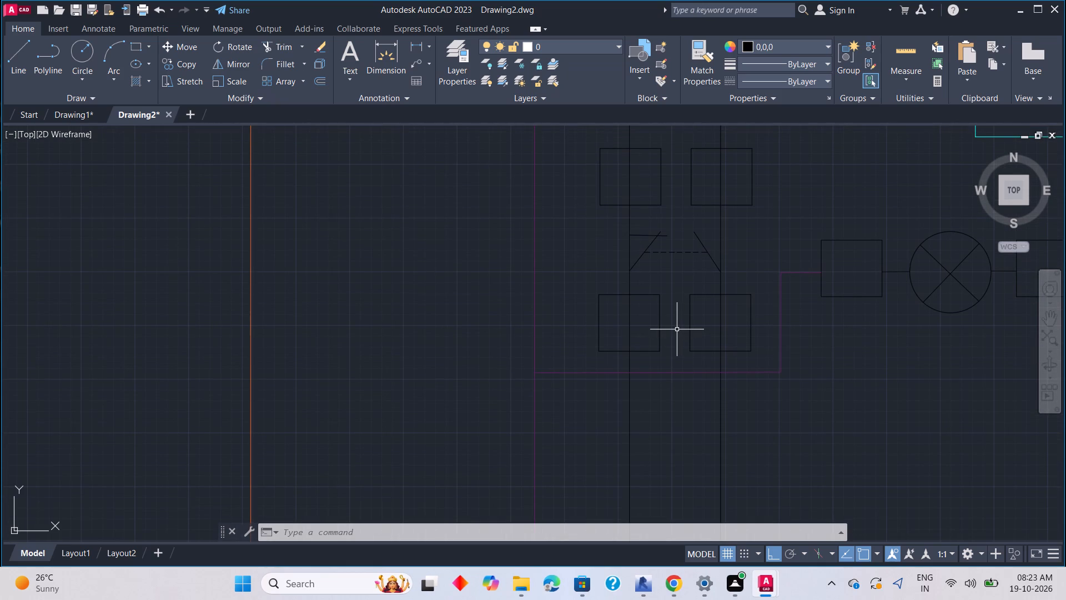
{"action": "middle_click_drag", "start_coordinate": [677, 329], "coordinate": [667, 333]}
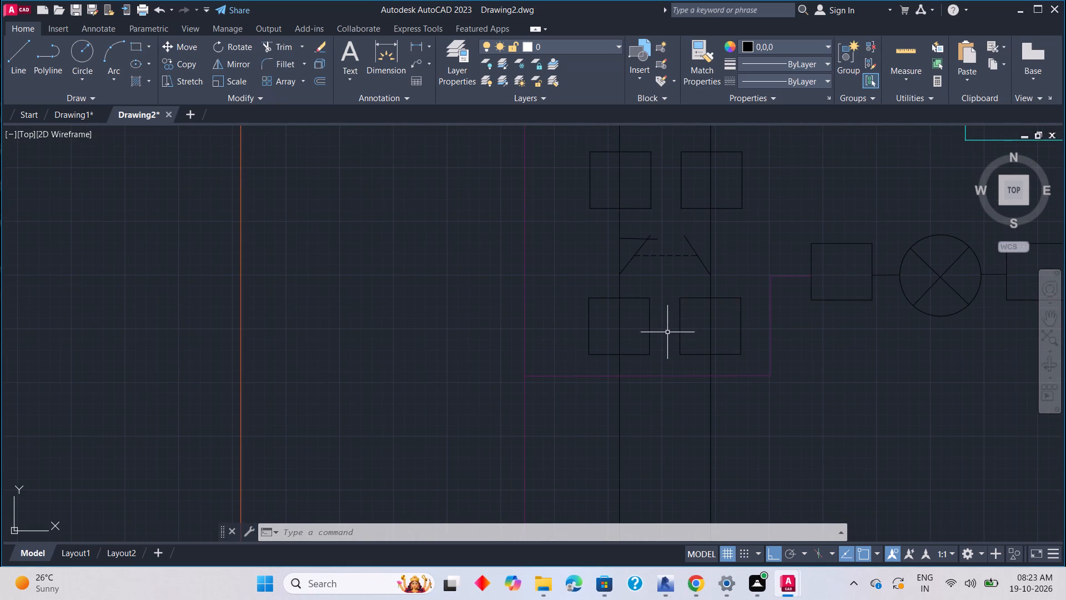
{"action": "middle_click_drag", "start_coordinate": [672, 348], "coordinate": [662, 318]}
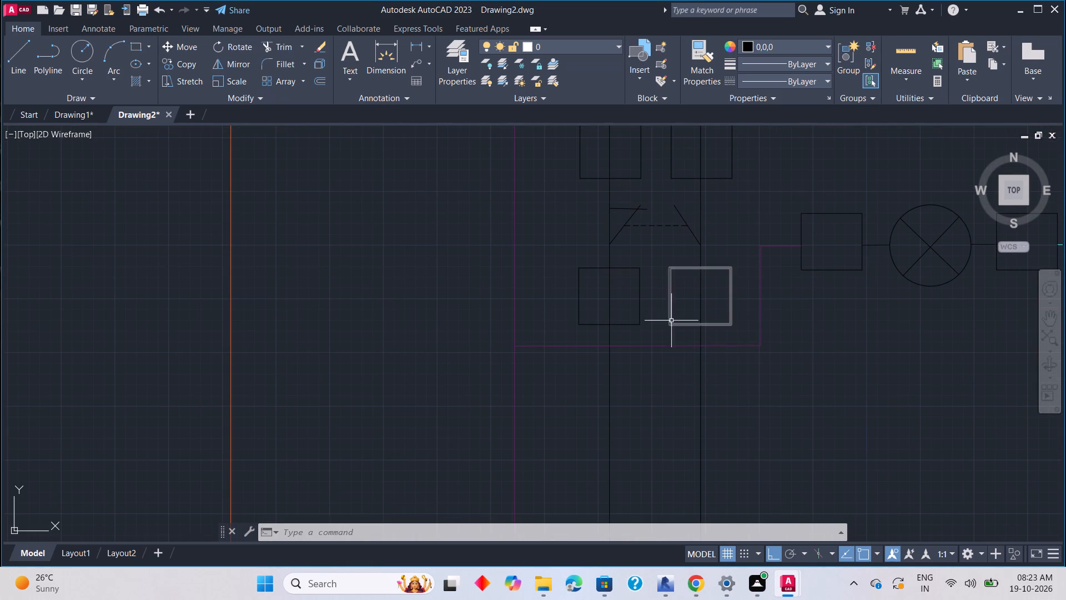